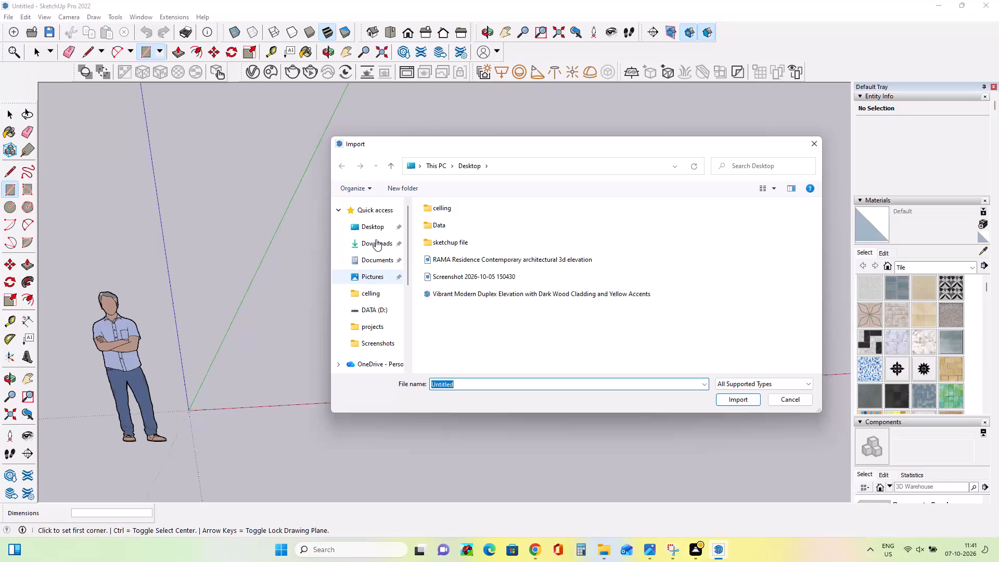
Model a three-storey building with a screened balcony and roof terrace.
Import the desktop picture "RAMA Residence Contemporary architectural 3d elevation" as an image and place it upright, about 5' 2" wide.
{"action": "left_click", "coordinate": [376, 226]}
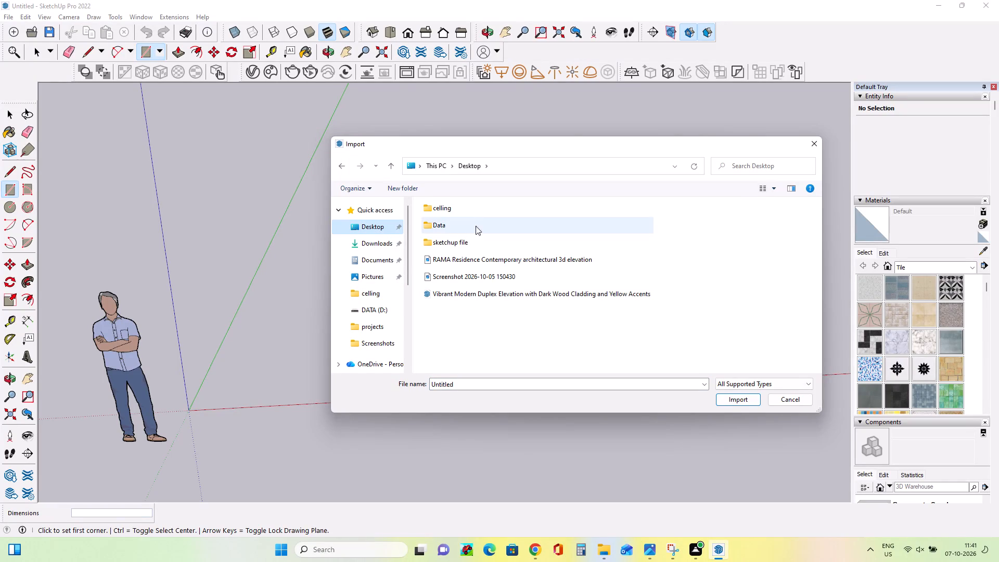
{"action": "left_click", "coordinate": [496, 259]}
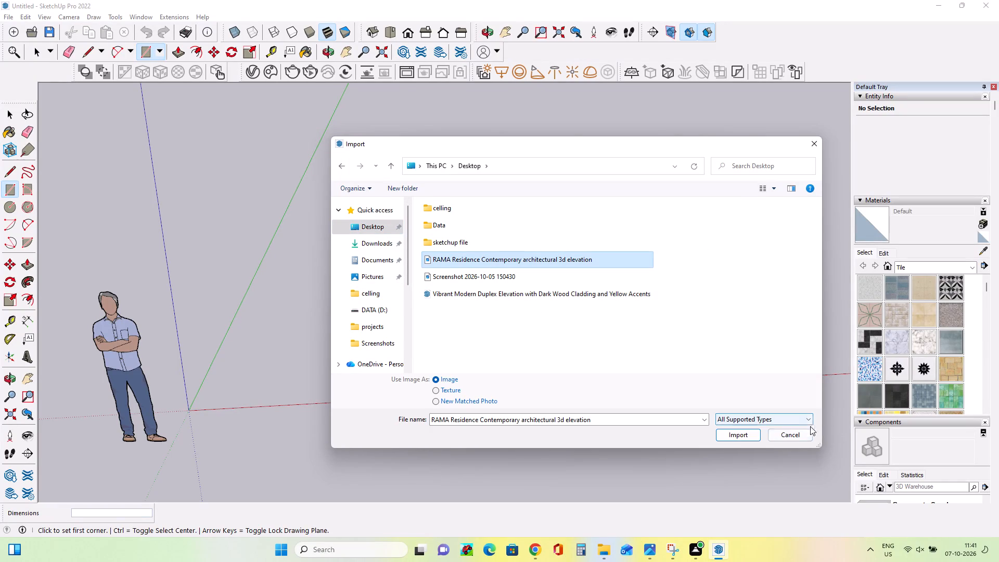
{"action": "left_click", "coordinate": [738, 440]}
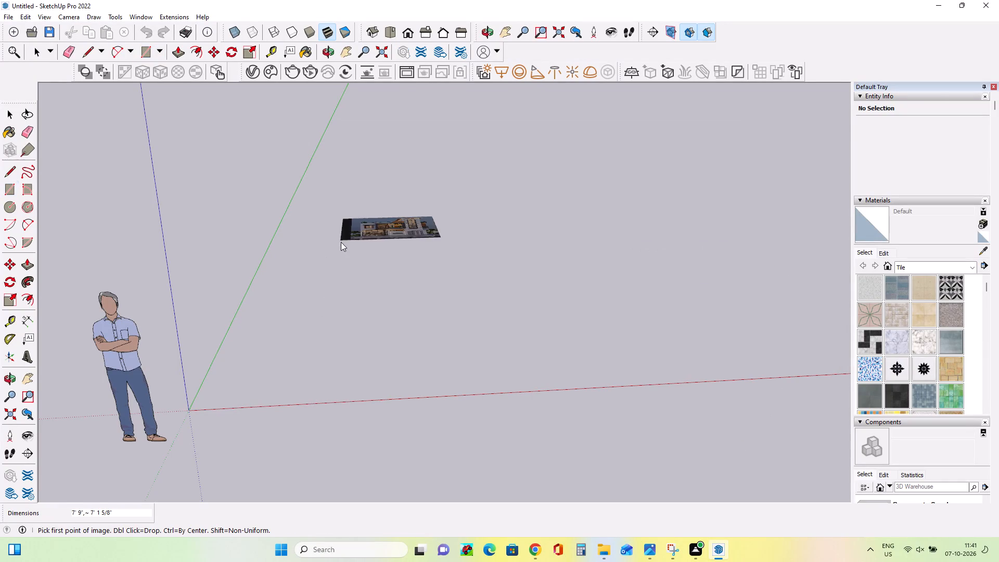
{"action": "left_click", "coordinate": [372, 117]}
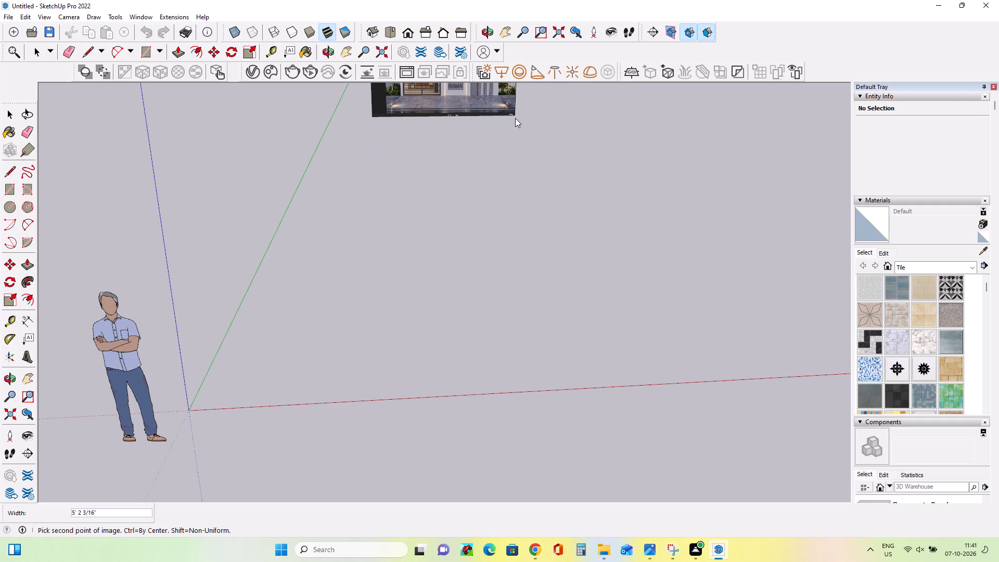
{"action": "left_click", "coordinate": [518, 118]}
Move the imported elevation image closer to the origin, beside the green axis.
{"action": "scroll", "coordinate": [475, 182], "scroll_direction": "down", "scroll_amount": 7}
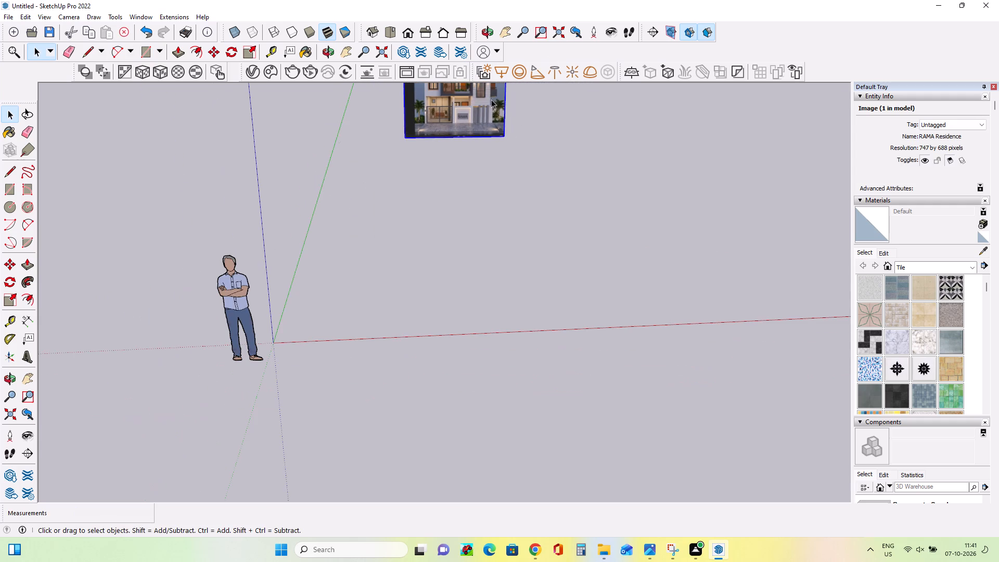
{"action": "left_click", "coordinate": [6, 269]}
{"action": "left_click", "coordinate": [416, 146]}
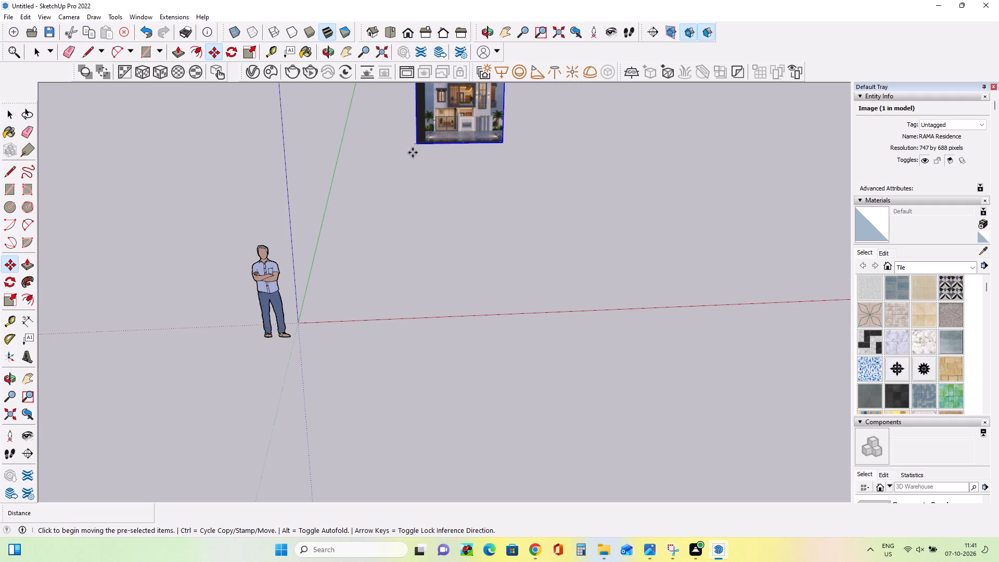
{"action": "left_click", "coordinate": [374, 209]}
{"action": "middle_click_drag", "start_coordinate": [532, 228], "coordinate": [473, 207]}
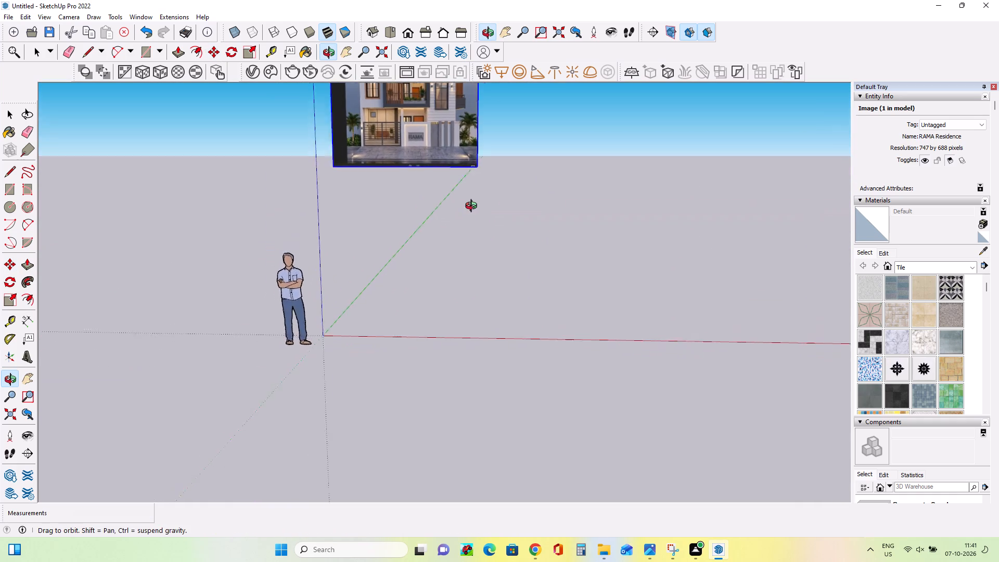
{"action": "middle_click_drag", "start_coordinate": [473, 207], "coordinate": [471, 218]}
{"action": "scroll", "coordinate": [479, 224], "scroll_direction": "down", "scroll_amount": 12}
{"action": "left_click_drag", "start_coordinate": [477, 215], "coordinate": [482, 214]}
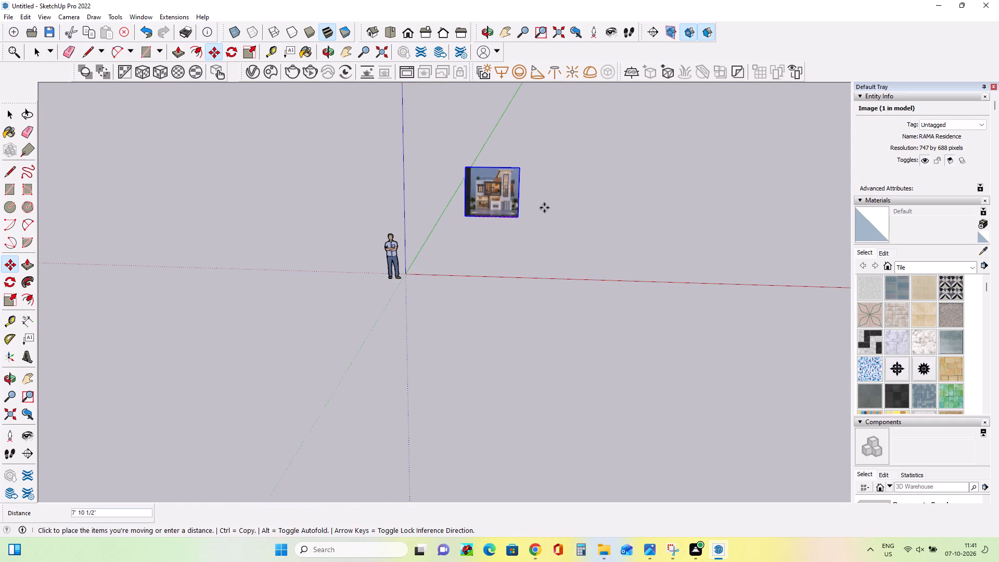
{"action": "left_click", "coordinate": [556, 208]}
{"action": "scroll", "coordinate": [571, 182], "scroll_direction": "up", "scroll_amount": 15}
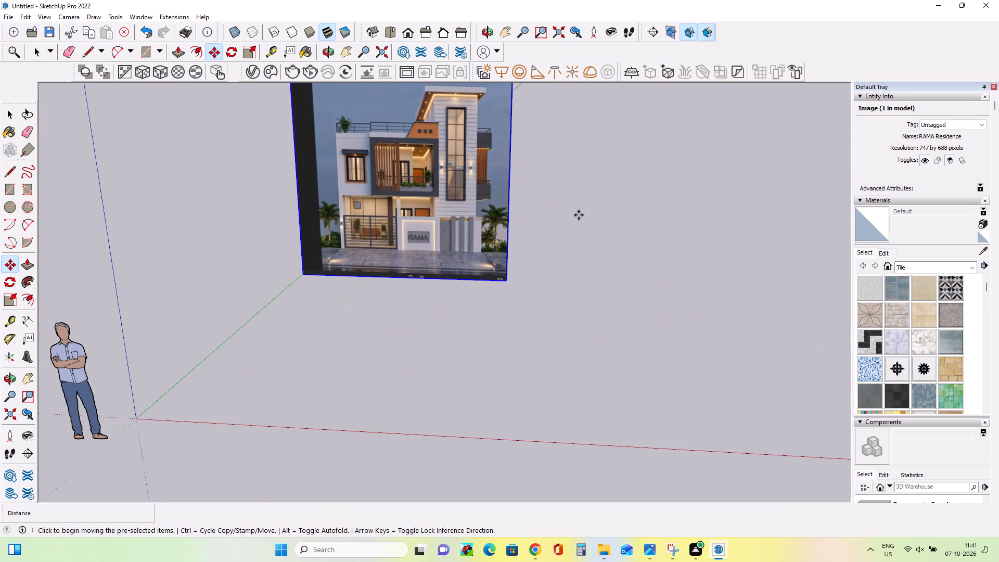
Draw a flat ground rectangle about 39' 6" by 17' 7" beside the elevation image.
{"action": "left_click", "coordinate": [22, 380]}
{"action": "left_click_drag", "start_coordinate": [315, 229], "coordinate": [238, 326]}
{"action": "middle_click_drag", "start_coordinate": [636, 359], "coordinate": [678, 274]}
{"action": "scroll", "coordinate": [489, 286], "scroll_direction": "down", "scroll_amount": 5}
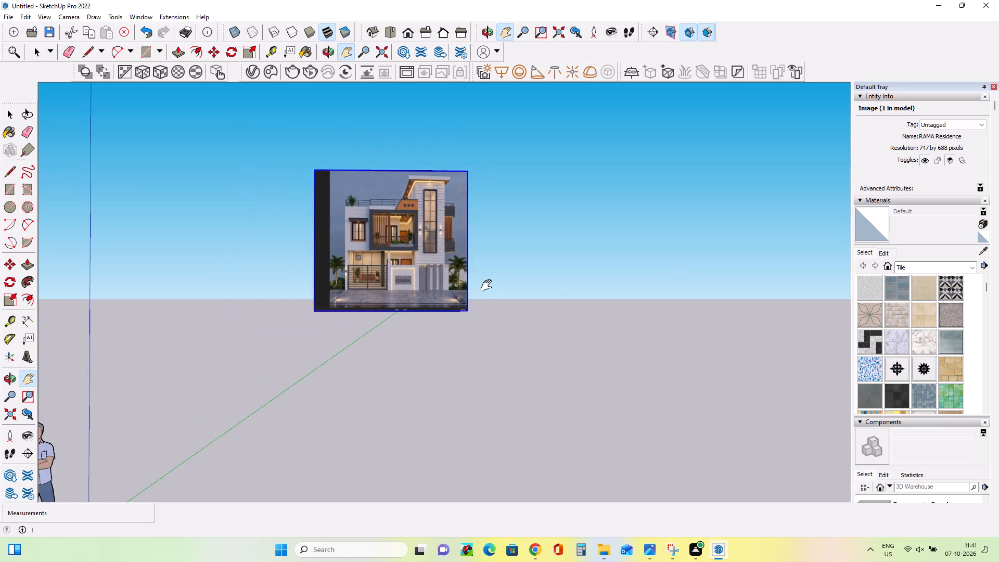
{"action": "scroll", "coordinate": [489, 286], "scroll_direction": "down", "scroll_amount": 4}
{"action": "left_click", "coordinate": [10, 186]}
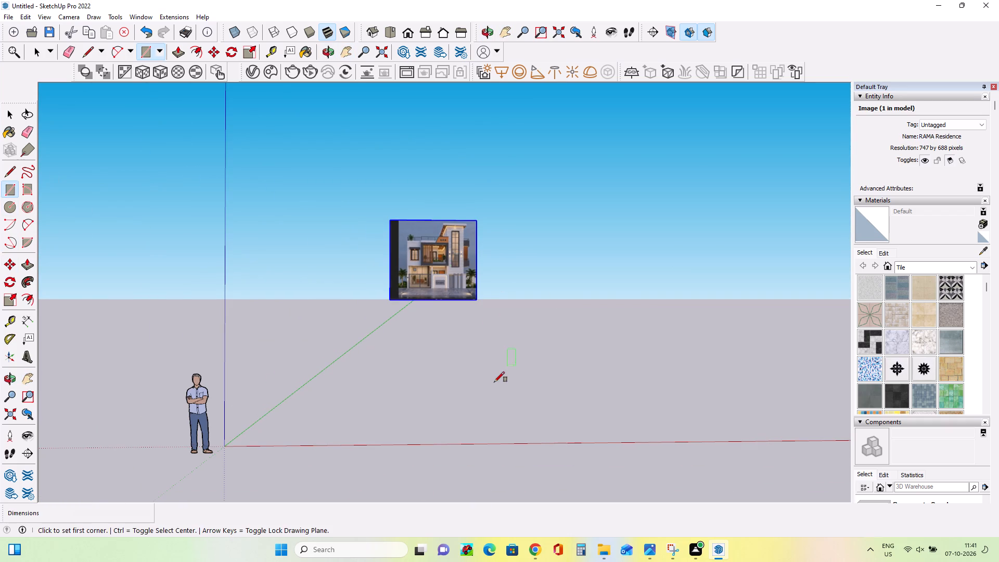
{"action": "left_click", "coordinate": [507, 409]}
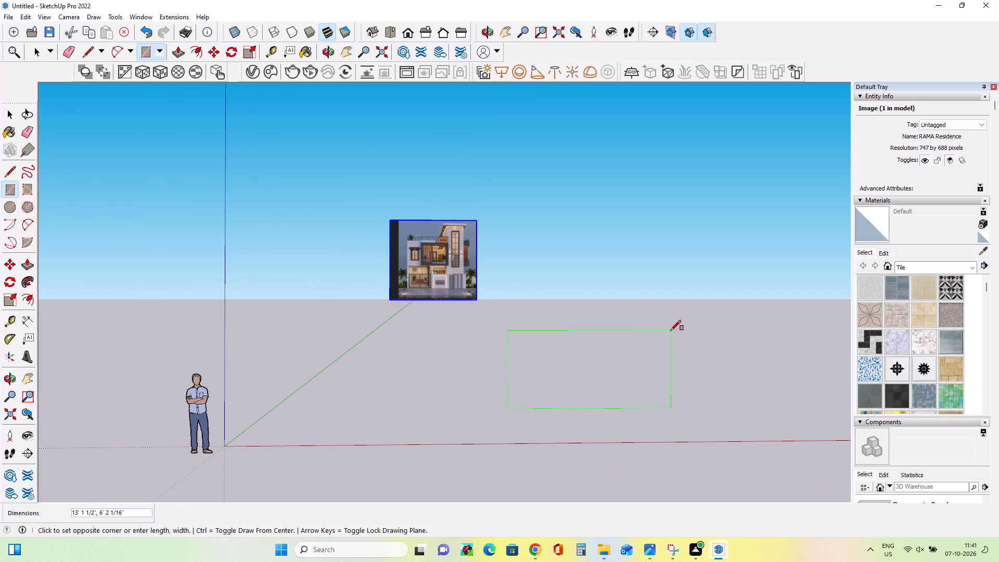
{"action": "key", "text": "Escape"}
{"action": "middle_click_drag", "start_coordinate": [639, 323], "coordinate": [657, 437]}
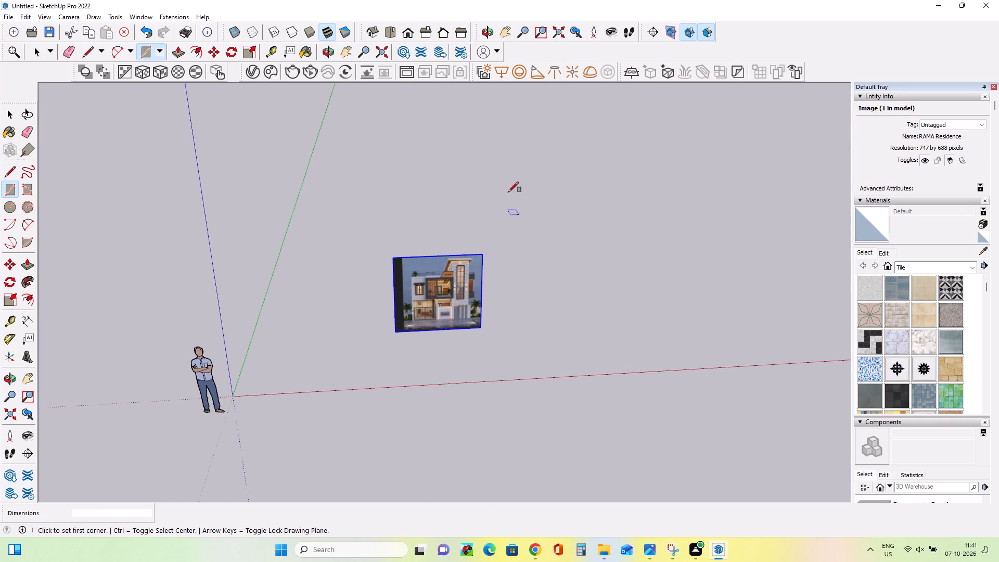
{"action": "left_click", "coordinate": [498, 236]}
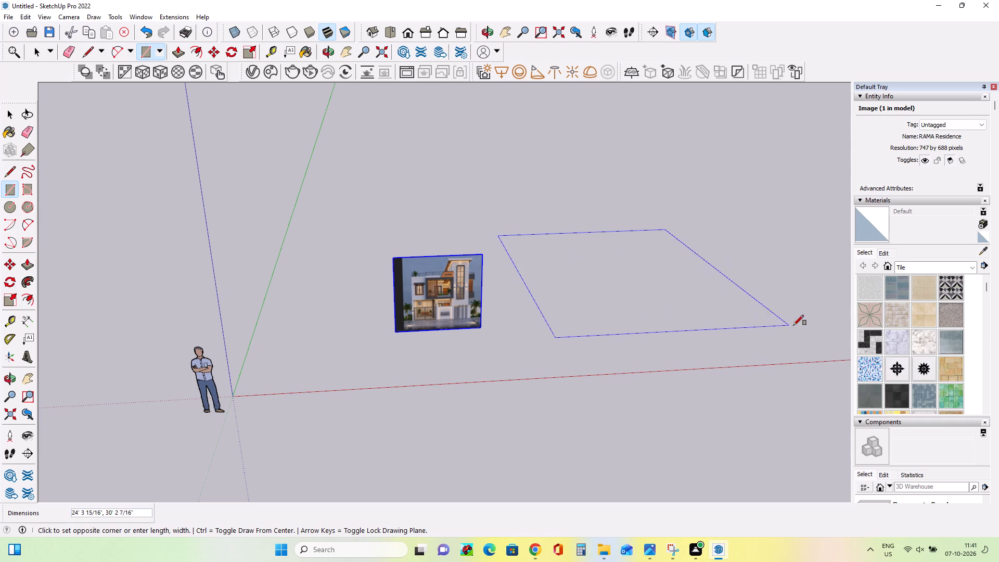
{"action": "scroll", "coordinate": [797, 293], "scroll_direction": "down", "scroll_amount": 8}
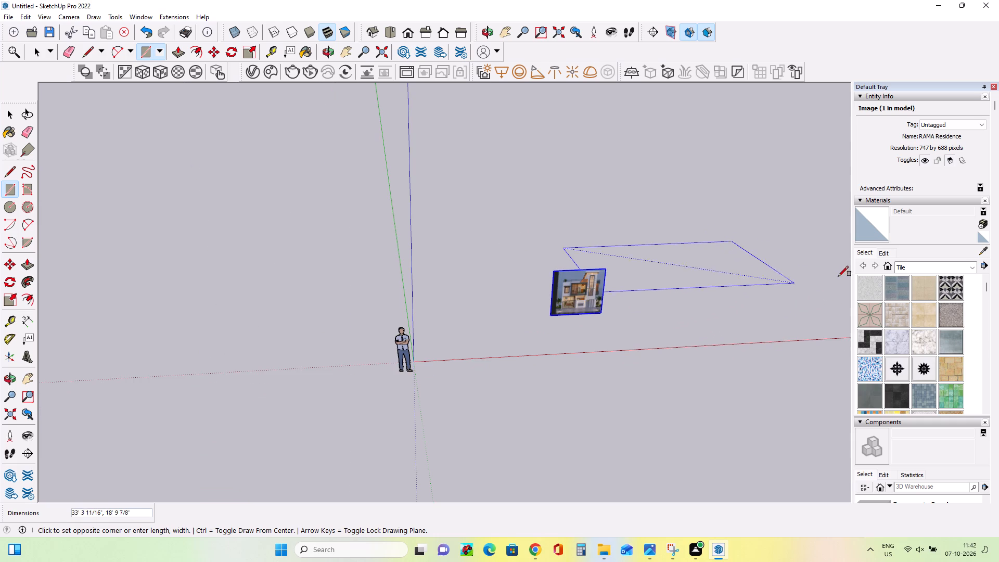
{"action": "left_click", "coordinate": [835, 276]}
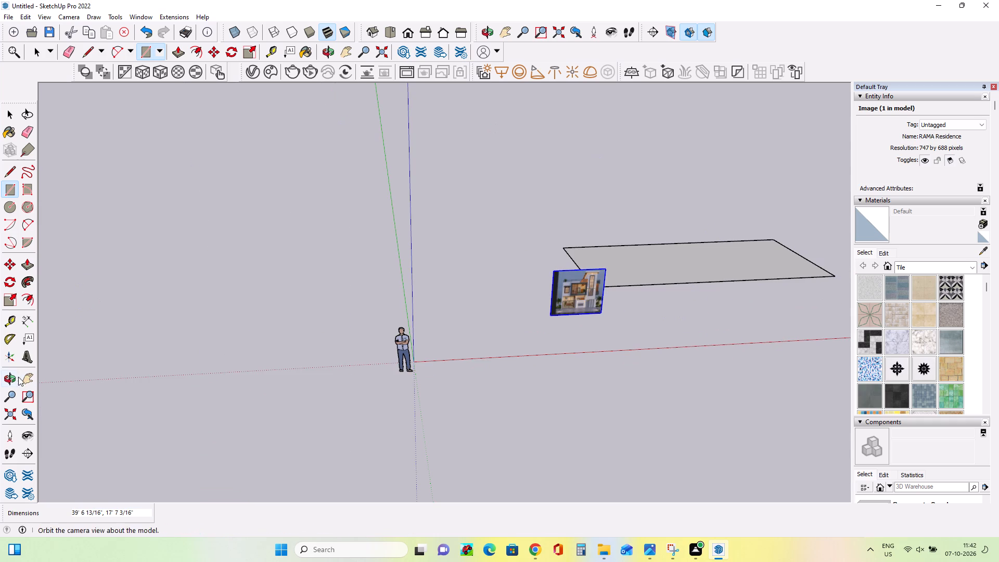
Move the elevation image over to the ground rectangle, next to its rear-left corner.
{"action": "left_click", "coordinate": [25, 376]}
{"action": "left_click_drag", "start_coordinate": [579, 329], "coordinate": [294, 420]}
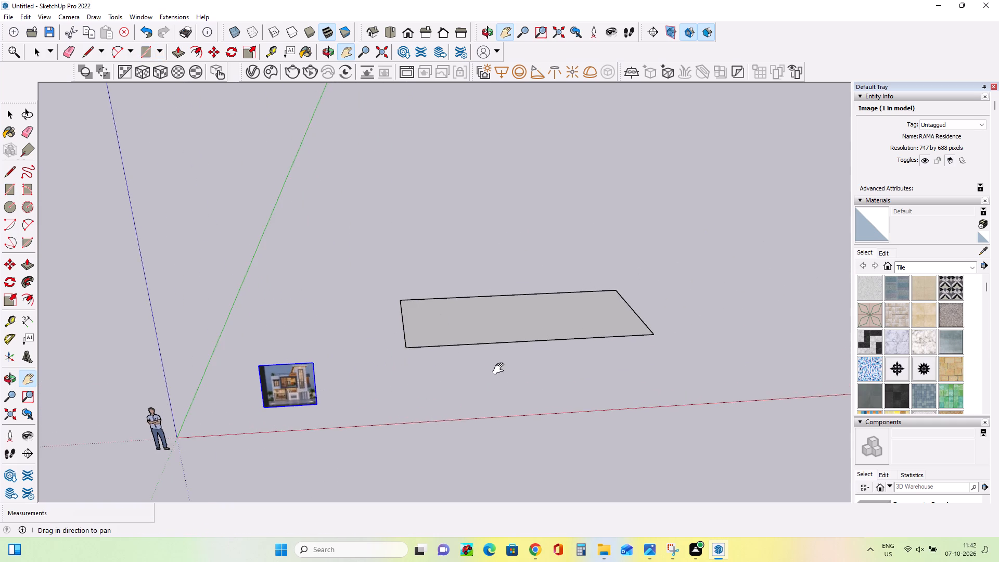
{"action": "scroll", "coordinate": [503, 364], "scroll_direction": "up", "scroll_amount": 4}
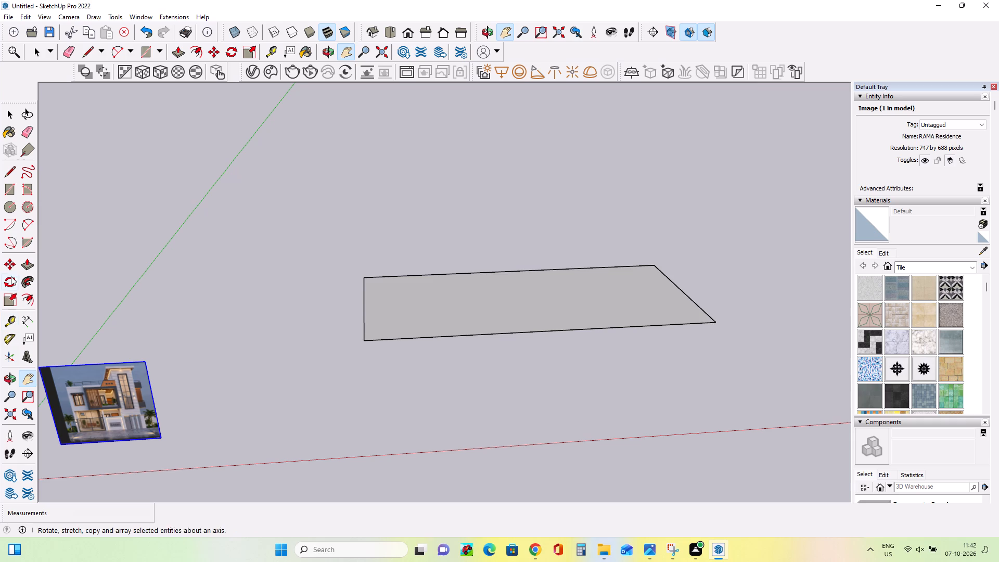
{"action": "left_click", "coordinate": [11, 266]}
{"action": "left_click", "coordinate": [161, 443]}
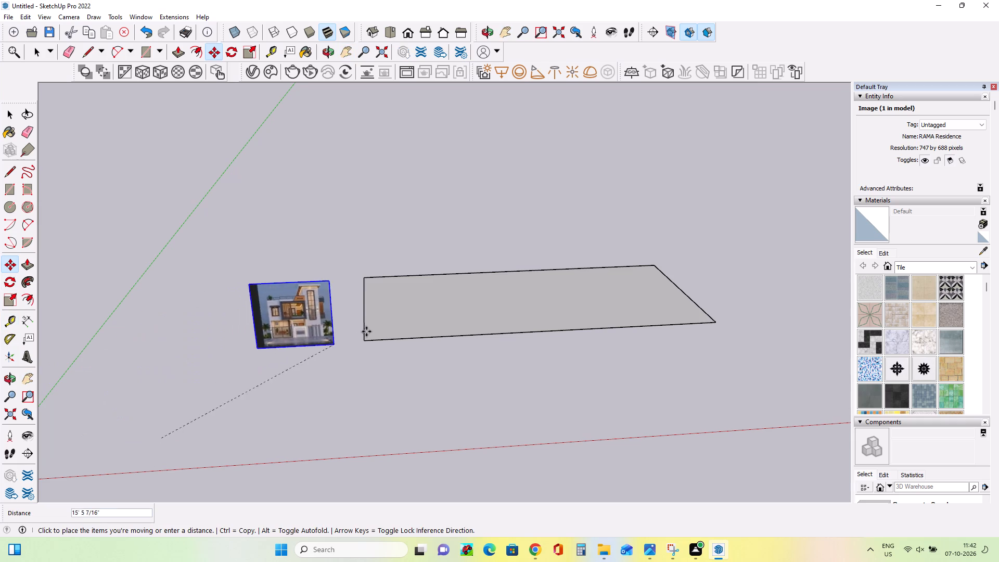
{"action": "left_click", "coordinate": [360, 318]}
{"action": "scroll", "coordinate": [529, 293], "scroll_direction": "up", "scroll_amount": 4}
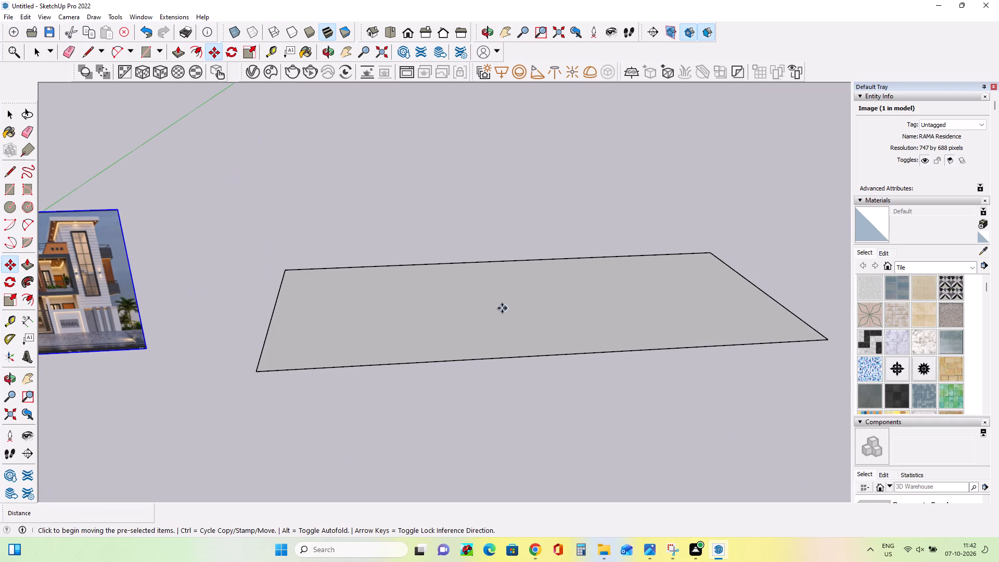
{"action": "left_click", "coordinate": [147, 346]}
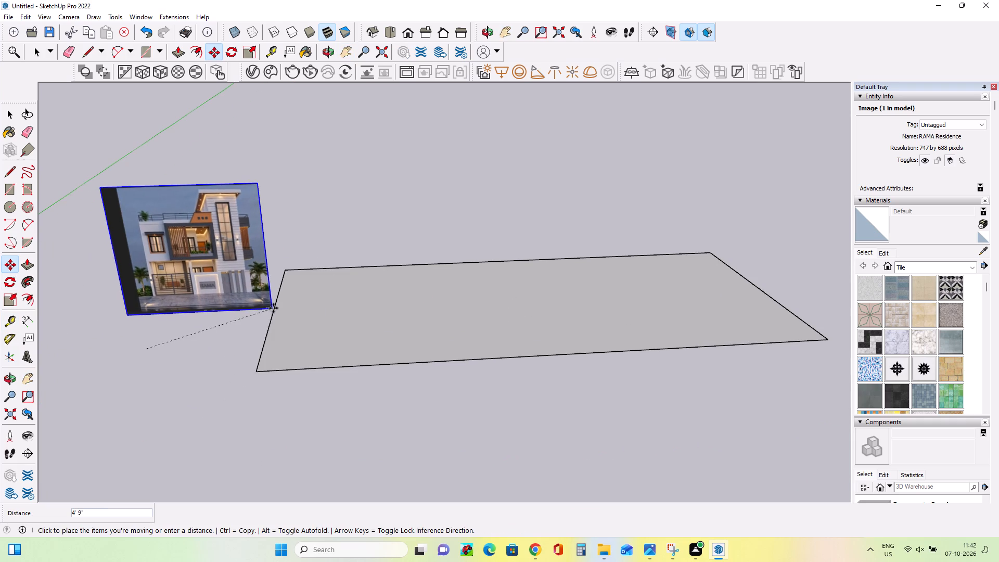
{"action": "left_click", "coordinate": [273, 308]}
{"action": "scroll", "coordinate": [466, 318], "scroll_direction": "up", "scroll_amount": 1}
{"action": "middle_click_drag", "start_coordinate": [468, 307], "coordinate": [470, 289]}
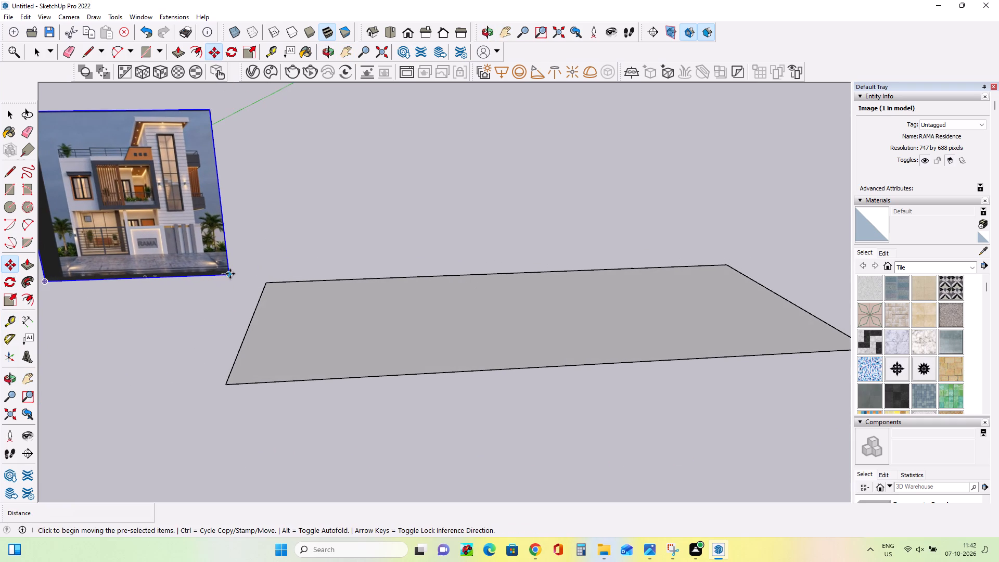
{"action": "left_click", "coordinate": [230, 274]}
{"action": "left_click", "coordinate": [265, 303]}
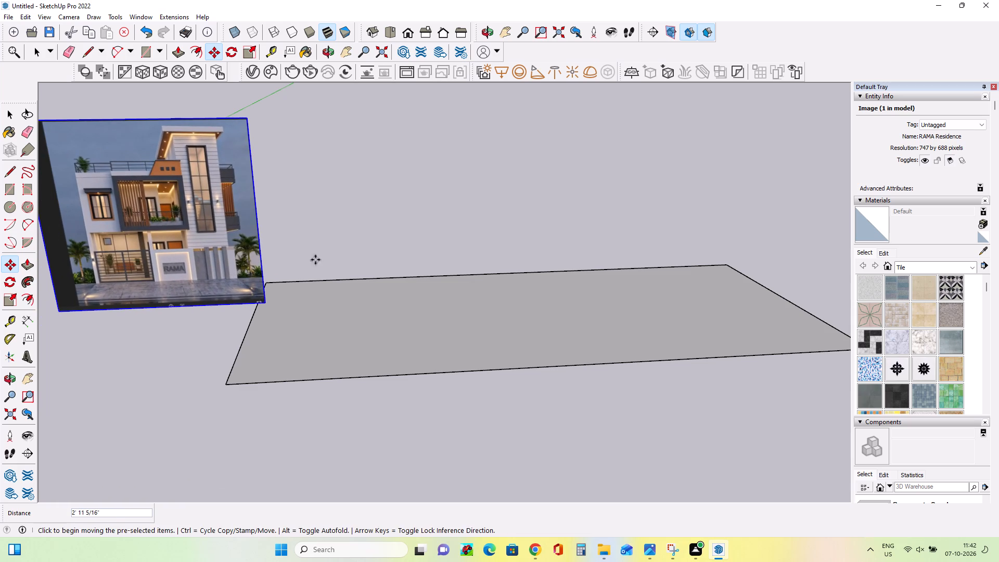
Reposition the elevation image around the ground rectangle, ending at its short left edge.
{"action": "middle_click_drag", "start_coordinate": [375, 320], "coordinate": [382, 306]}
{"action": "scroll", "coordinate": [382, 306], "scroll_direction": "down", "scroll_amount": 3}
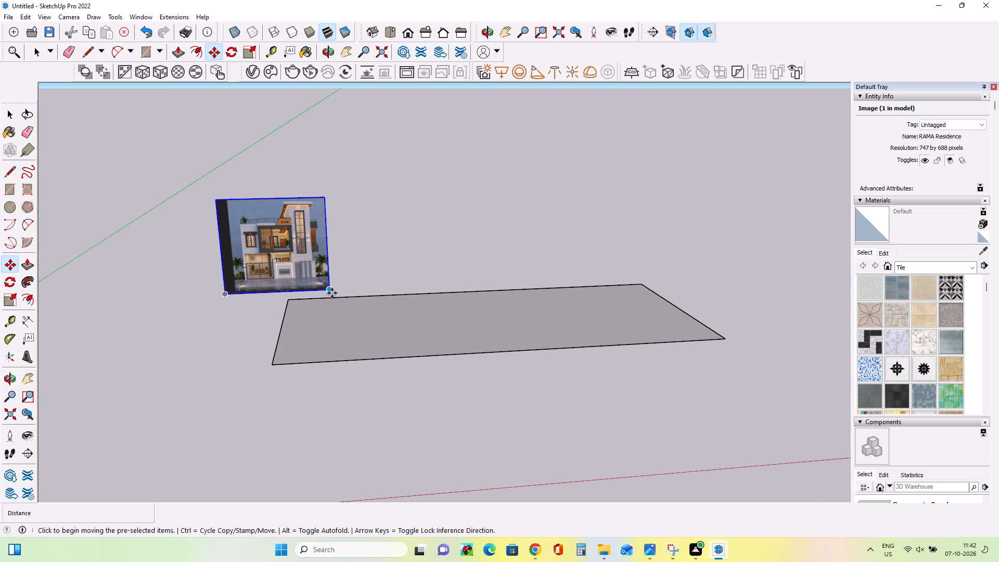
{"action": "left_click", "coordinate": [332, 293]}
{"action": "left_click", "coordinate": [276, 369]}
{"action": "middle_click_drag", "start_coordinate": [355, 375], "coordinate": [355, 335]}
{"action": "left_click", "coordinate": [276, 265]}
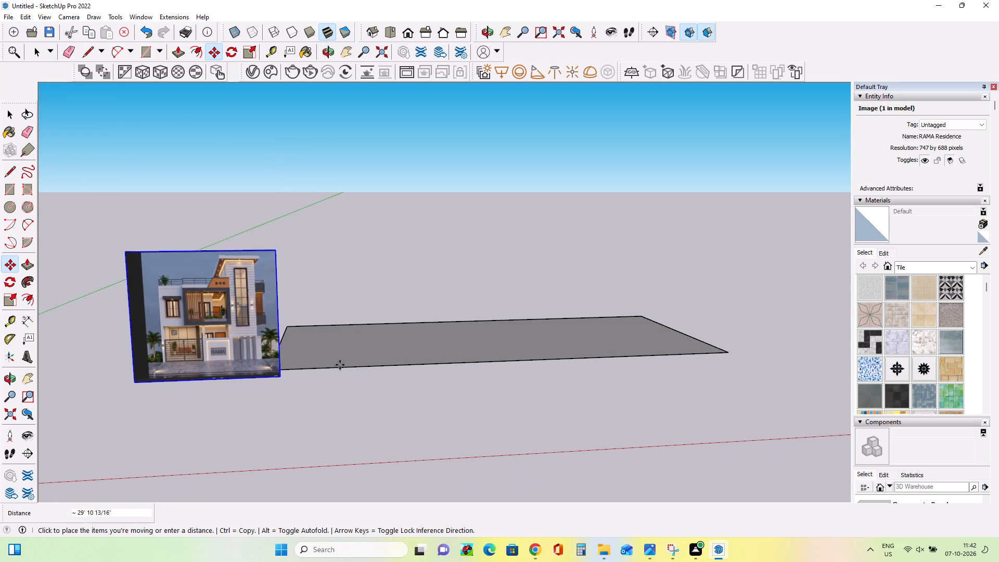
{"action": "left_click", "coordinate": [502, 331]}
{"action": "scroll", "coordinate": [451, 310], "scroll_direction": "up", "scroll_amount": 5}
{"action": "middle_click_drag", "start_coordinate": [454, 343], "coordinate": [460, 379]}
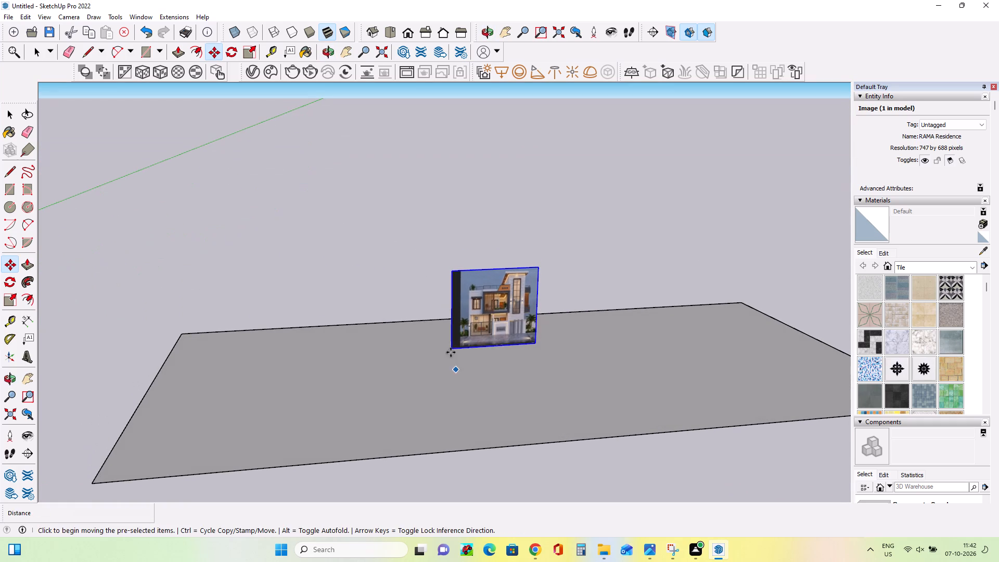
{"action": "left_click", "coordinate": [450, 347]}
{"action": "left_click", "coordinate": [57, 393]}
Examine the house facade in the reference image close up and its placement beside the ground rectangle.
{"action": "scroll", "coordinate": [160, 423], "scroll_direction": "up", "scroll_amount": 3}
{"action": "middle_click_drag", "start_coordinate": [161, 414], "coordinate": [165, 378]}
{"action": "middle_click_drag", "start_coordinate": [374, 411], "coordinate": [373, 442]}
{"action": "scroll", "coordinate": [320, 421], "scroll_direction": "down", "scroll_amount": 3}
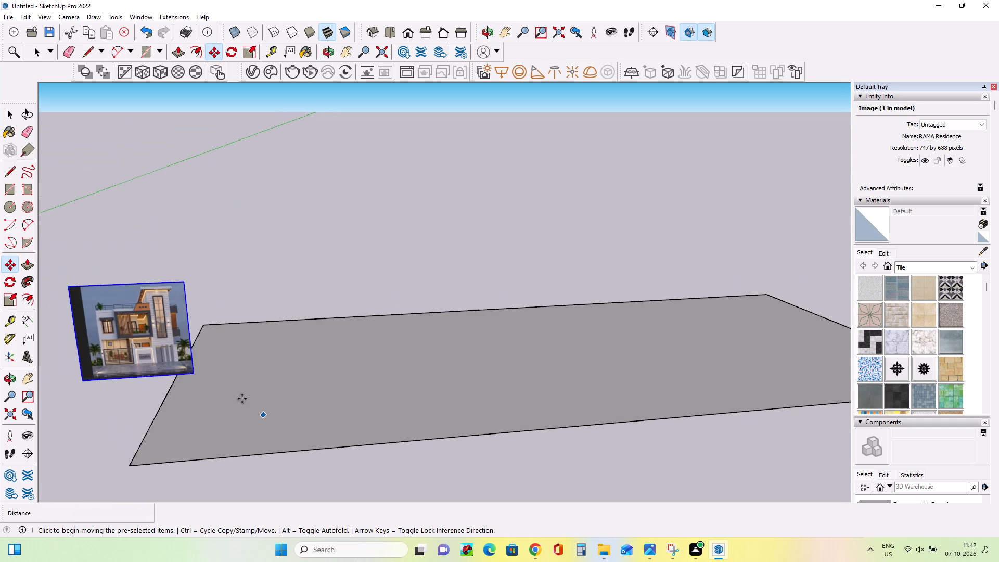
{"action": "scroll", "coordinate": [242, 399], "scroll_direction": "down", "scroll_amount": 4}
{"action": "middle_click_drag", "start_coordinate": [626, 438], "coordinate": [583, 459]}
{"action": "scroll", "coordinate": [178, 390], "scroll_direction": "up", "scroll_amount": 6}
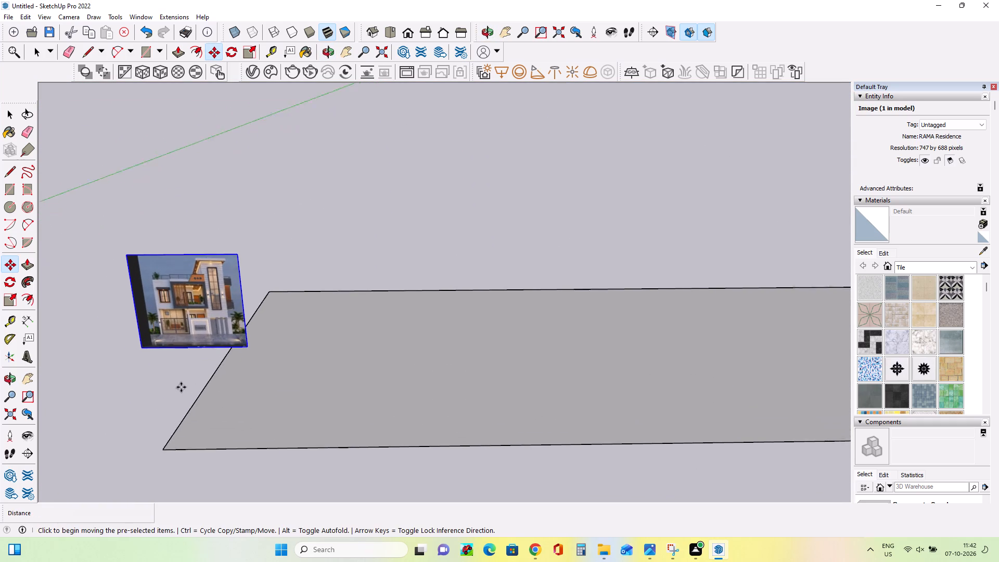
{"action": "scroll", "coordinate": [181, 387], "scroll_direction": "up", "scroll_amount": 2}
{"action": "middle_click_drag", "start_coordinate": [184, 388], "coordinate": [195, 398]}
{"action": "scroll", "coordinate": [180, 313], "scroll_direction": "up", "scroll_amount": 10}
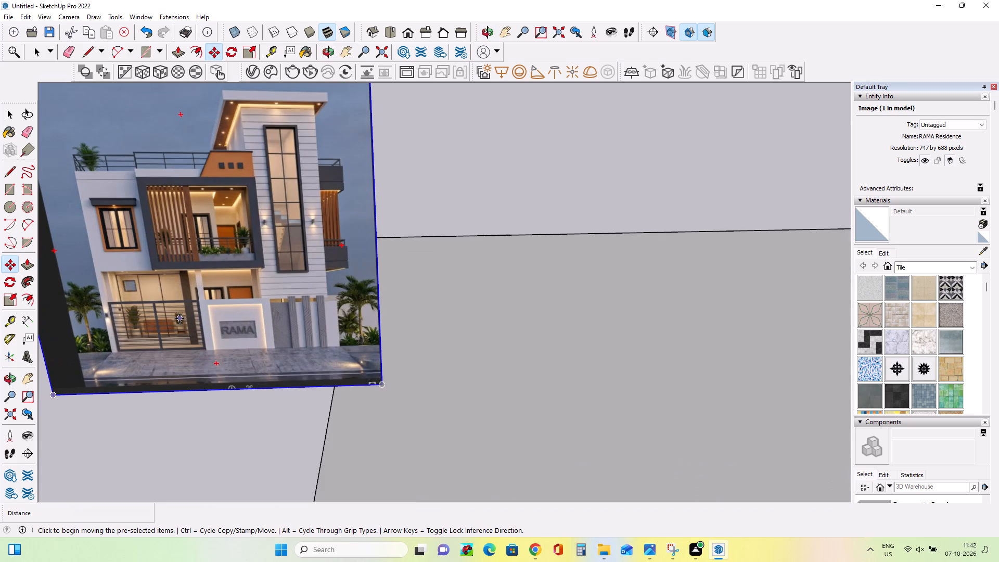
{"action": "scroll", "coordinate": [170, 329], "scroll_direction": "up", "scroll_amount": 3}
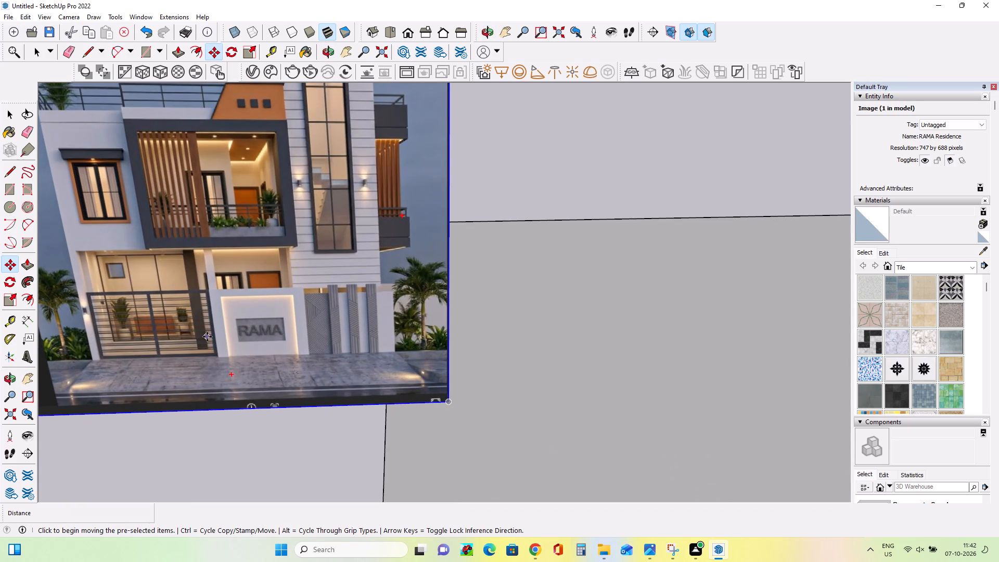
{"action": "scroll", "coordinate": [200, 342], "scroll_direction": "down", "scroll_amount": 1}
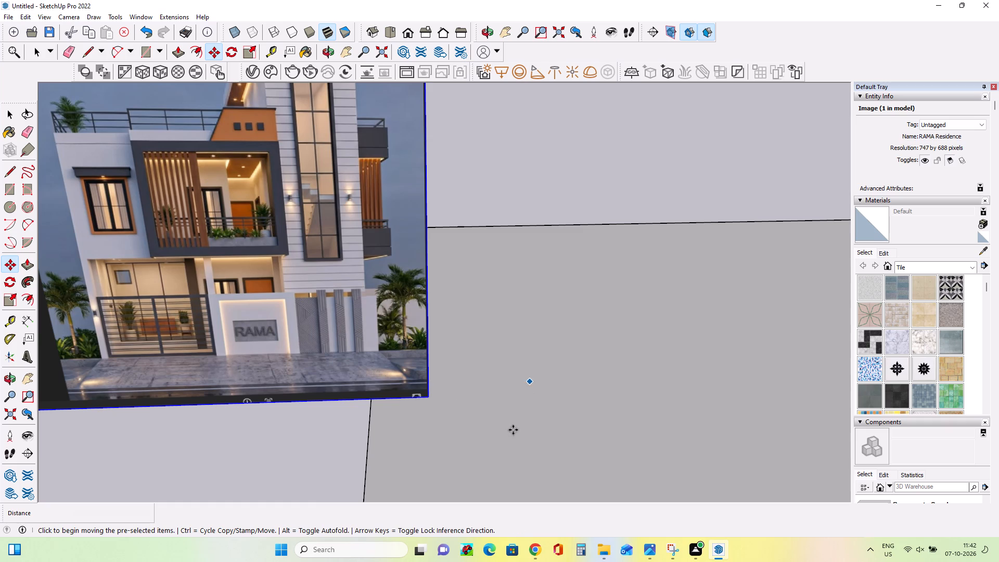
{"action": "middle_click_drag", "start_coordinate": [596, 319], "coordinate": [613, 369]}
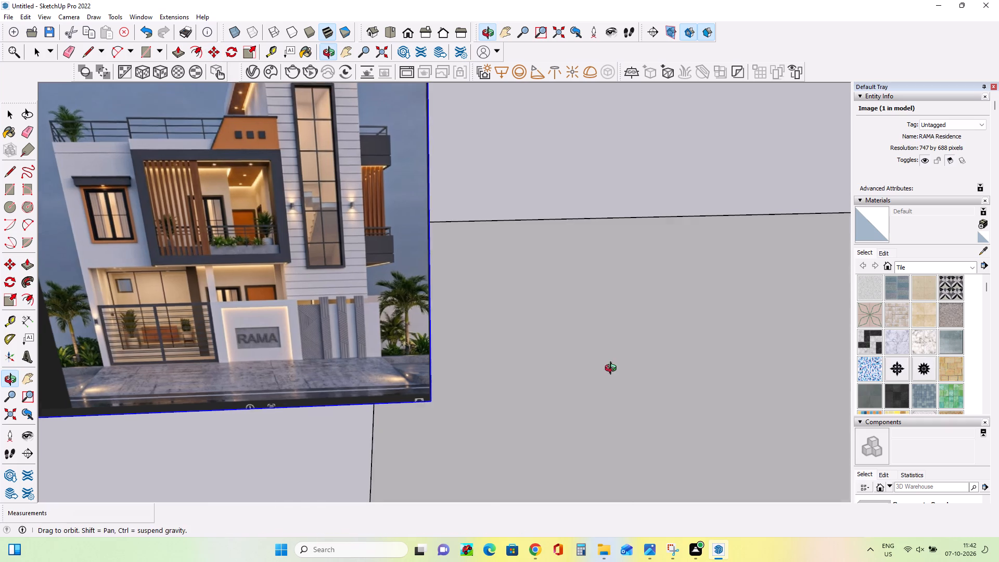
{"action": "middle_click_drag", "start_coordinate": [613, 369], "coordinate": [504, 300]}
{"action": "scroll", "coordinate": [501, 297], "scroll_direction": "down", "scroll_amount": 6}
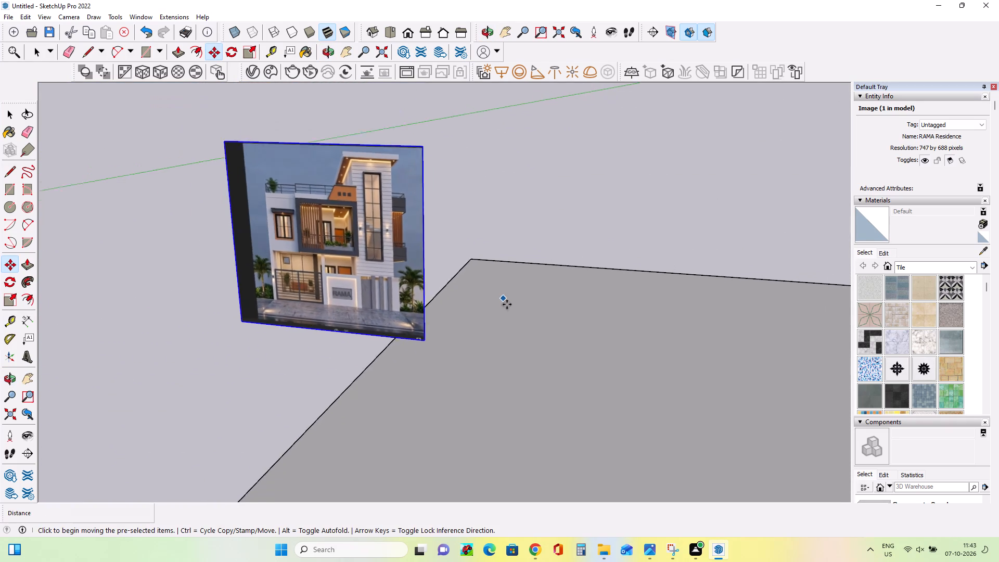
{"action": "scroll", "coordinate": [514, 316], "scroll_direction": "down", "scroll_amount": 4}
{"action": "middle_click_drag", "start_coordinate": [494, 409], "coordinate": [571, 413]}
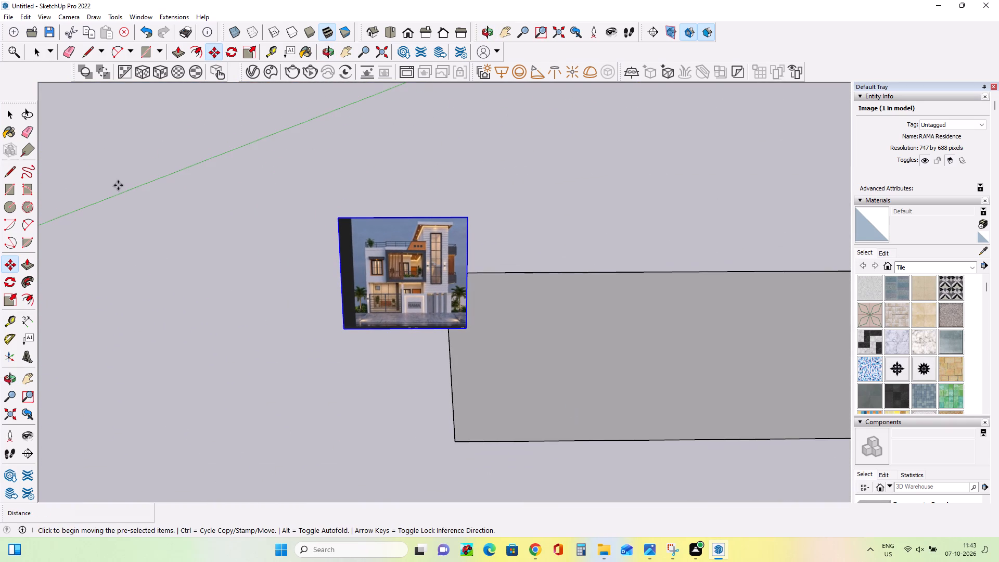
{"action": "left_click", "coordinate": [37, 378]}
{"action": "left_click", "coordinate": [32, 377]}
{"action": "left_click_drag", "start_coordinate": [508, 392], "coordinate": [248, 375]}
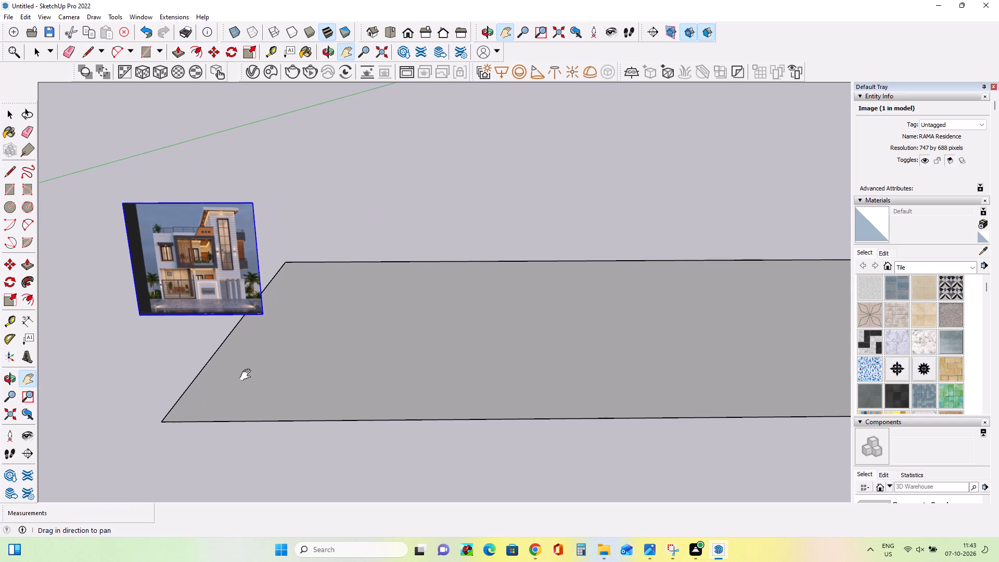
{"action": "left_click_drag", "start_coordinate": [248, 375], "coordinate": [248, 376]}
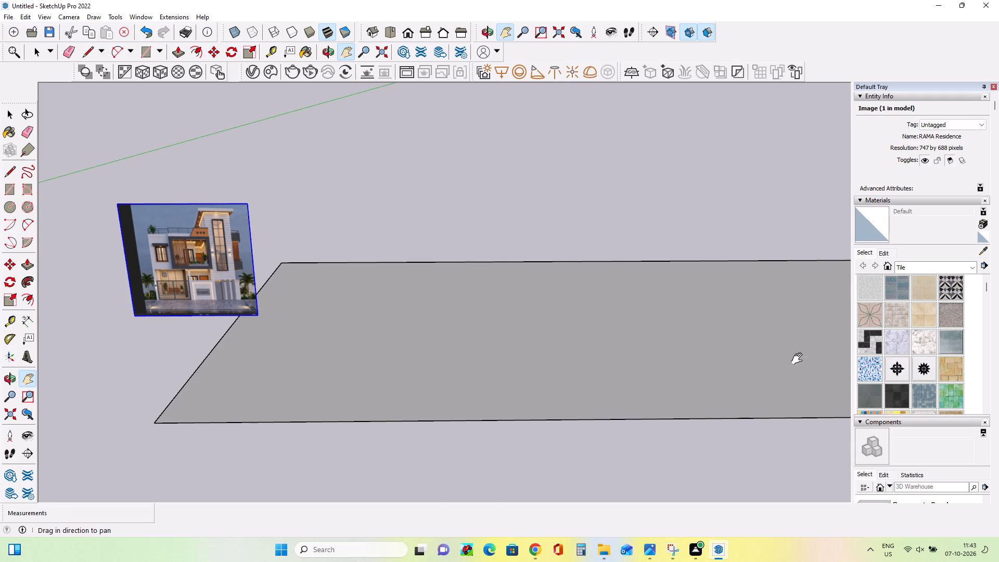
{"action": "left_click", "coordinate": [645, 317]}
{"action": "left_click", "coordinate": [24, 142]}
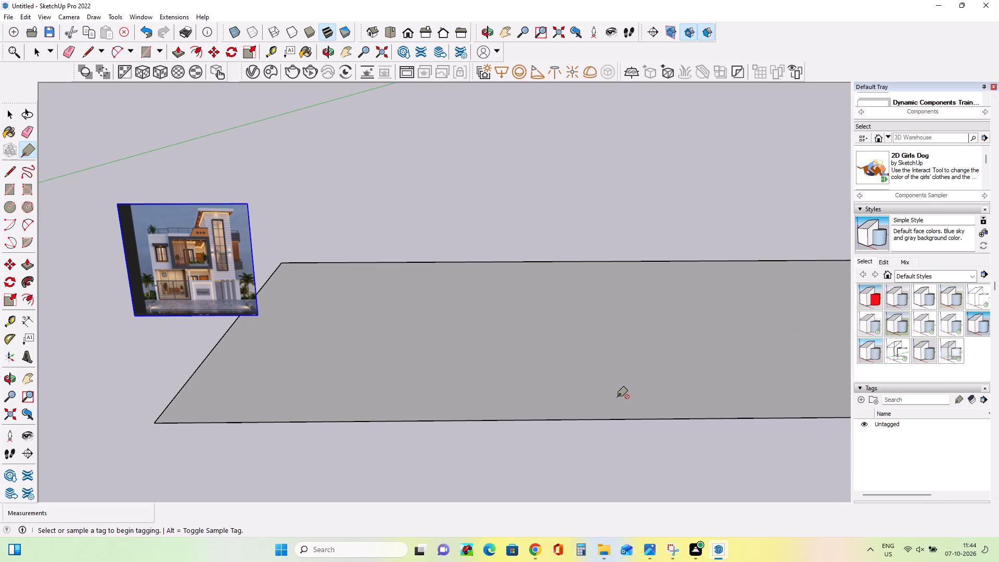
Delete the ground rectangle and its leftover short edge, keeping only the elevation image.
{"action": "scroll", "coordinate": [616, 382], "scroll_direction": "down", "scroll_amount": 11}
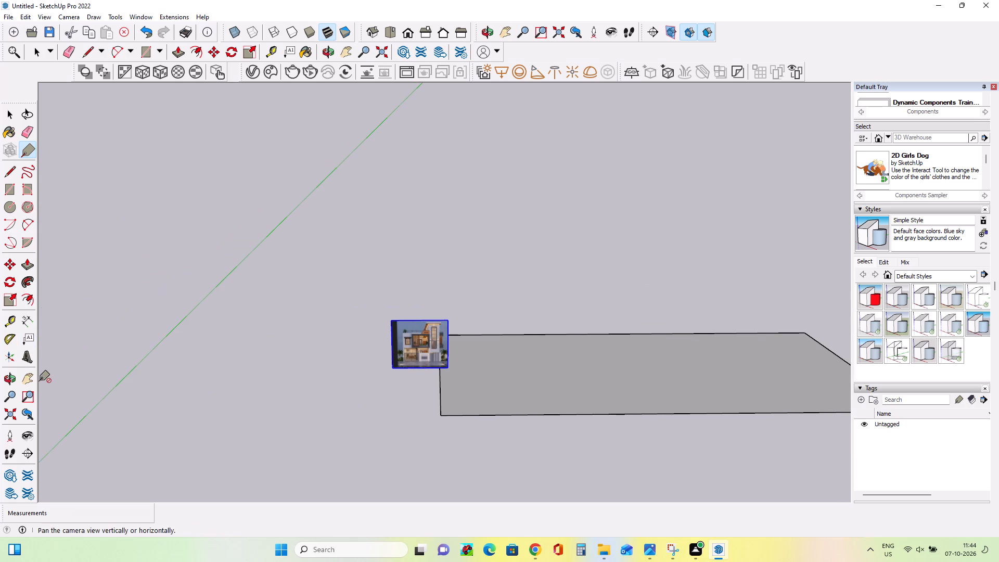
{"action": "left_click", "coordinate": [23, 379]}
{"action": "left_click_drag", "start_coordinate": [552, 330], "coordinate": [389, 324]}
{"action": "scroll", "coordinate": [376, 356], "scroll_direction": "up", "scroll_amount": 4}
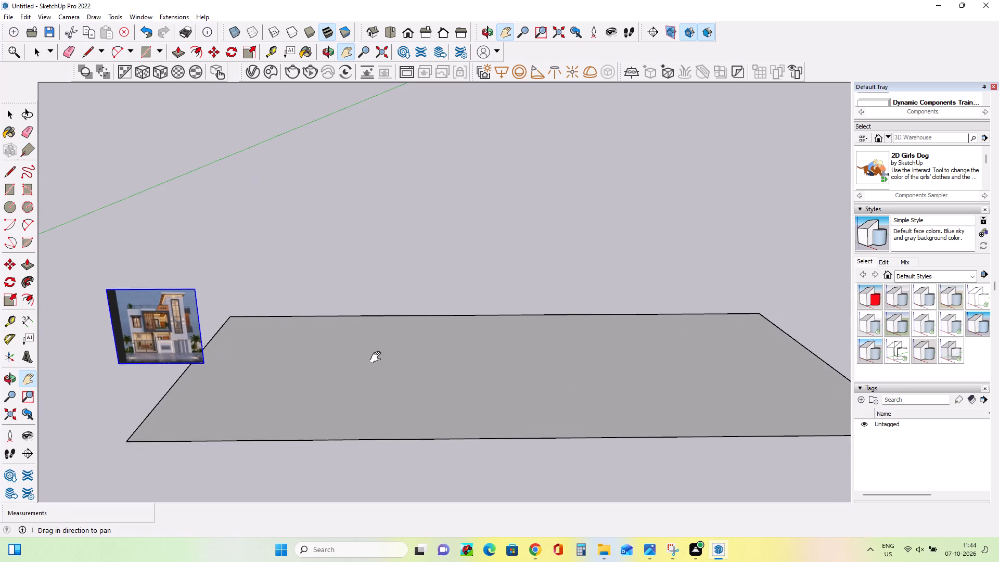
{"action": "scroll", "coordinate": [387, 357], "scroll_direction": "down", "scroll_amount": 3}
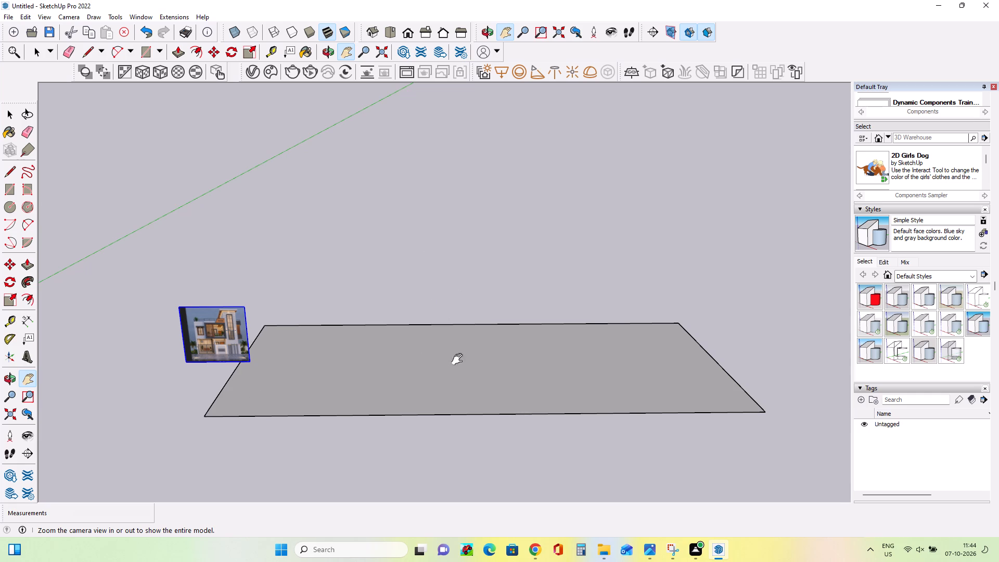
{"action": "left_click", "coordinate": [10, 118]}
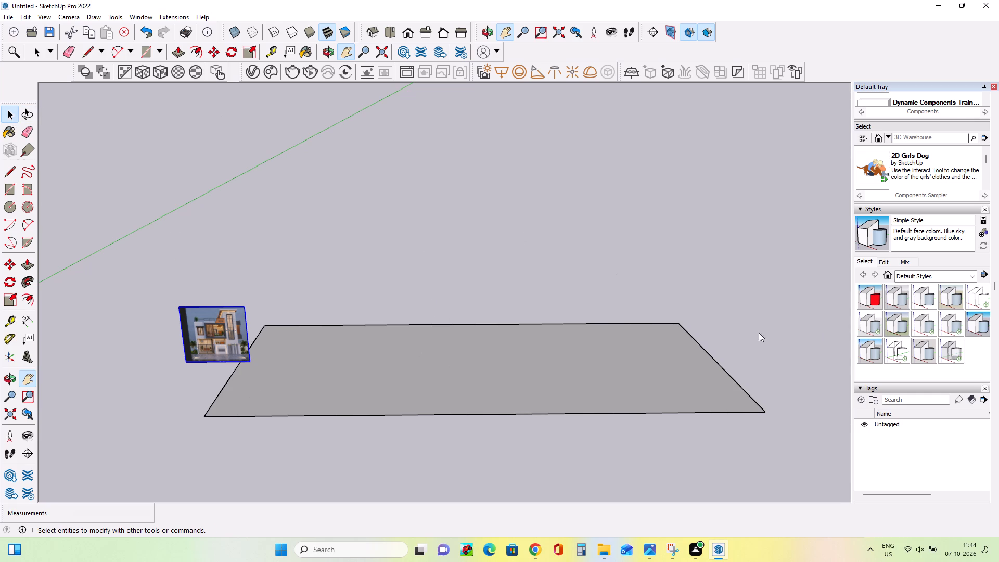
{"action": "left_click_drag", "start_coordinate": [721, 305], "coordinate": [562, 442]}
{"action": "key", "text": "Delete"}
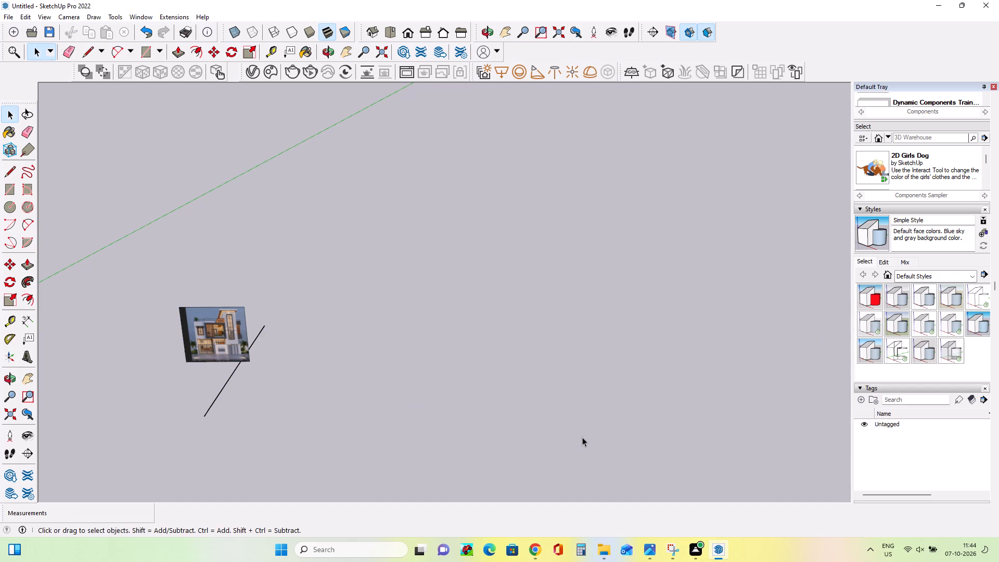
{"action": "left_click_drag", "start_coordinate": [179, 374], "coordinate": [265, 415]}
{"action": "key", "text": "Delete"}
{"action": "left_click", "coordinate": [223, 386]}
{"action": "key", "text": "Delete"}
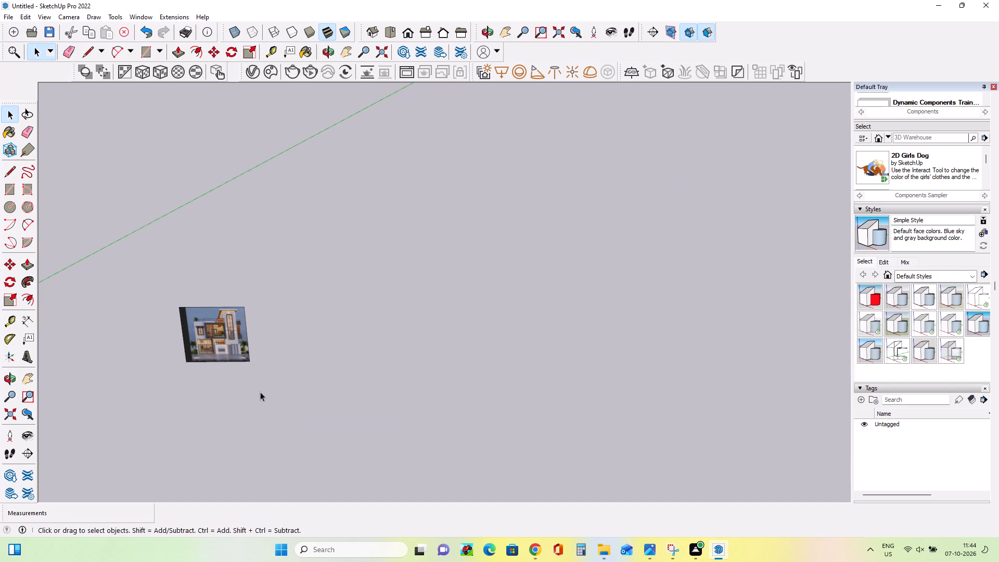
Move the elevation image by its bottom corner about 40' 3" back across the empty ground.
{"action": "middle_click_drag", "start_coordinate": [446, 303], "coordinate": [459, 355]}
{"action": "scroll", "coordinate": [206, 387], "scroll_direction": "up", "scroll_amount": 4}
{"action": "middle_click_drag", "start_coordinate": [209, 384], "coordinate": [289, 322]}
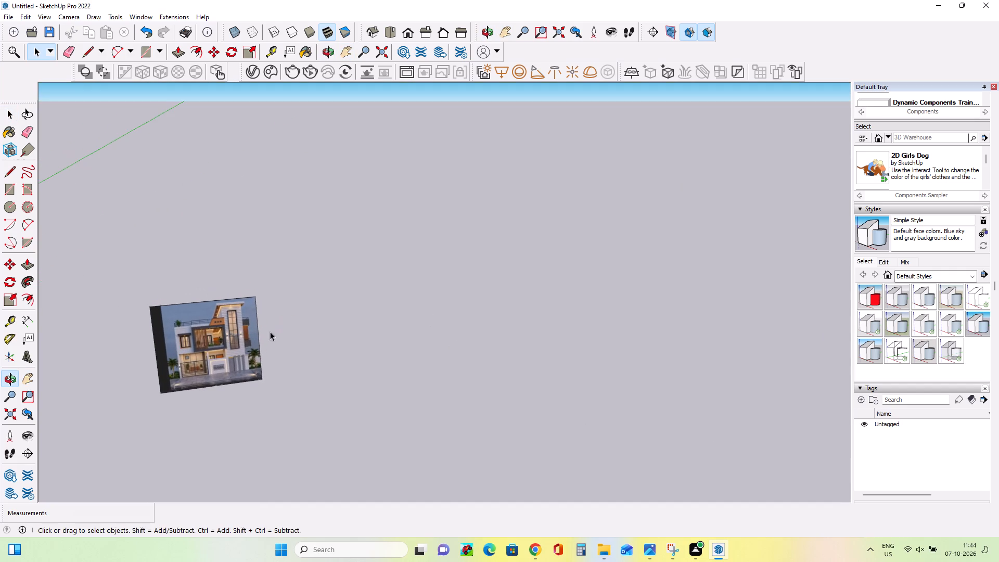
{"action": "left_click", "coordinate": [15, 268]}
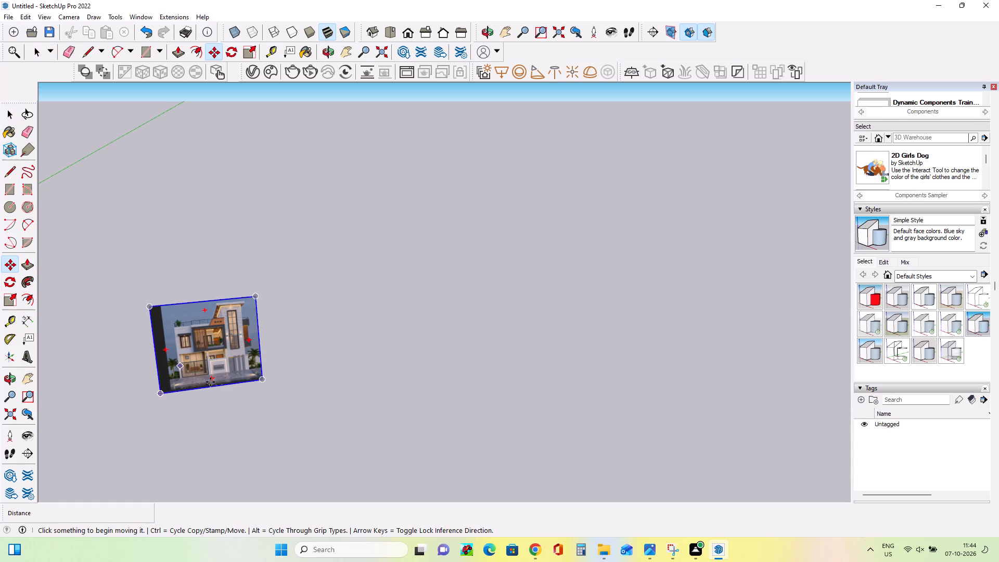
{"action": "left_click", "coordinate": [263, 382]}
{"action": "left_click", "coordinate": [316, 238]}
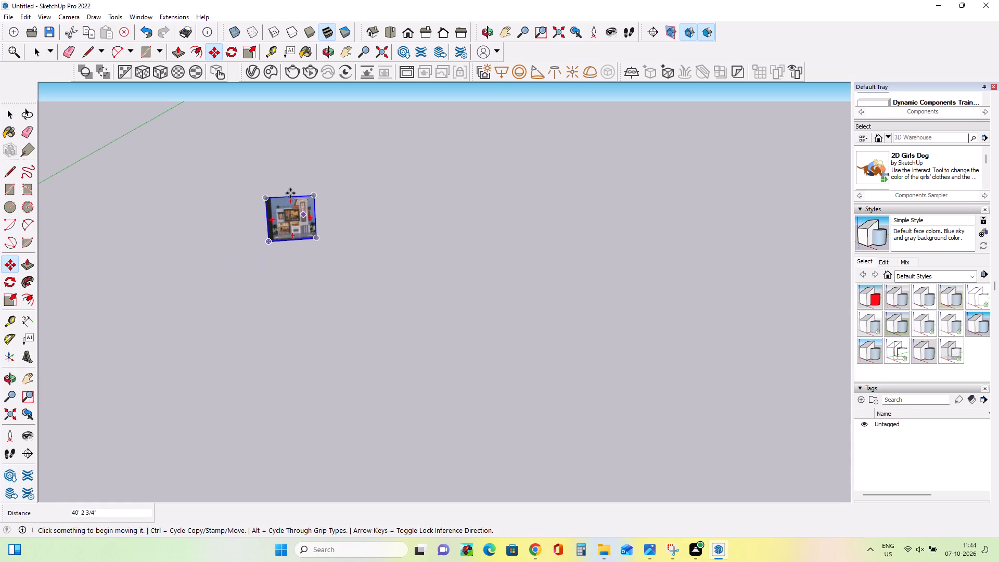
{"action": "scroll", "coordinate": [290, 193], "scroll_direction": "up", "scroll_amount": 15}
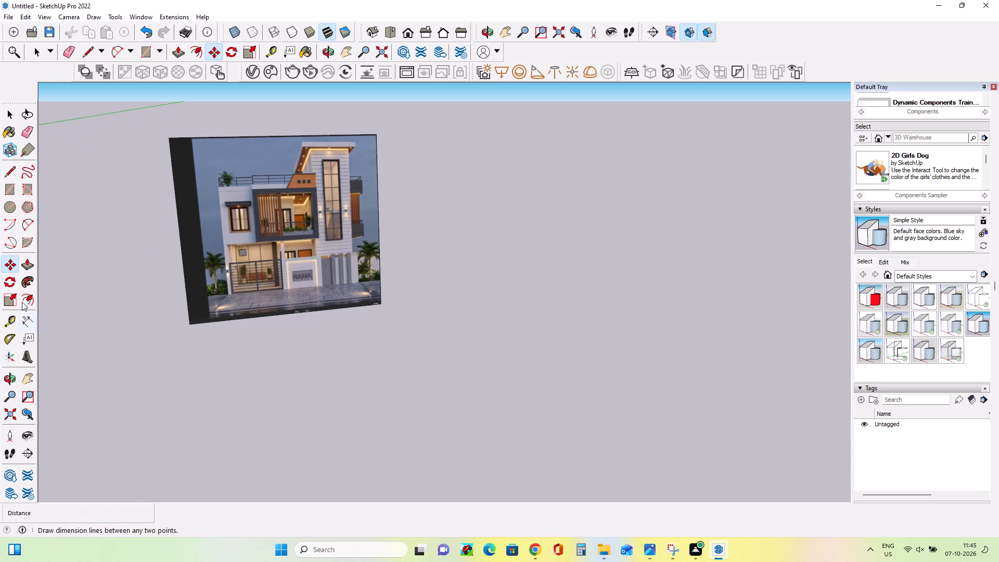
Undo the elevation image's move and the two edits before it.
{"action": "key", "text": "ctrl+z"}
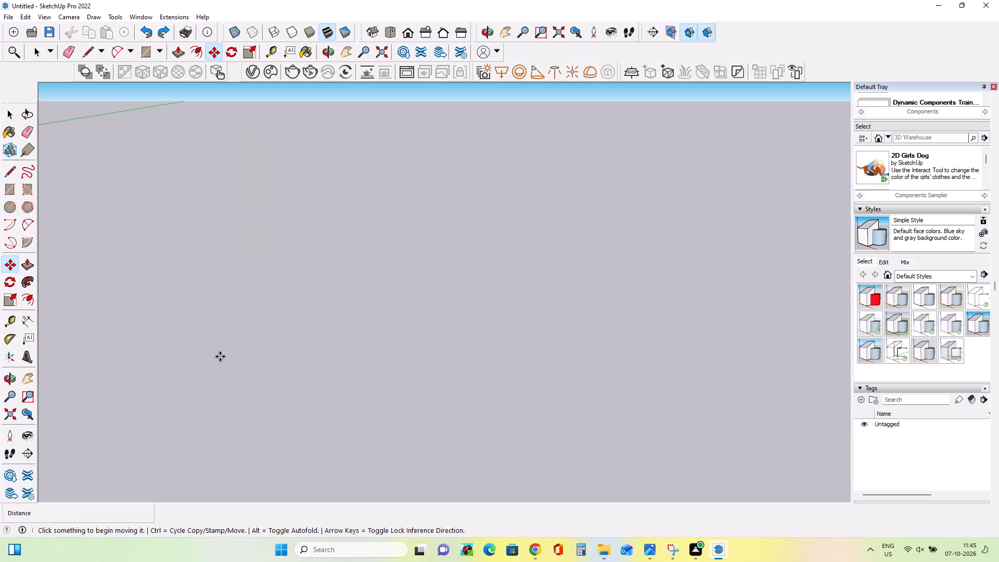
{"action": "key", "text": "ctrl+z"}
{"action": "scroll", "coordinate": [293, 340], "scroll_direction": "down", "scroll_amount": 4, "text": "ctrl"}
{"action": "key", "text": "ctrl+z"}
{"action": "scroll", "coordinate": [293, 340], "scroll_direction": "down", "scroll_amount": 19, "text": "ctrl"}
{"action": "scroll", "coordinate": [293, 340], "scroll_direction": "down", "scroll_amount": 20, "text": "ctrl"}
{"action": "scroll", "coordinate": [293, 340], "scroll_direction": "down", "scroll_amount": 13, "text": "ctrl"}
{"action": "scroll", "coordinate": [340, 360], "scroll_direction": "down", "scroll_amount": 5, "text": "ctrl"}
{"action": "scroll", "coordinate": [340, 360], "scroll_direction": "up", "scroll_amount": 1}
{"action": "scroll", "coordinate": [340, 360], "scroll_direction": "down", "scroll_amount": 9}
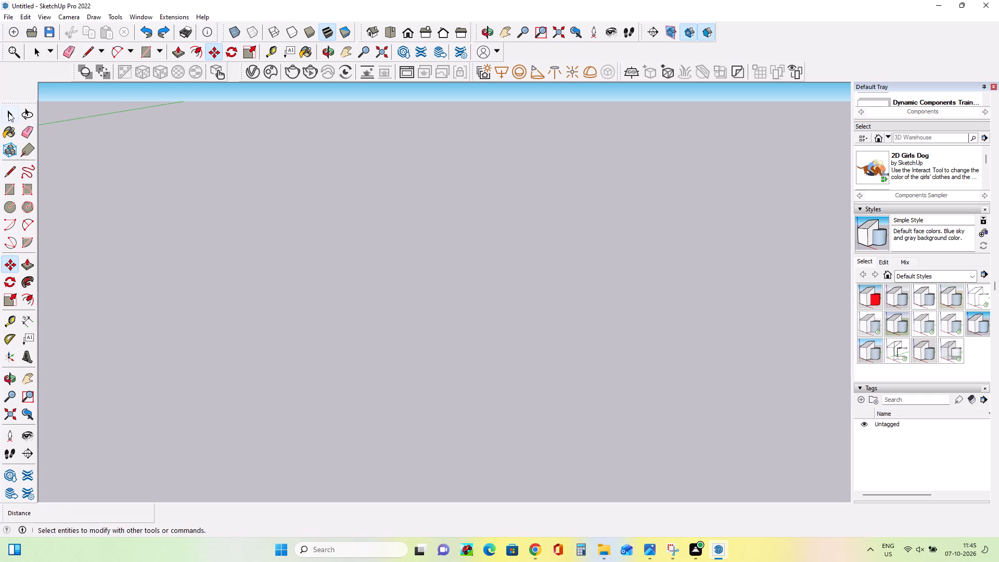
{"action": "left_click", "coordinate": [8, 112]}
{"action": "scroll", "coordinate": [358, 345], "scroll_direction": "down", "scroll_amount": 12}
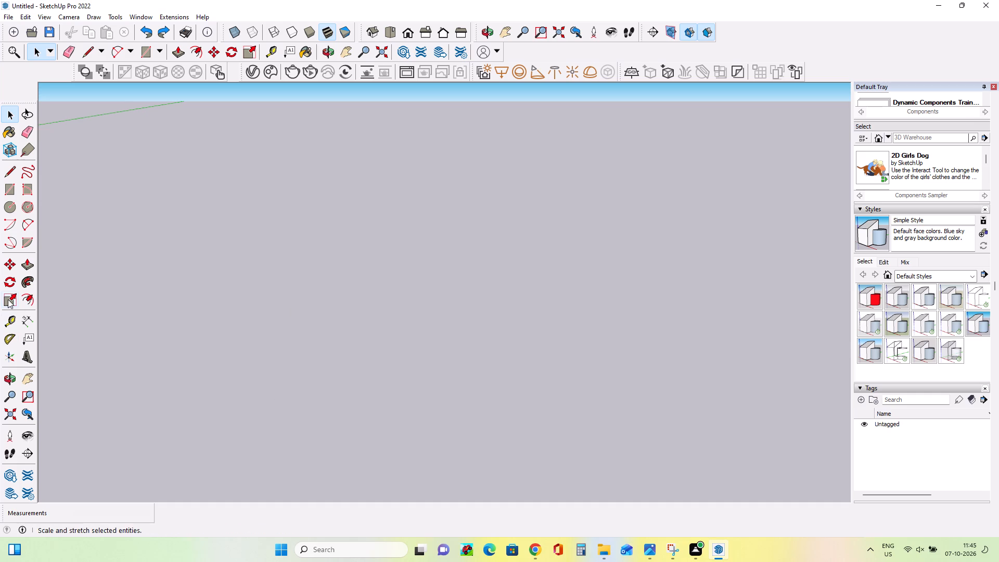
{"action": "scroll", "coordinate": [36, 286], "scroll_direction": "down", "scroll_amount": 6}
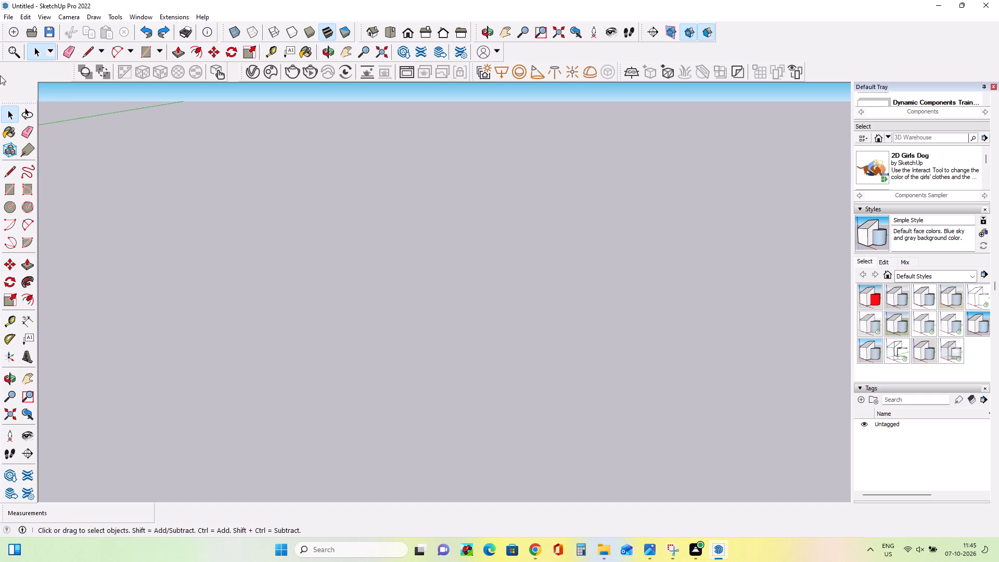
Start a new model, discarding the changes to the untitled one.
{"action": "left_click", "coordinate": [8, 20]}
{"action": "left_click", "coordinate": [50, 29]}
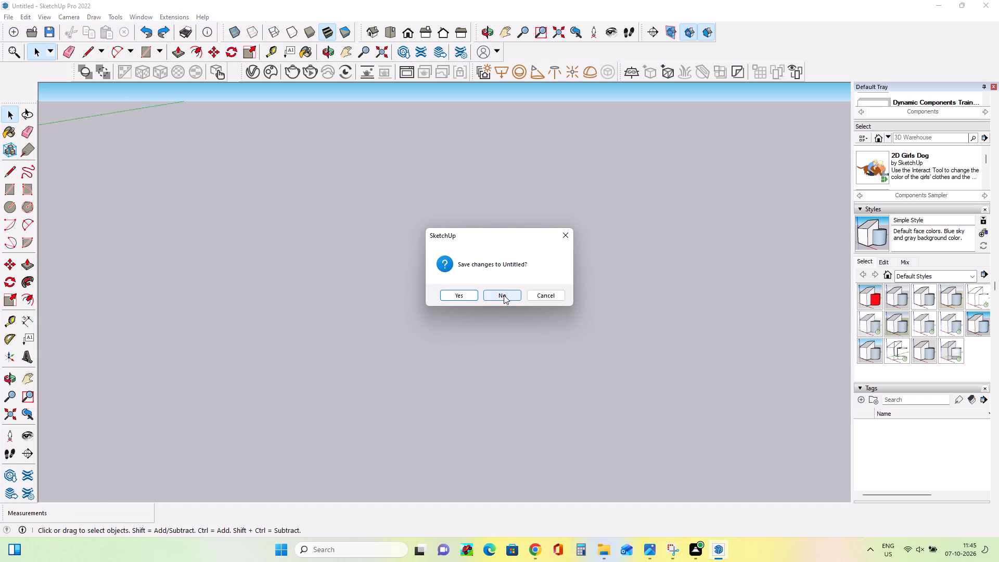
{"action": "left_click", "coordinate": [504, 296]}
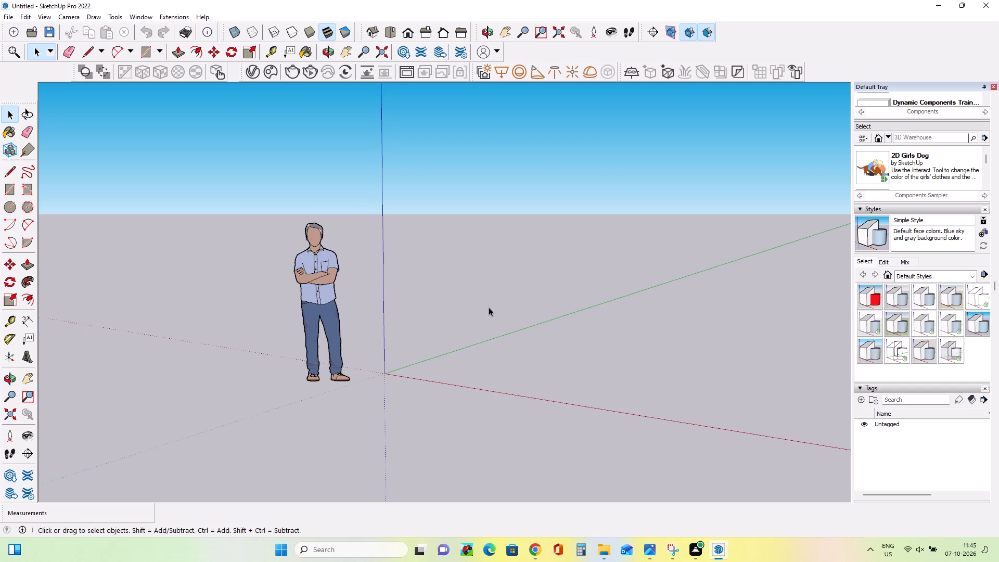
Import "RAMA Residence Contemporary architectural 3d elevation" from the Desktop as an image and place it upright behind the red axis.
{"action": "middle_click_drag", "start_coordinate": [289, 383], "coordinate": [440, 380]}
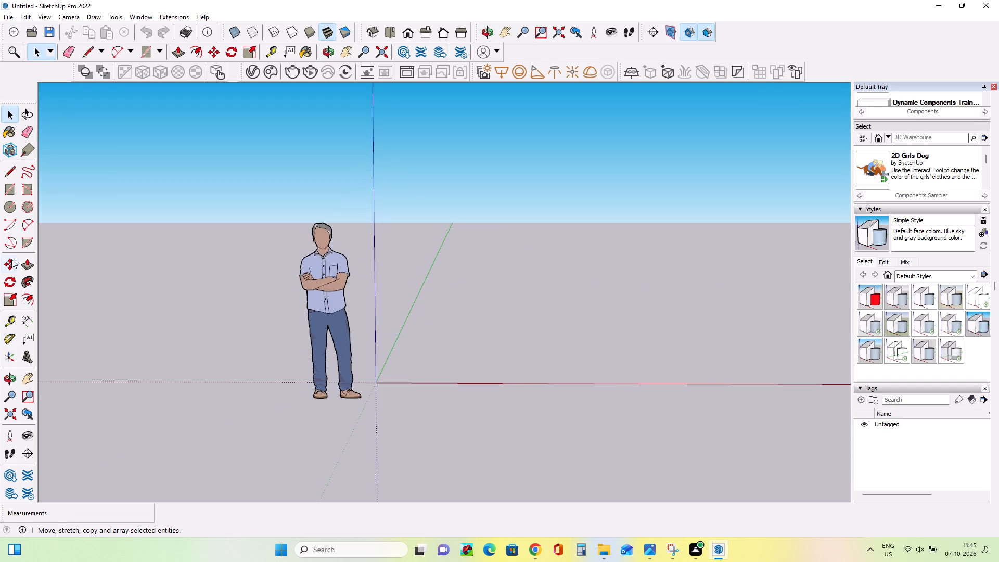
{"action": "left_click", "coordinate": [31, 381]}
{"action": "left_click_drag", "start_coordinate": [567, 290], "coordinate": [244, 346]}
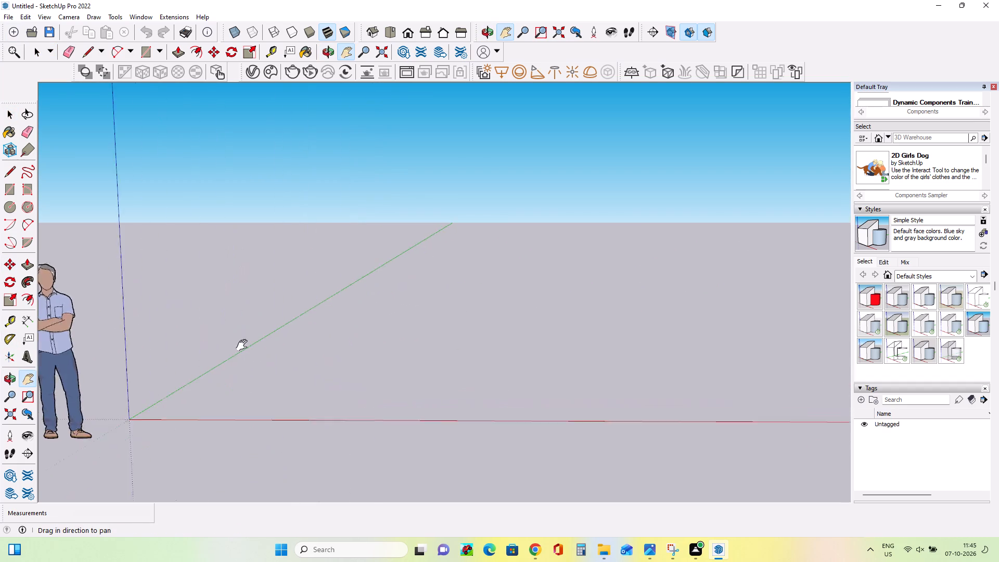
{"action": "left_click_drag", "start_coordinate": [244, 346], "coordinate": [241, 346]}
{"action": "middle_click_drag", "start_coordinate": [522, 399], "coordinate": [567, 410]}
{"action": "left_click_drag", "start_coordinate": [357, 361], "coordinate": [121, 291]}
{"action": "middle_click_drag", "start_coordinate": [706, 335], "coordinate": [711, 382]}
{"action": "left_click_drag", "start_coordinate": [572, 307], "coordinate": [484, 333]}
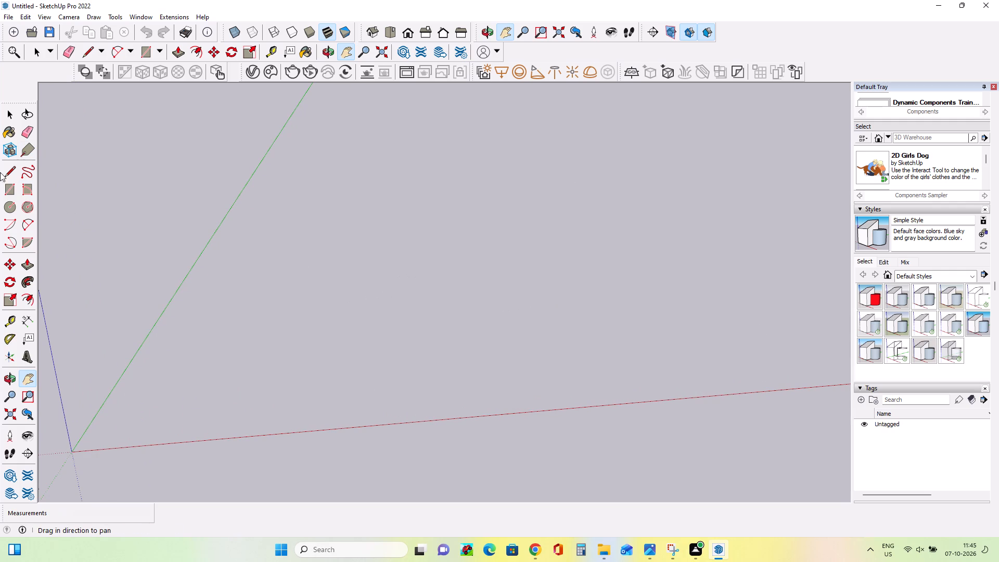
{"action": "left_click", "coordinate": [6, 18]}
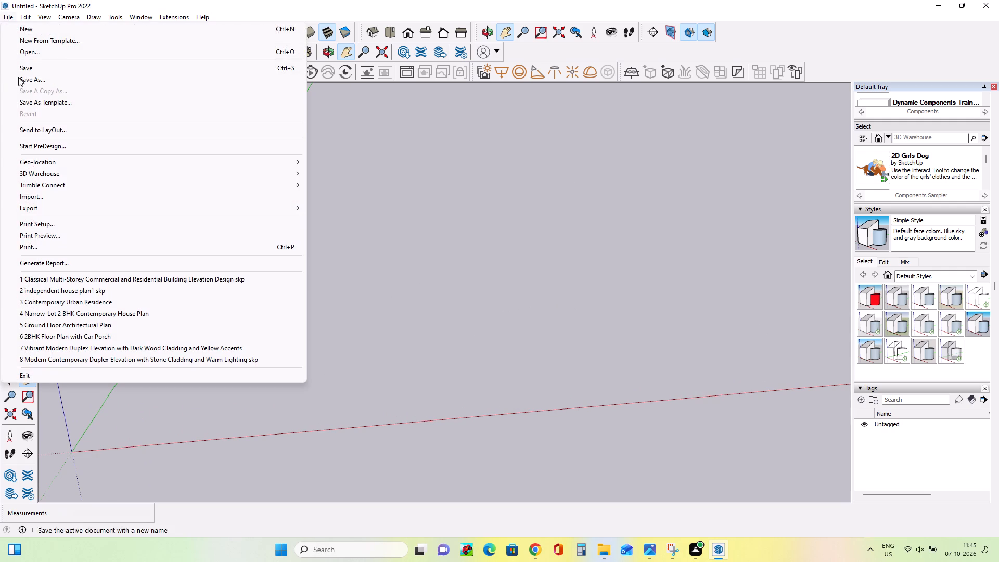
{"action": "left_click", "coordinate": [48, 197]}
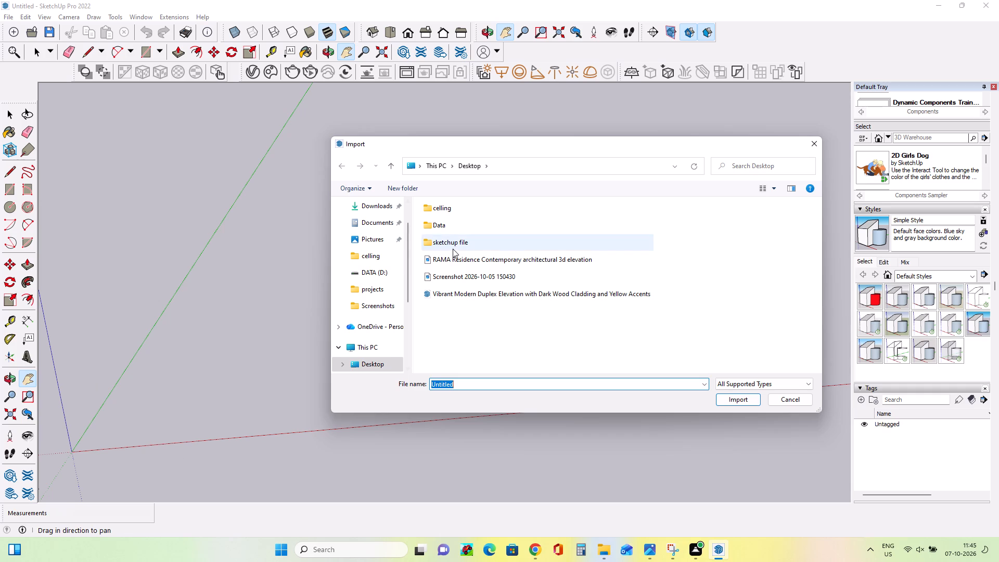
{"action": "left_click", "coordinate": [477, 258]}
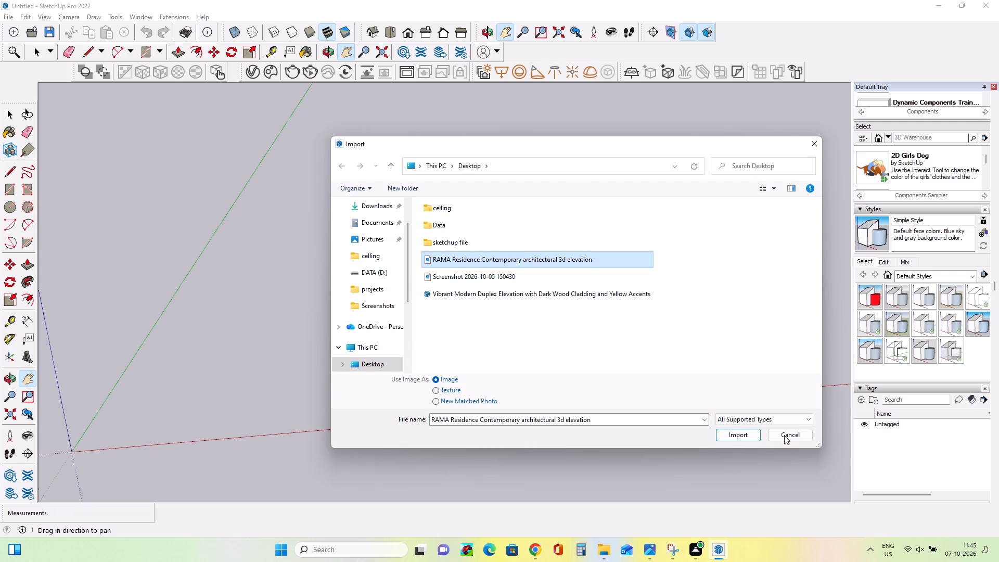
{"action": "left_click", "coordinate": [754, 436]}
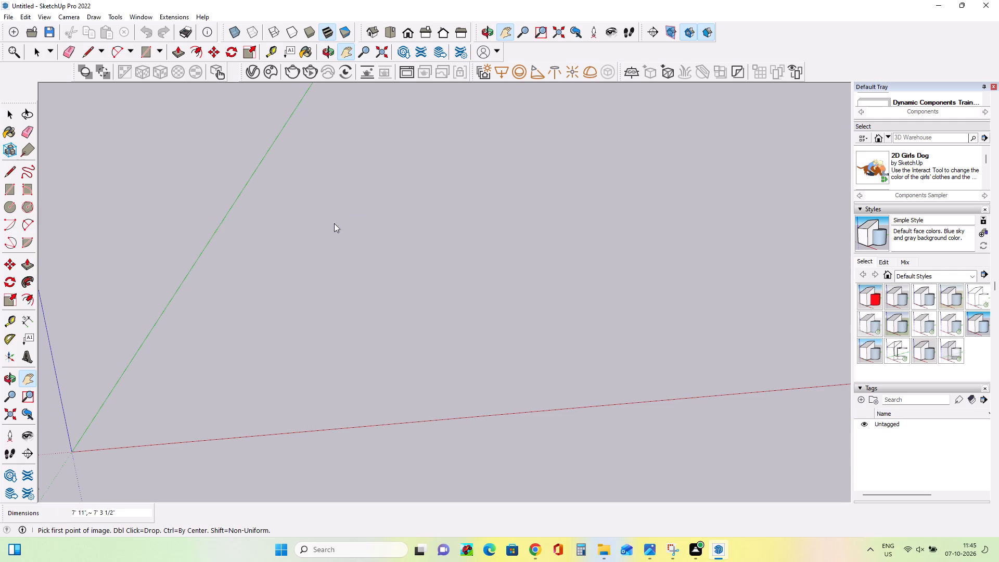
{"action": "left_click", "coordinate": [362, 139]}
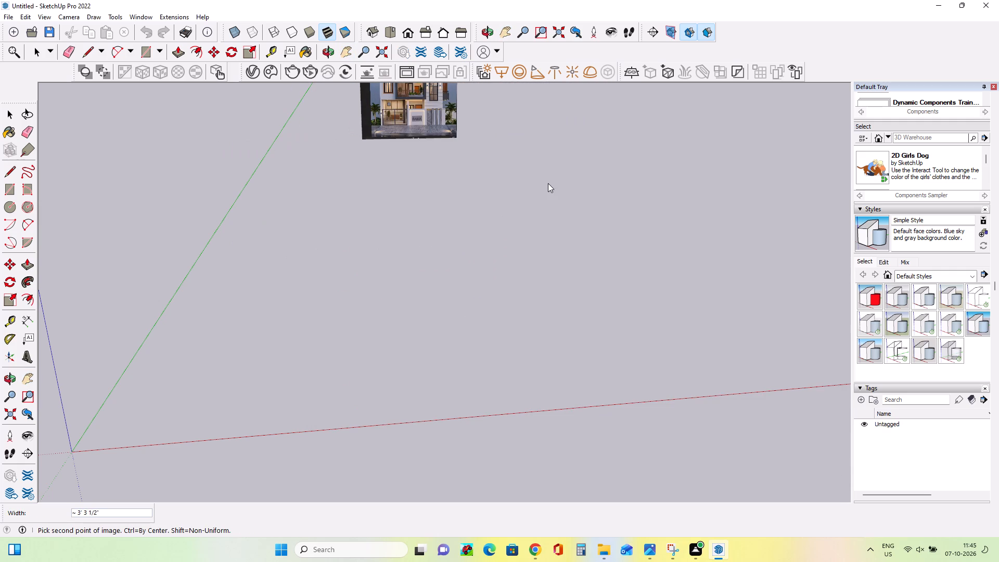
{"action": "left_click", "coordinate": [548, 183]}
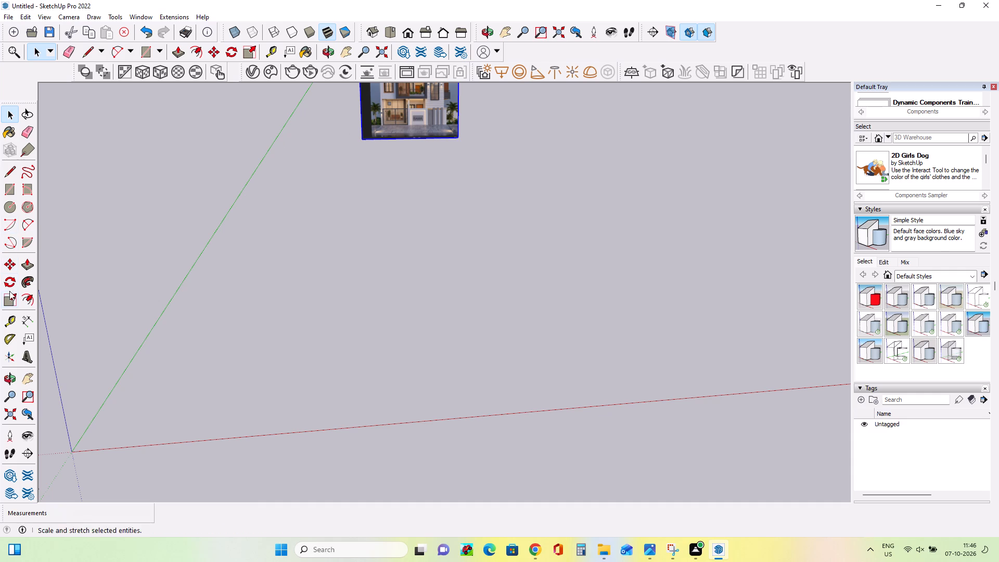
Move the elevation image by its bottom corner about 16' 3" forward, closer to the axes origin.
{"action": "left_click", "coordinate": [9, 265]}
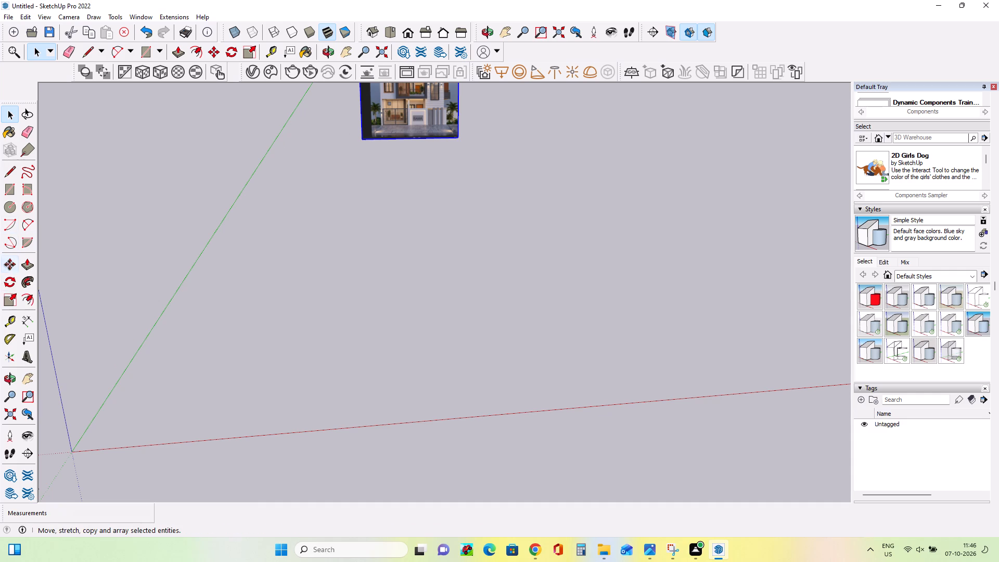
{"action": "left_click", "coordinate": [360, 140]}
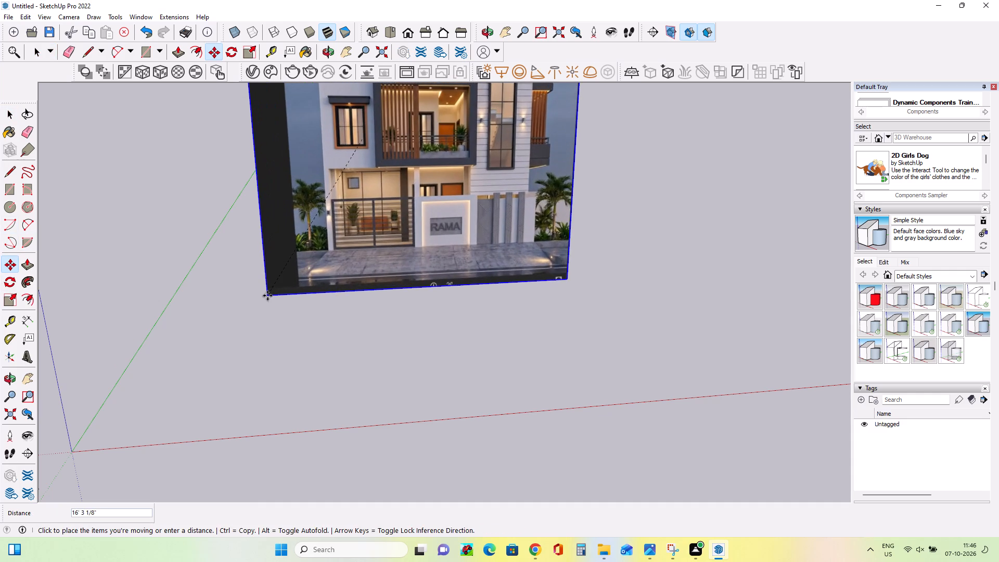
{"action": "left_click", "coordinate": [267, 296]}
{"action": "scroll", "coordinate": [612, 268], "scroll_direction": "down", "scroll_amount": 7}
{"action": "scroll", "coordinate": [593, 270], "scroll_direction": "up", "scroll_amount": 3}
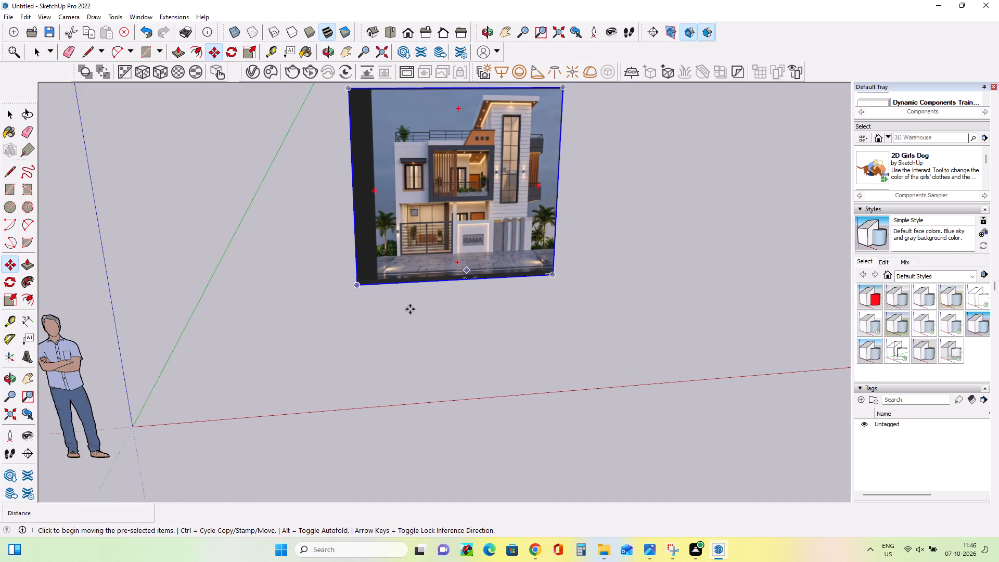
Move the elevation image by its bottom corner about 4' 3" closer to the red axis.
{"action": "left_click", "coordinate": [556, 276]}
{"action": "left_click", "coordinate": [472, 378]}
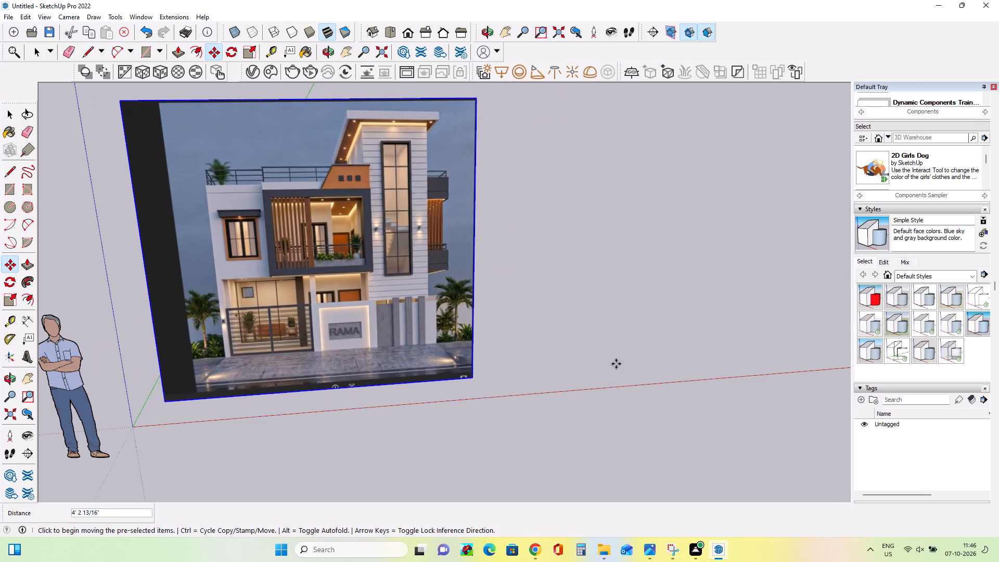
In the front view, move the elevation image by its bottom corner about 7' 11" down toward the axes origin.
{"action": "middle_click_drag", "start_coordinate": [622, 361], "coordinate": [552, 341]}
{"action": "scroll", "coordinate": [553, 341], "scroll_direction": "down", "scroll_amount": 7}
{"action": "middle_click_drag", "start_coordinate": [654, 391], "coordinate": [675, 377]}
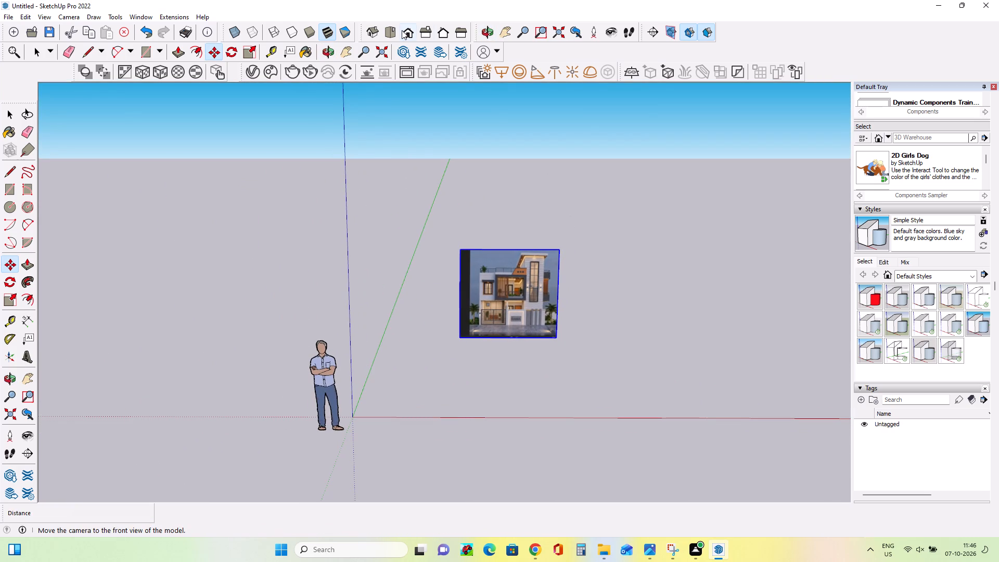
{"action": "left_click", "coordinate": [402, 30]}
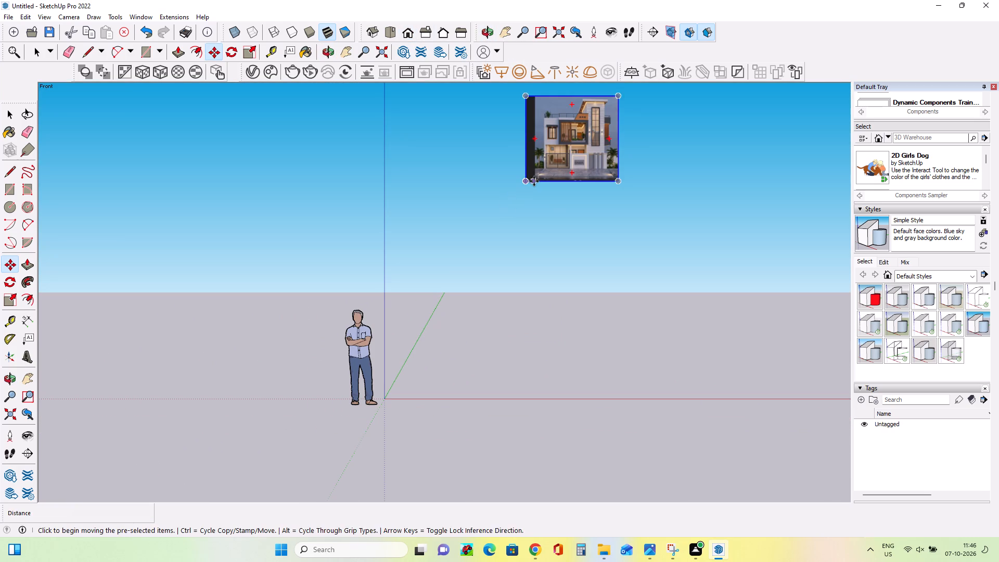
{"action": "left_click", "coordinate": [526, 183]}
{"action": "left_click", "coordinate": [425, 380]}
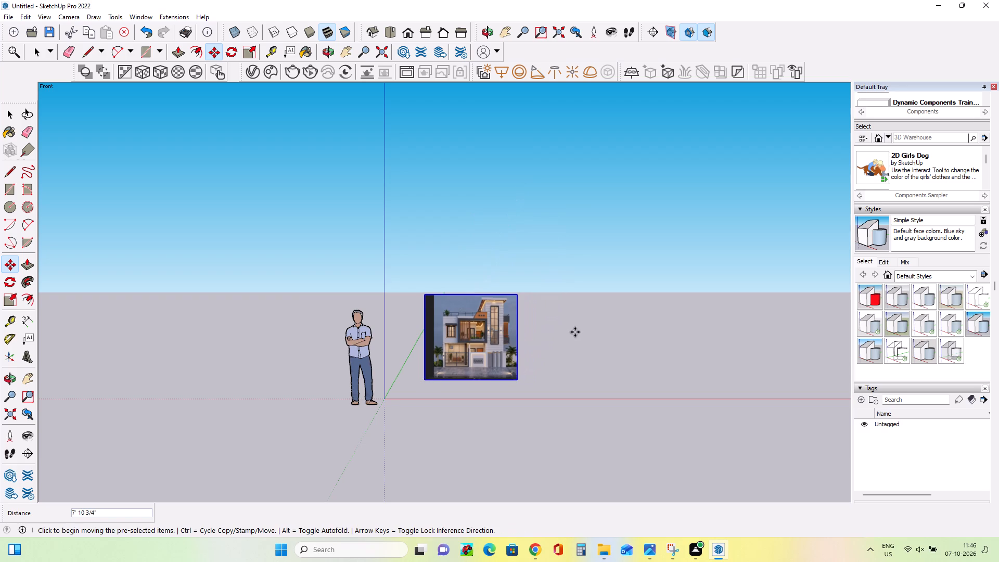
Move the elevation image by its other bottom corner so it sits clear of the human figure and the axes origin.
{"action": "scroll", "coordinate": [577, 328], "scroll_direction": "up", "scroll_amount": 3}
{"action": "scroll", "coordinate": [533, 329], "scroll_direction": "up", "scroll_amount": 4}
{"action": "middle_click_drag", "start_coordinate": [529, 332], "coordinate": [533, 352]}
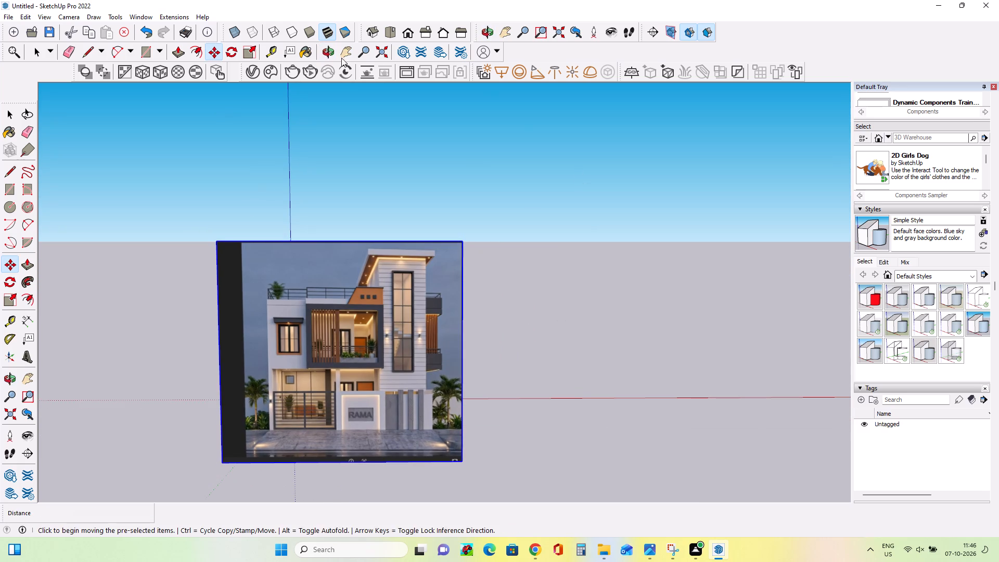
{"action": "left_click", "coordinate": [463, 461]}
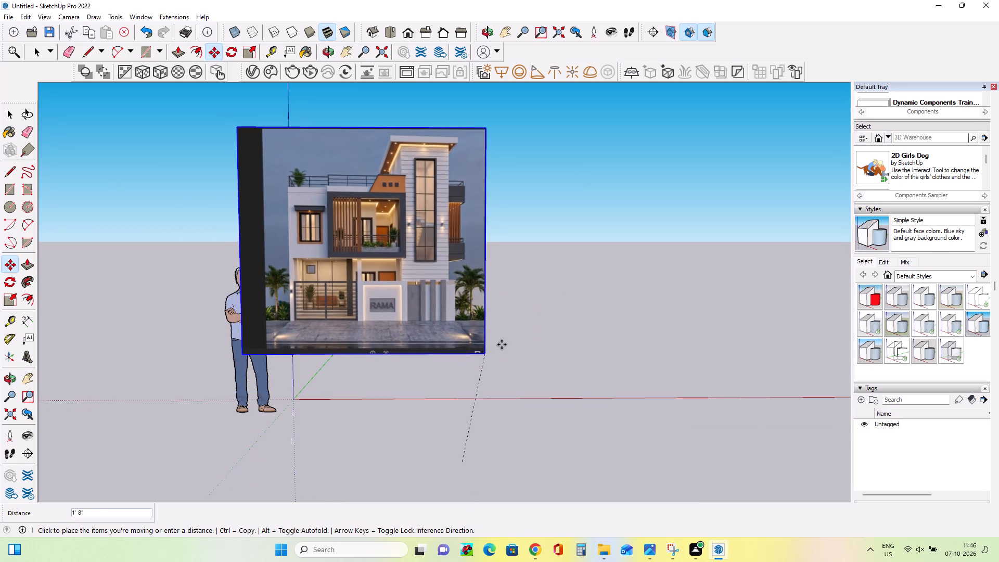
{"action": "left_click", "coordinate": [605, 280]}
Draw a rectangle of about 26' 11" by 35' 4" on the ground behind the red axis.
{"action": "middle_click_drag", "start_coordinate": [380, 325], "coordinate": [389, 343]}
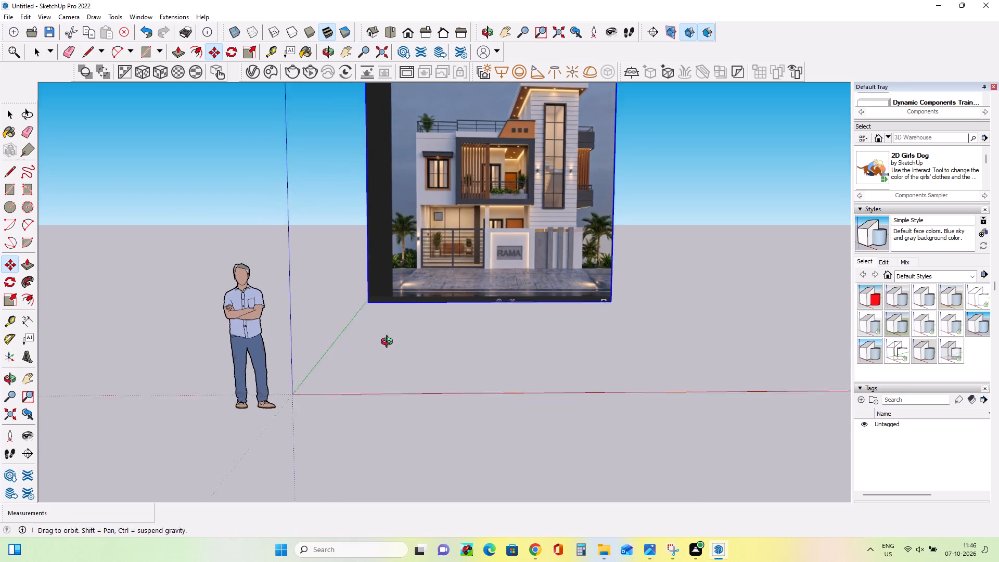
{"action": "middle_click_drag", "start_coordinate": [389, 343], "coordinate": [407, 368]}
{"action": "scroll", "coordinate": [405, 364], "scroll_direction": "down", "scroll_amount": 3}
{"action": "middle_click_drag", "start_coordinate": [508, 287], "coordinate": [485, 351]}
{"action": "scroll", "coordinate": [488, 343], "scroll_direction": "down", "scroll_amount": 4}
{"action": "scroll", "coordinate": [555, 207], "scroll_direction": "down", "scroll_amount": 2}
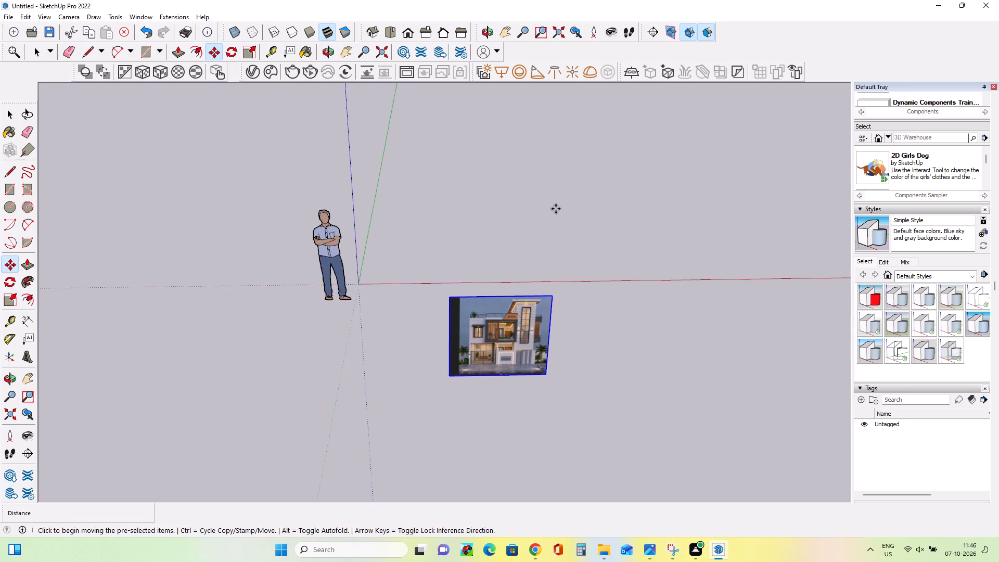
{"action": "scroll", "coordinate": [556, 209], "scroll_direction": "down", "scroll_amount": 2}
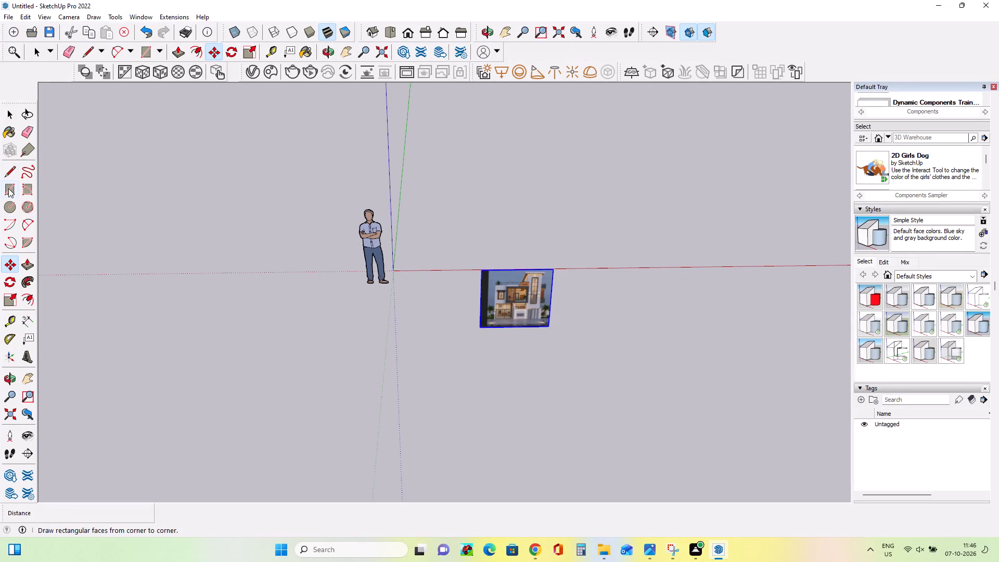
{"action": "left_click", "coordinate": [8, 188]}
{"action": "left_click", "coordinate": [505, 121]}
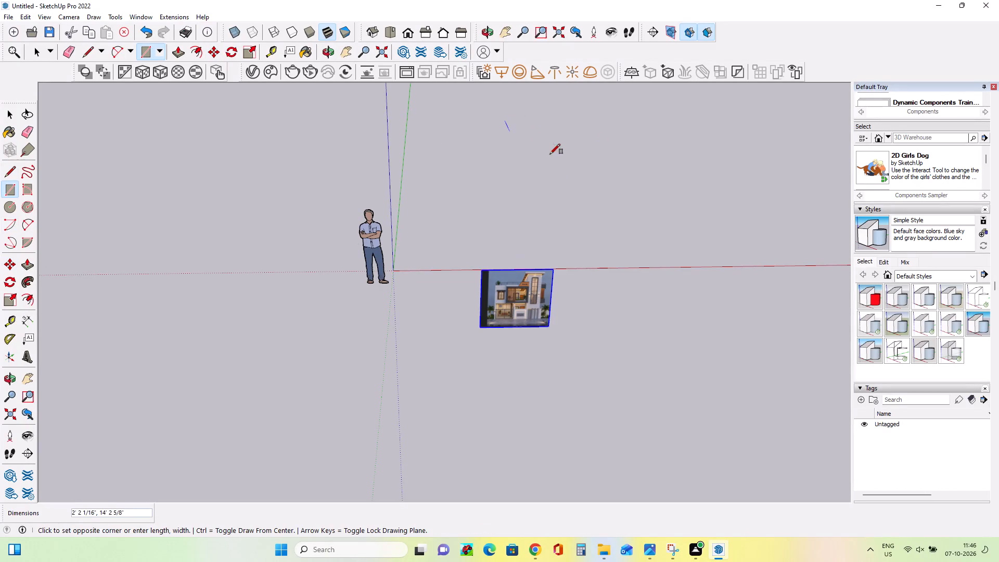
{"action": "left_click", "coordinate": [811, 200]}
Undo the ground rectangle, all the elevation image moves and the image import.
{"action": "middle_click_drag", "start_coordinate": [582, 191], "coordinate": [527, 281]}
{"action": "scroll", "coordinate": [421, 249], "scroll_direction": "down", "scroll_amount": 3}
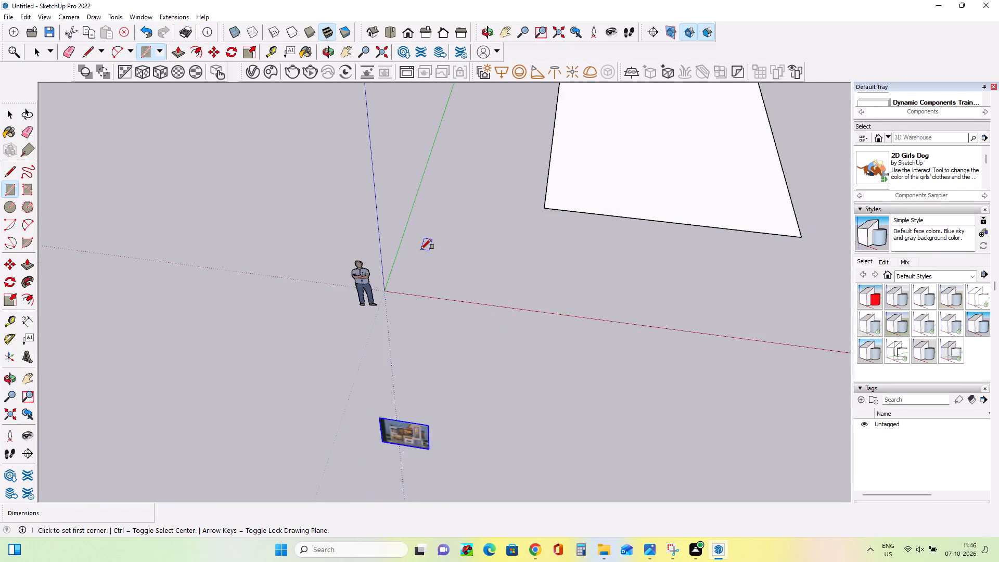
{"action": "scroll", "coordinate": [421, 249], "scroll_direction": "down", "scroll_amount": 5}
{"action": "middle_click_drag", "start_coordinate": [533, 198], "coordinate": [532, 269]}
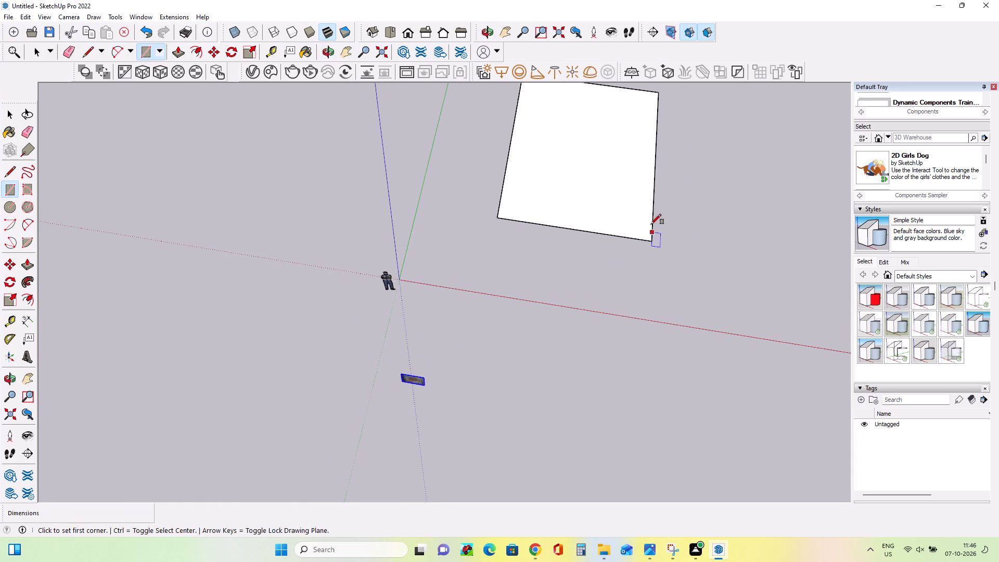
{"action": "key", "text": "ctrl+z"}
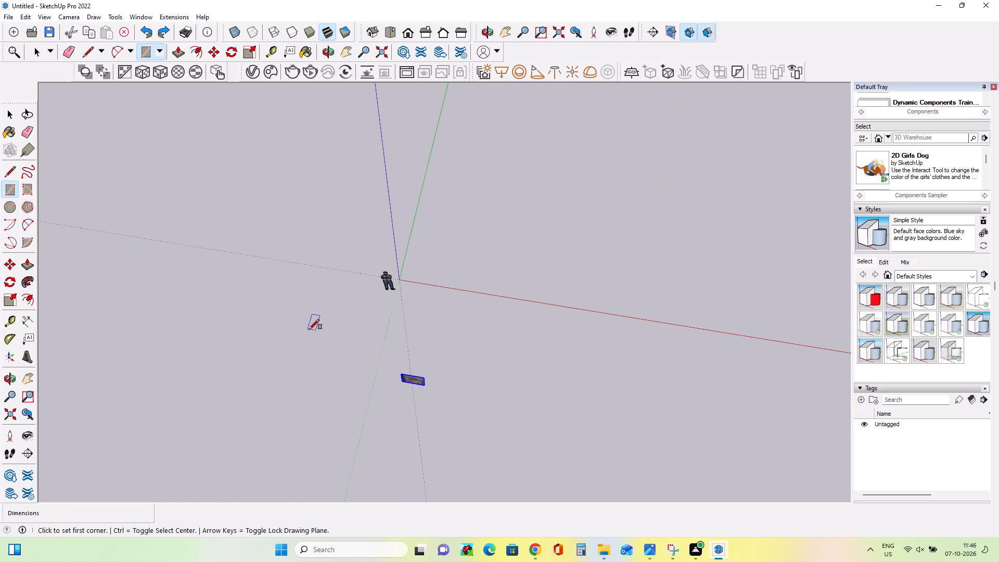
{"action": "key", "text": "ctrl+z"}
{"action": "key", "text": "ctrl+z"}
{"action": "key", "text": "ctrl+z"}
{"action": "key", "text": "ctrl+z"}
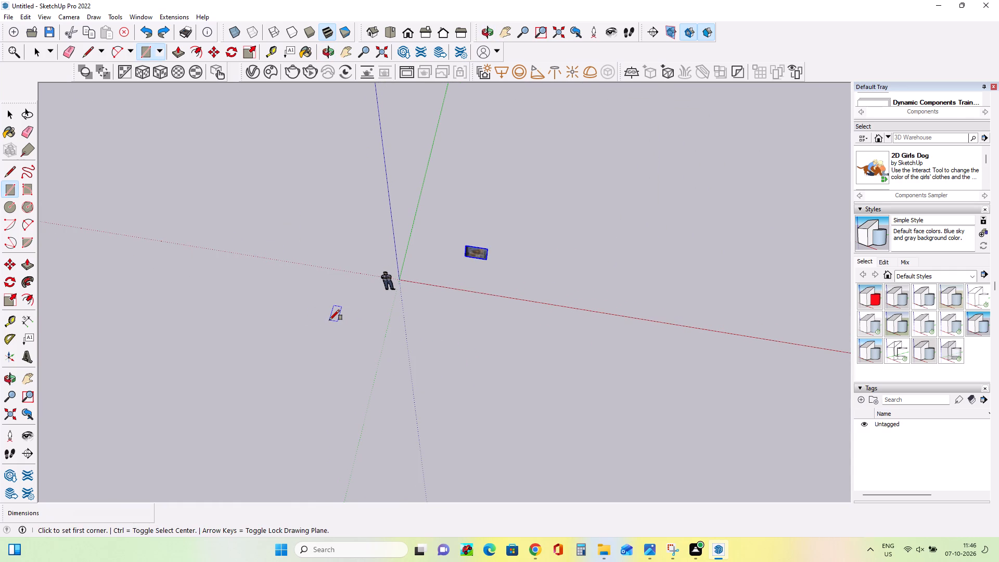
{"action": "key", "text": "ctrl+z"}
Draw a ground rectangle of about 251' by 131' 9" behind the red axis, beside the green axis.
{"action": "scroll", "coordinate": [150, 251], "scroll_direction": "down", "scroll_amount": 12}
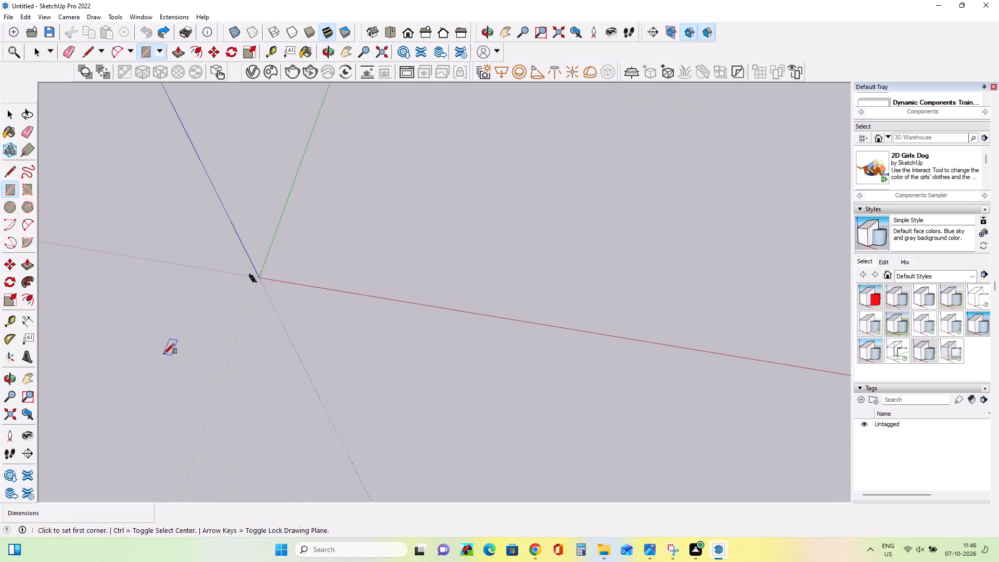
{"action": "scroll", "coordinate": [164, 366], "scroll_direction": "down", "scroll_amount": 5}
{"action": "middle_click_drag", "start_coordinate": [147, 428], "coordinate": [196, 426]}
{"action": "left_click", "coordinate": [8, 189]}
{"action": "left_click", "coordinate": [334, 200]}
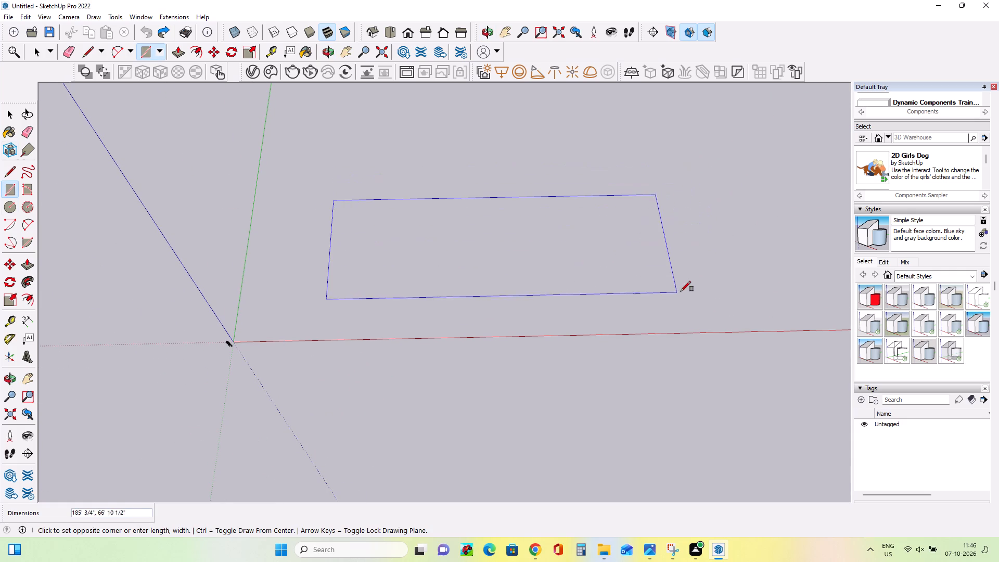
{"action": "key", "text": "Escape"}
{"action": "left_click", "coordinate": [328, 127]}
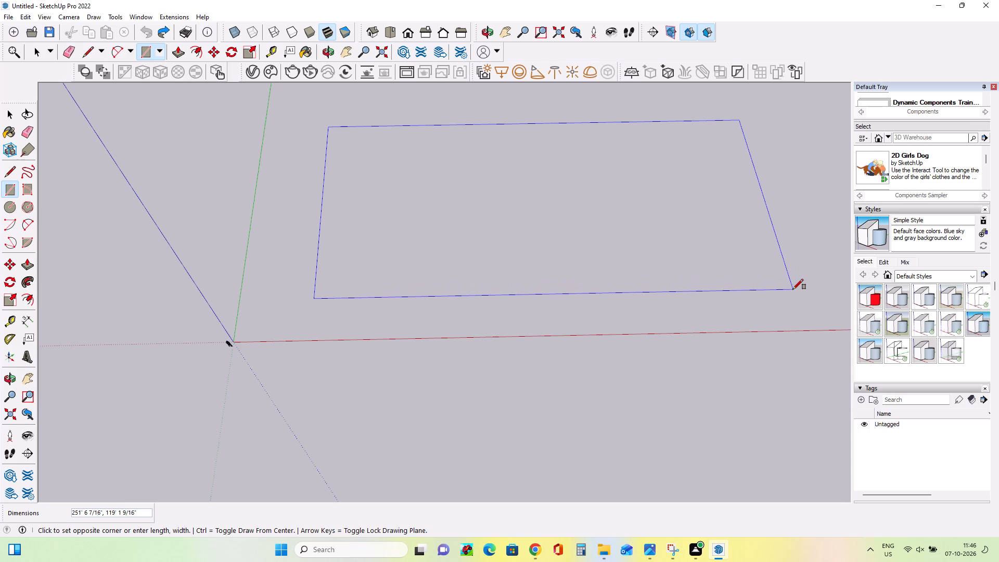
{"action": "left_click", "coordinate": [799, 311]}
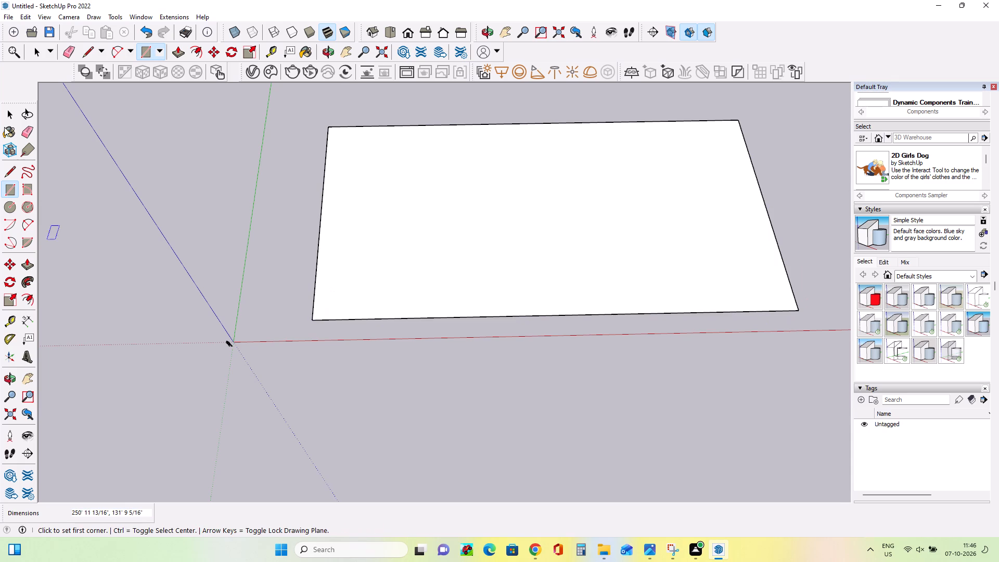
Examine the large ground rectangle and its position relative to the axes from above, at an angle and in the front view.
{"action": "middle_click_drag", "start_coordinate": [260, 212], "coordinate": [241, 292]}
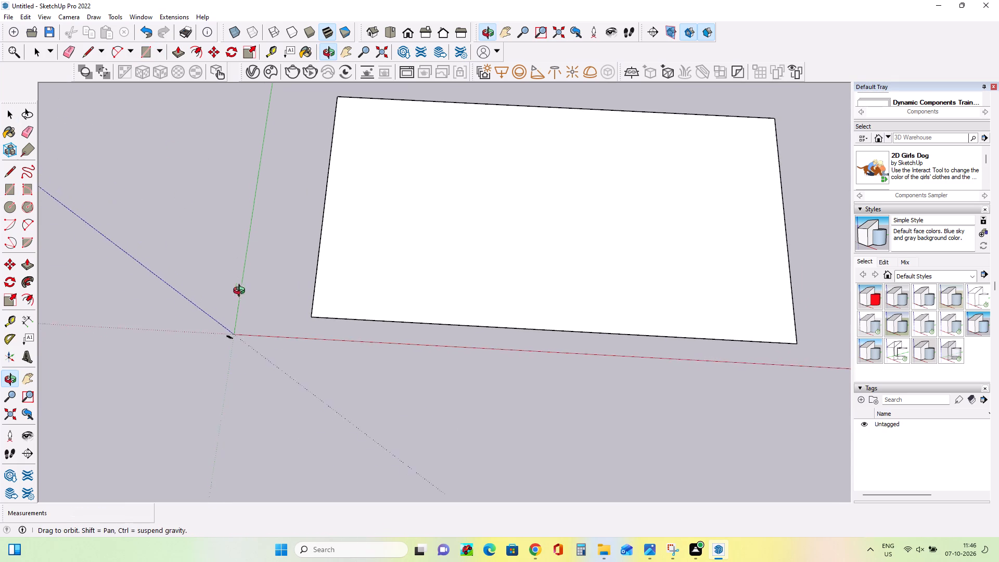
{"action": "middle_click_drag", "start_coordinate": [241, 292], "coordinate": [247, 302]}
{"action": "scroll", "coordinate": [247, 302], "scroll_direction": "down", "scroll_amount": 6}
{"action": "middle_click_drag", "start_coordinate": [244, 295], "coordinate": [248, 346]}
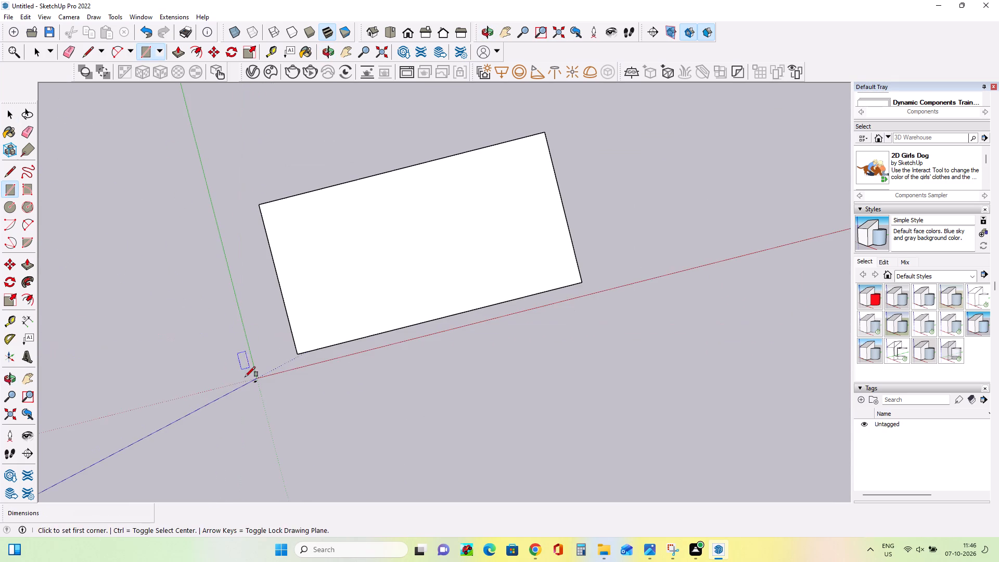
{"action": "middle_click_drag", "start_coordinate": [232, 376], "coordinate": [123, 302]}
{"action": "scroll", "coordinate": [270, 285], "scroll_direction": "up", "scroll_amount": 2}
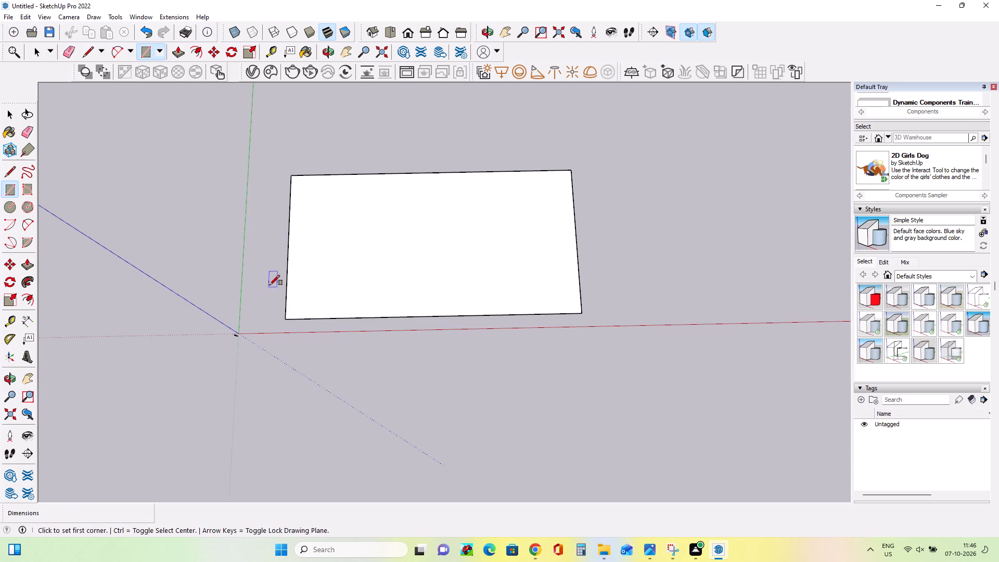
{"action": "scroll", "coordinate": [270, 285], "scroll_direction": "up", "scroll_amount": 4}
{"action": "middle_click_drag", "start_coordinate": [347, 289], "coordinate": [340, 323]}
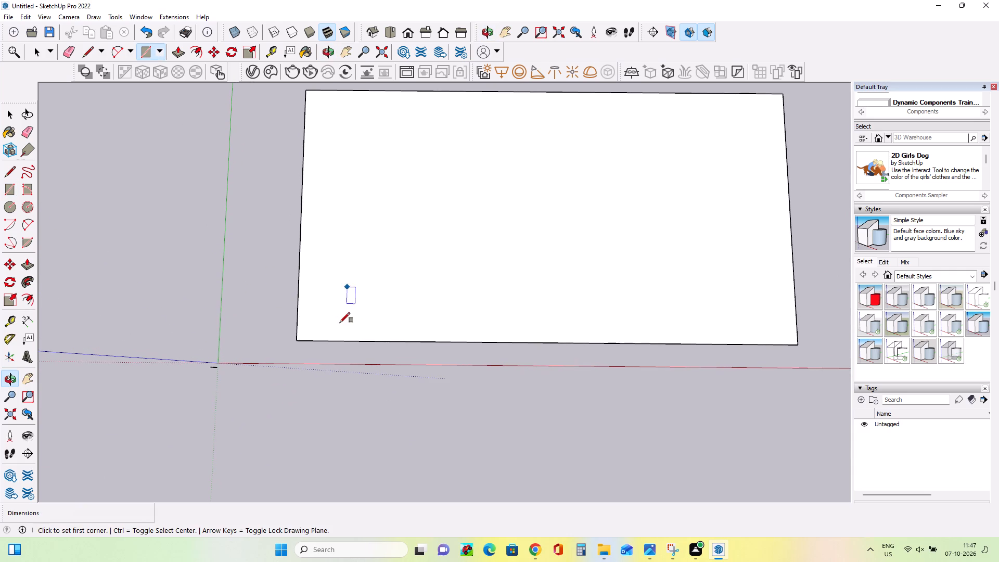
{"action": "scroll", "coordinate": [337, 317], "scroll_direction": "down", "scroll_amount": 2}
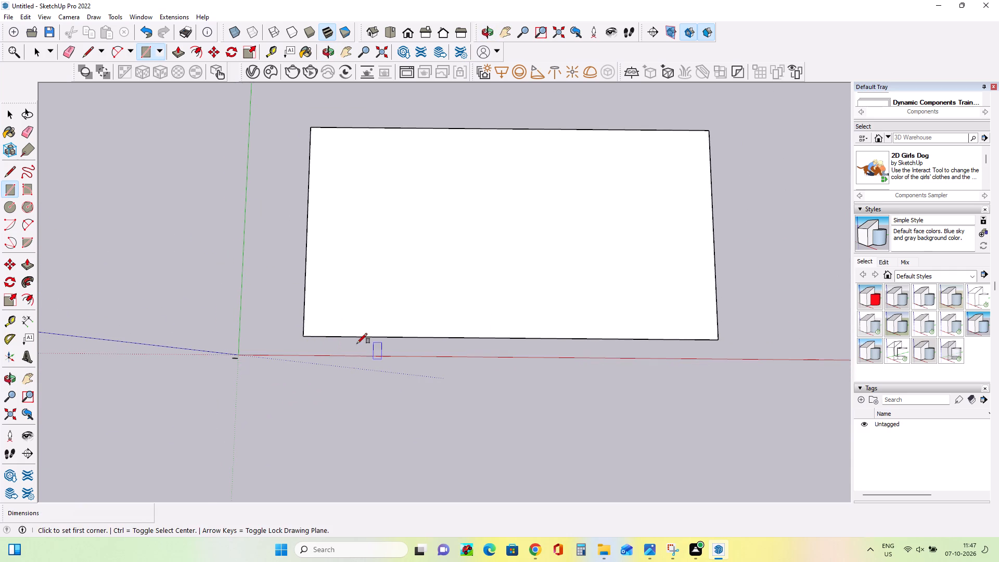
{"action": "left_click", "coordinate": [406, 33]}
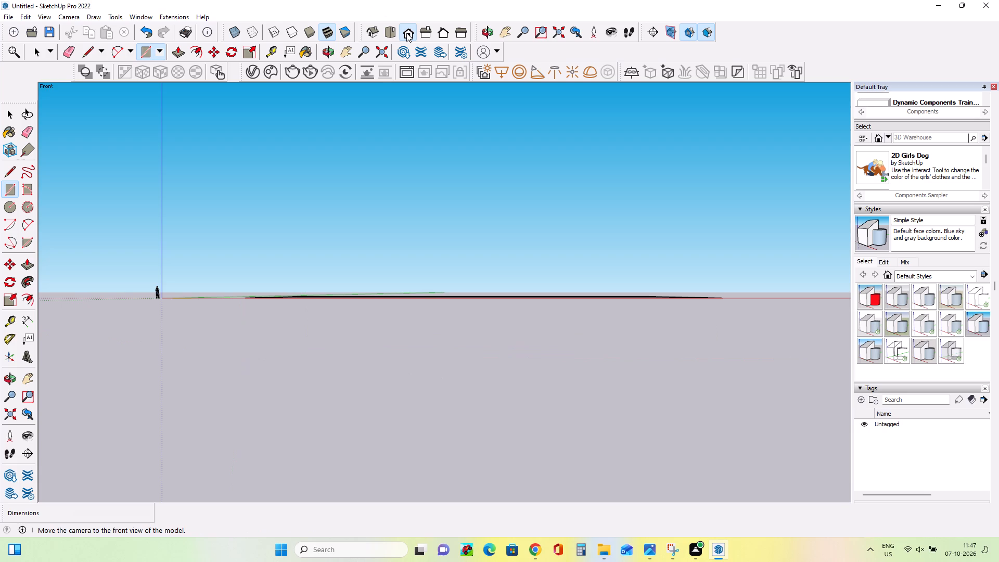
{"action": "middle_click_drag", "start_coordinate": [466, 217], "coordinate": [486, 461]}
{"action": "middle_click_drag", "start_coordinate": [392, 200], "coordinate": [405, 276]}
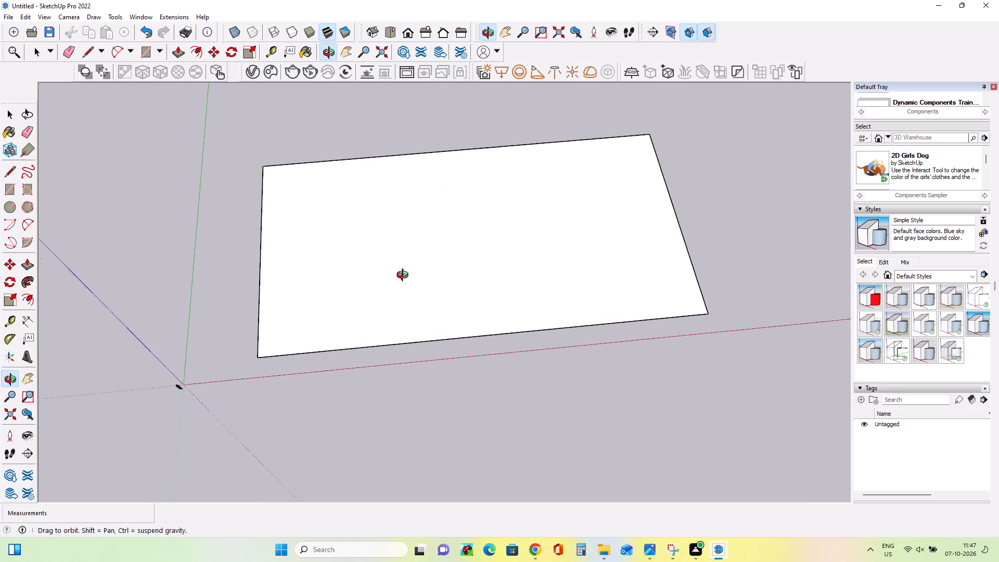
{"action": "middle_click_drag", "start_coordinate": [405, 276], "coordinate": [351, 248]}
{"action": "left_click", "coordinate": [409, 32]}
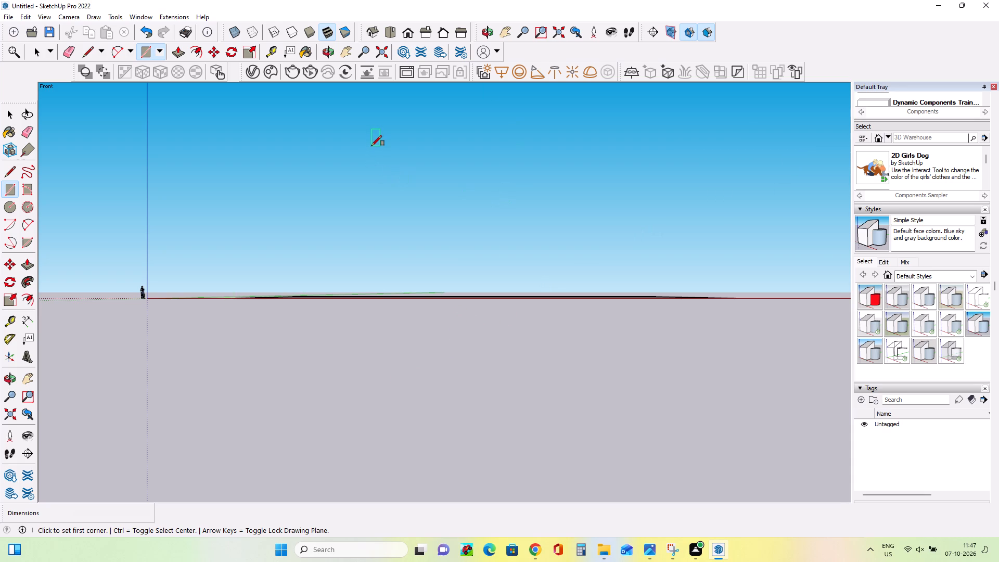
{"action": "middle_click_drag", "start_coordinate": [534, 313], "coordinate": [543, 372]}
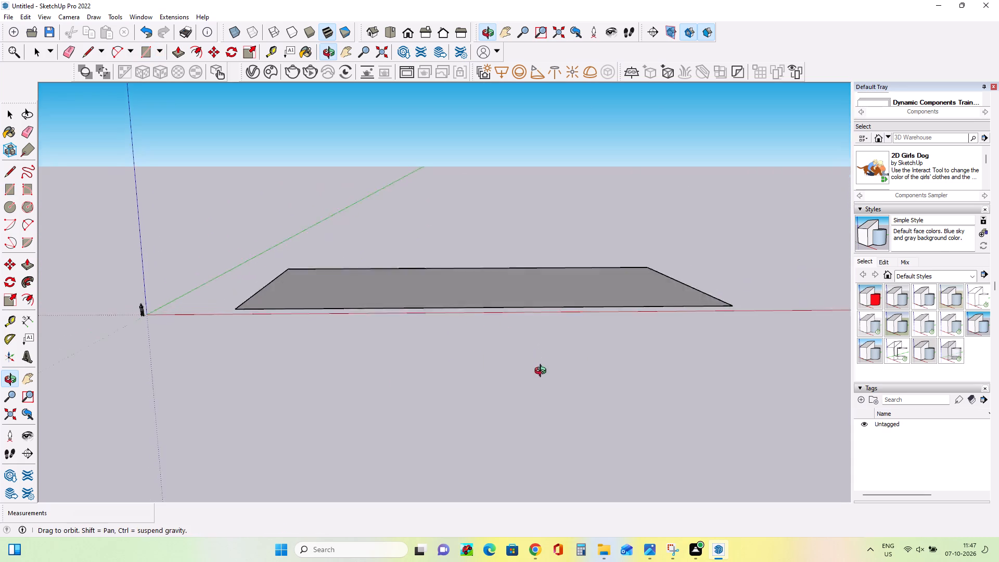
{"action": "middle_click_drag", "start_coordinate": [543, 372], "coordinate": [545, 437]}
{"action": "scroll", "coordinate": [541, 402], "scroll_direction": "down", "scroll_amount": 1}
{"action": "middle_click_drag", "start_coordinate": [428, 295], "coordinate": [422, 419]}
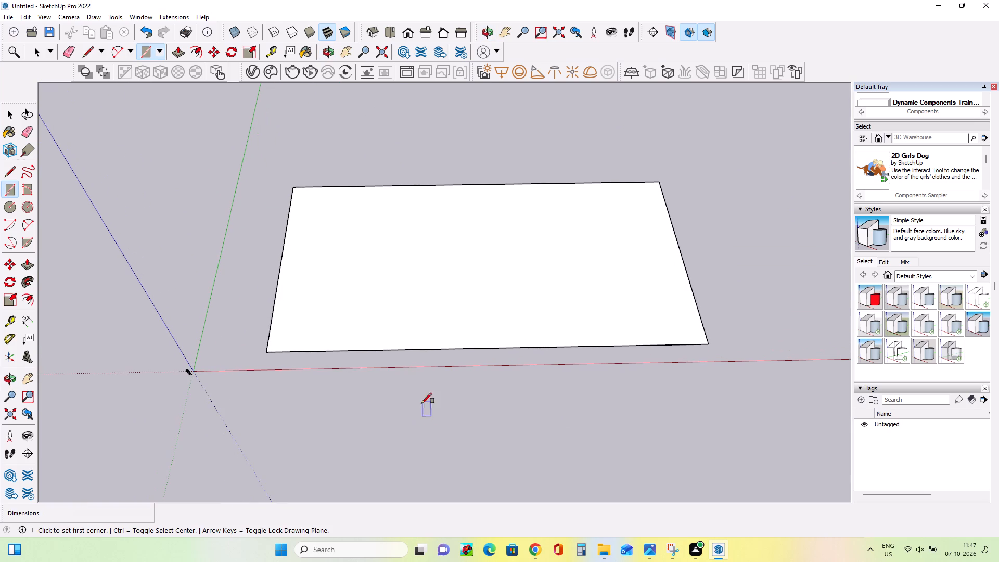
{"action": "scroll", "coordinate": [501, 246], "scroll_direction": "up", "scroll_amount": 1}
{"action": "middle_click_drag", "start_coordinate": [506, 283], "coordinate": [510, 435]}
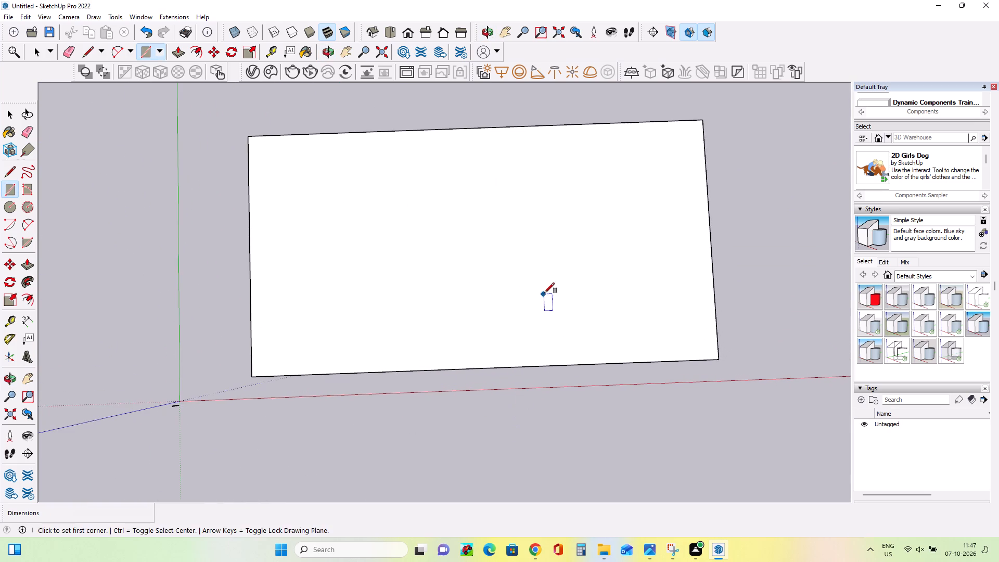
{"action": "middle_click_drag", "start_coordinate": [549, 316], "coordinate": [555, 364]}
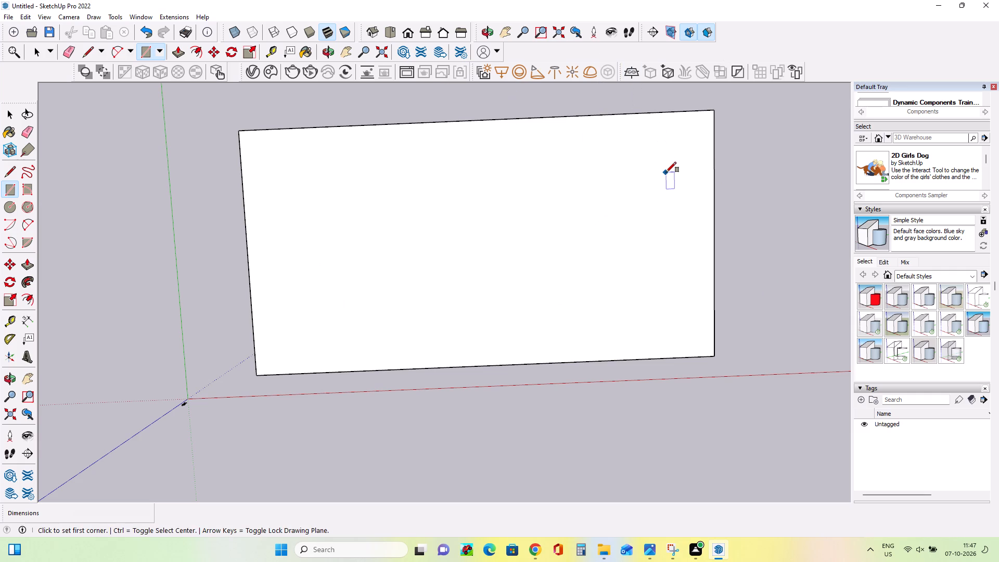
{"action": "scroll", "coordinate": [709, 166], "scroll_direction": "down", "scroll_amount": 4}
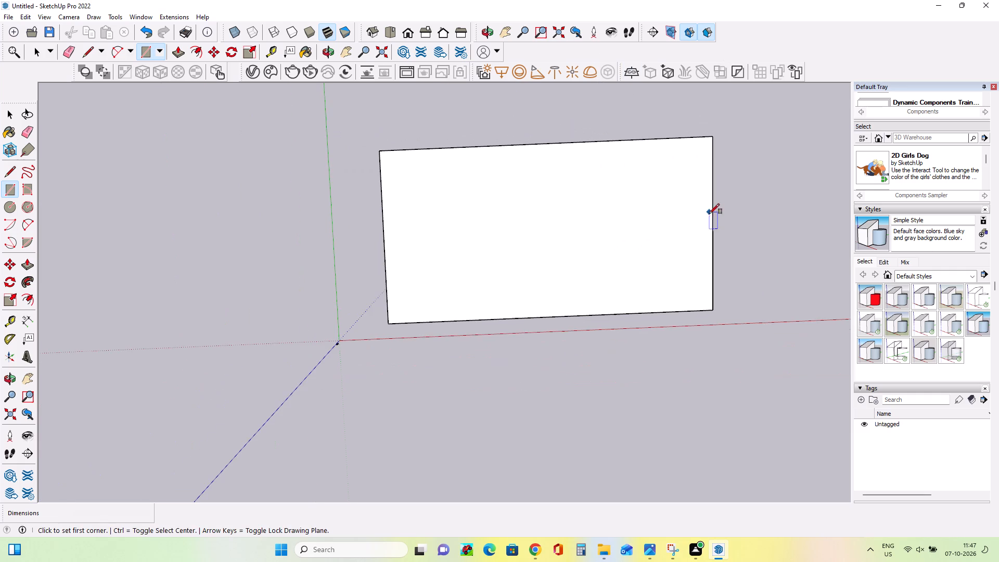
{"action": "middle_click_drag", "start_coordinate": [661, 289], "coordinate": [603, 181]}
{"action": "middle_click_drag", "start_coordinate": [620, 334], "coordinate": [506, 291]}
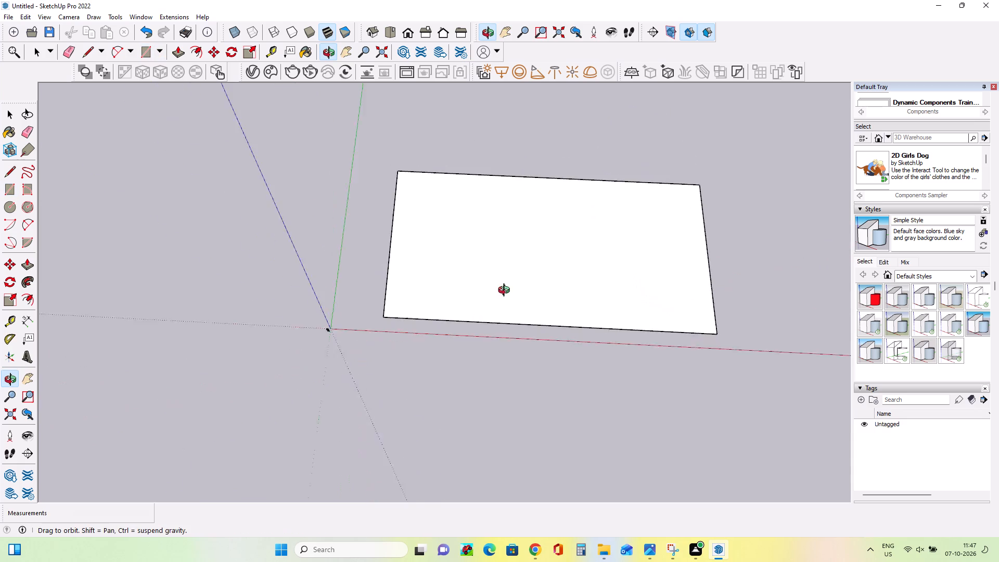
{"action": "middle_click_drag", "start_coordinate": [506, 291], "coordinate": [565, 415]}
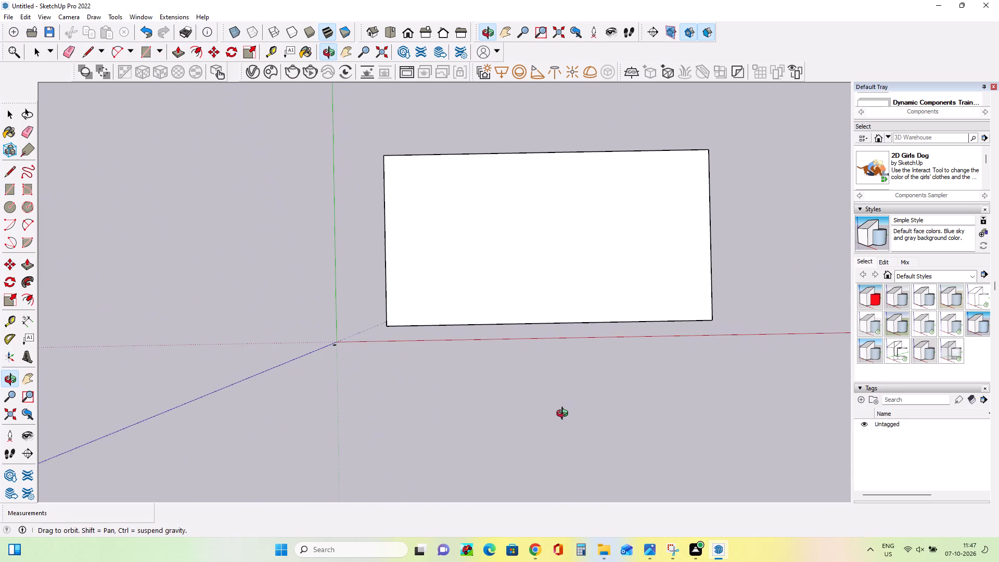
{"action": "middle_click_drag", "start_coordinate": [565, 415], "coordinate": [564, 415]}
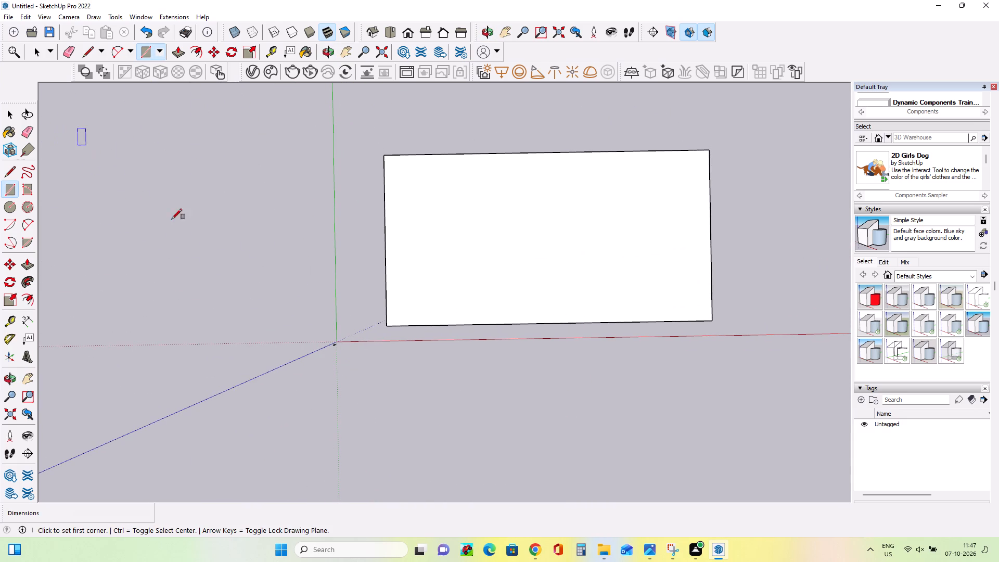
{"action": "middle_click_drag", "start_coordinate": [485, 391], "coordinate": [477, 142]}
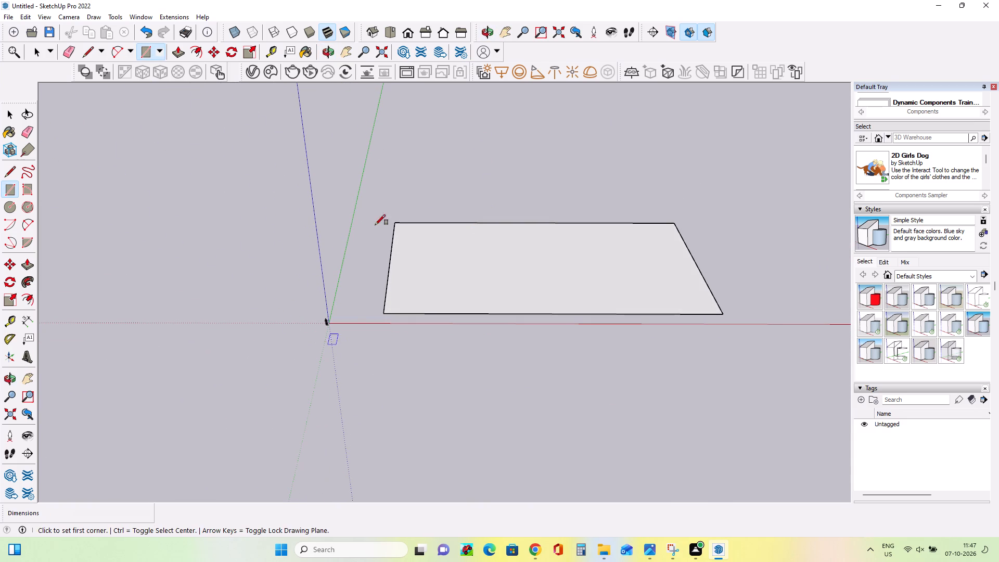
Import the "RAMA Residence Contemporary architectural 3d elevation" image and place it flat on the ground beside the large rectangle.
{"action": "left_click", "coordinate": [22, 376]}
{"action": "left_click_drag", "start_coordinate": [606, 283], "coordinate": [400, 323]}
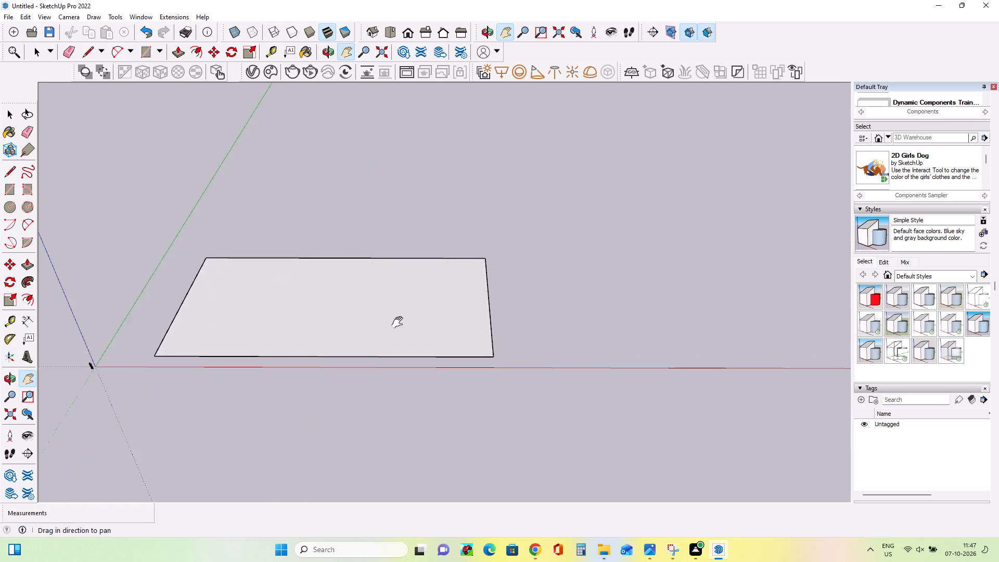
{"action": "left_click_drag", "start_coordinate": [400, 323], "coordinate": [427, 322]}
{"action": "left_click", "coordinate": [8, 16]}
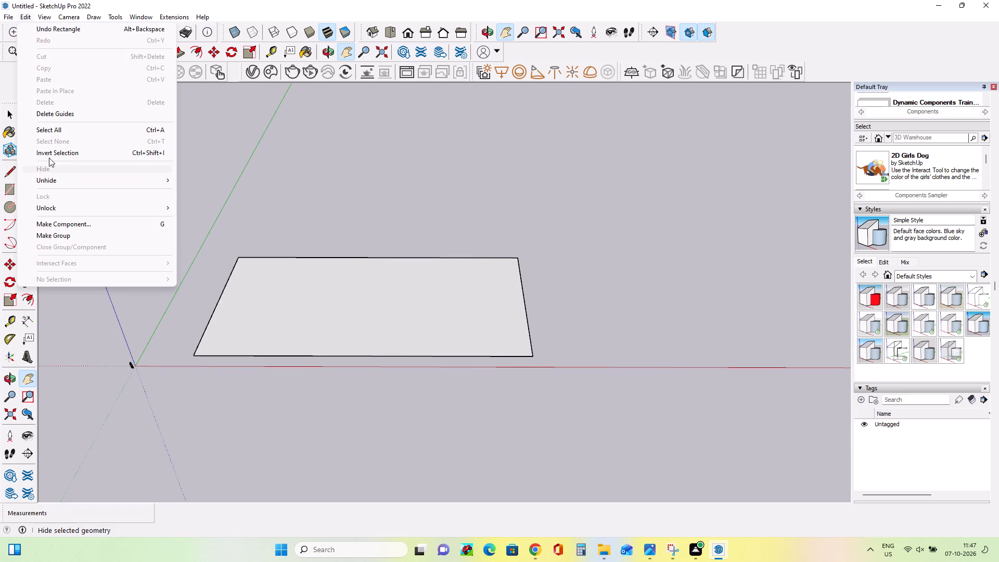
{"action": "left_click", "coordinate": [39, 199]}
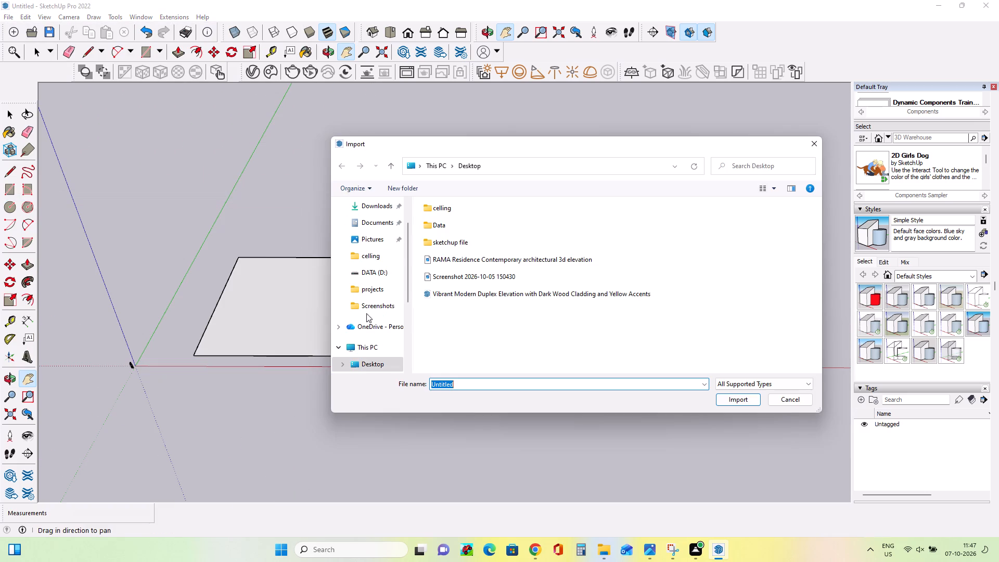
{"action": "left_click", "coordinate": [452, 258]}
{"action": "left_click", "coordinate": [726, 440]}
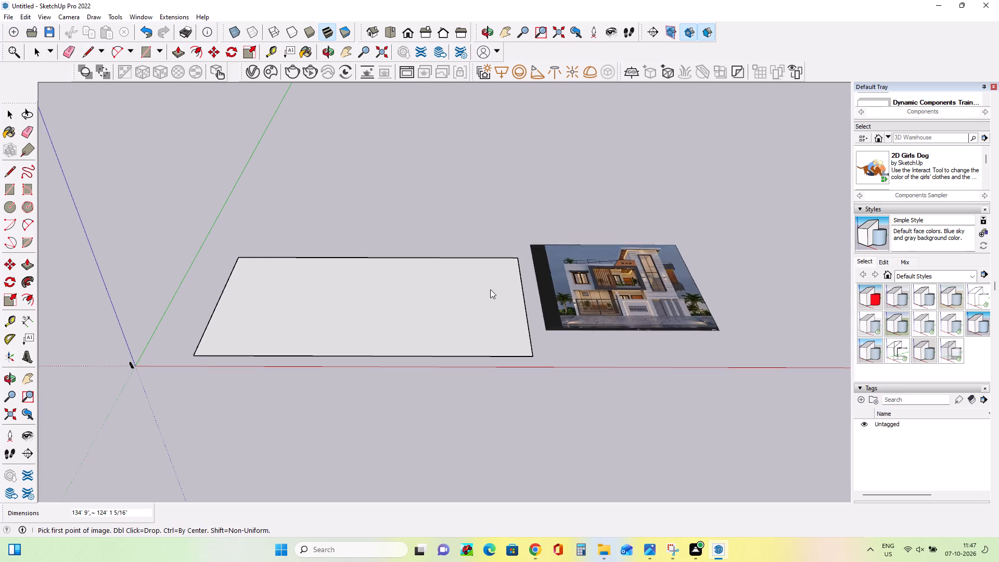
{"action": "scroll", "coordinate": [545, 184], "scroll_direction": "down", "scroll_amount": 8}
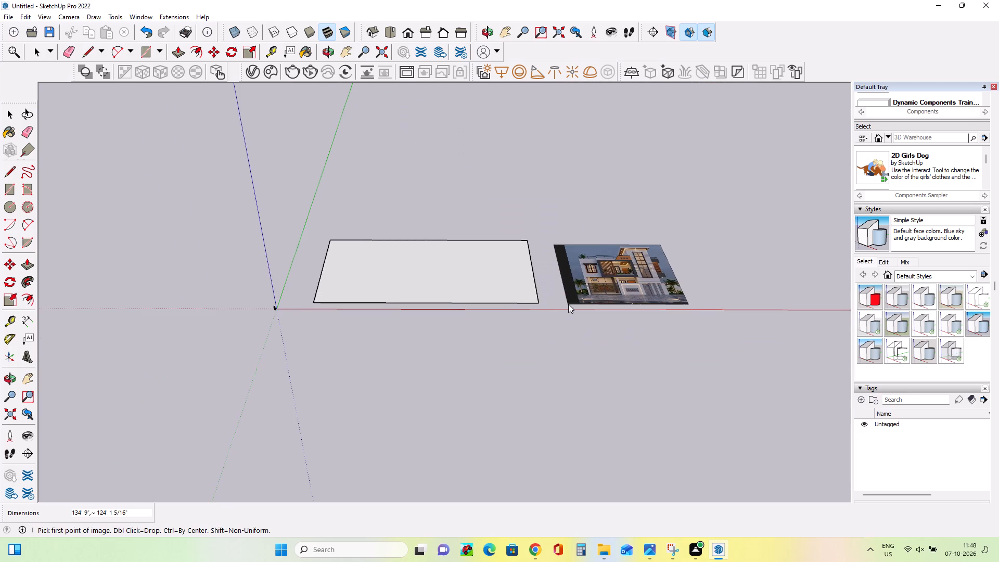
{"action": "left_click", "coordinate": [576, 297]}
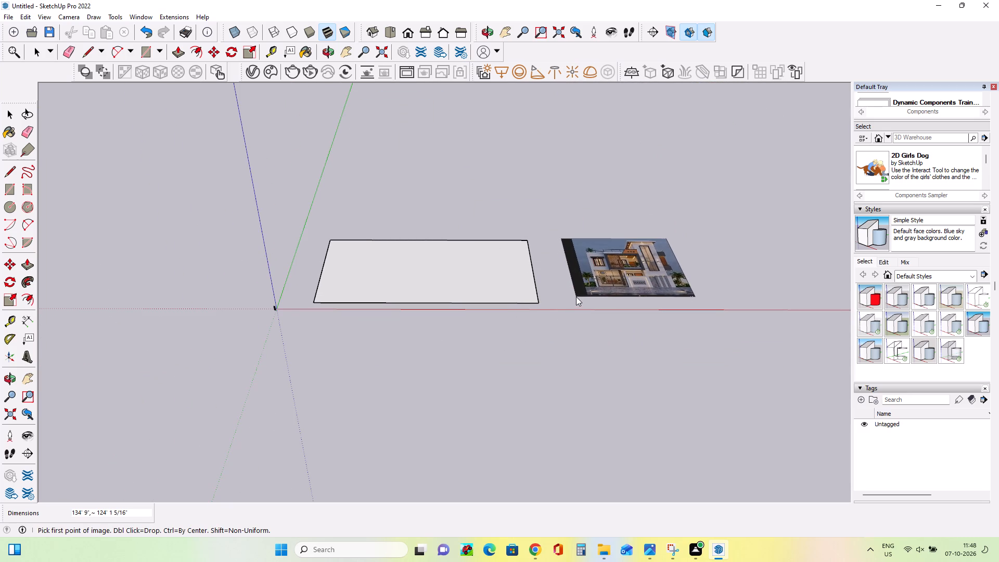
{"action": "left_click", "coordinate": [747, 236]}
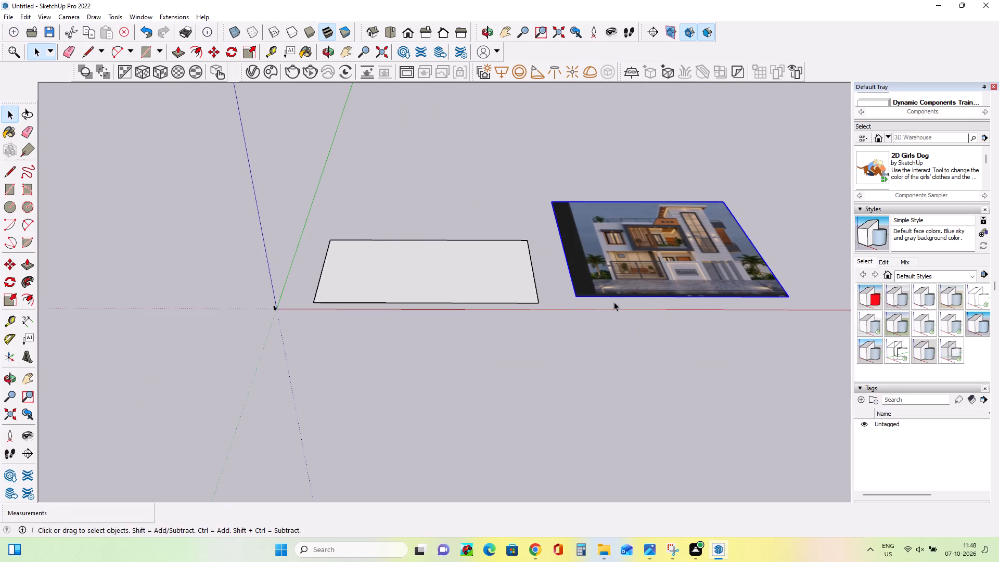
Examine the elevation image beside the large ground rectangle from above and from several angles.
{"action": "middle_click_drag", "start_coordinate": [616, 305], "coordinate": [619, 558]}
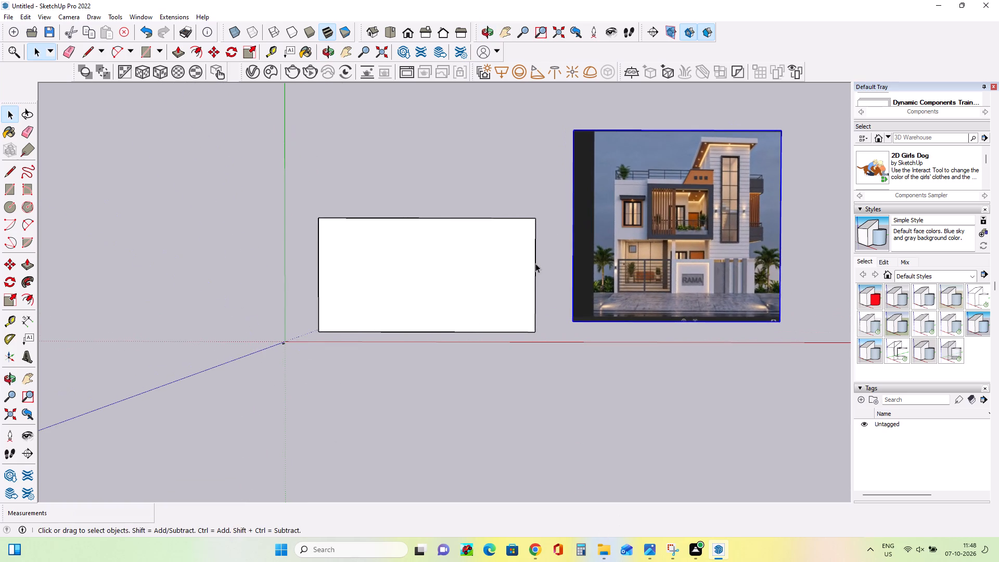
{"action": "left_click", "coordinate": [426, 32]}
{"action": "middle_click_drag", "start_coordinate": [442, 209], "coordinate": [442, 275]}
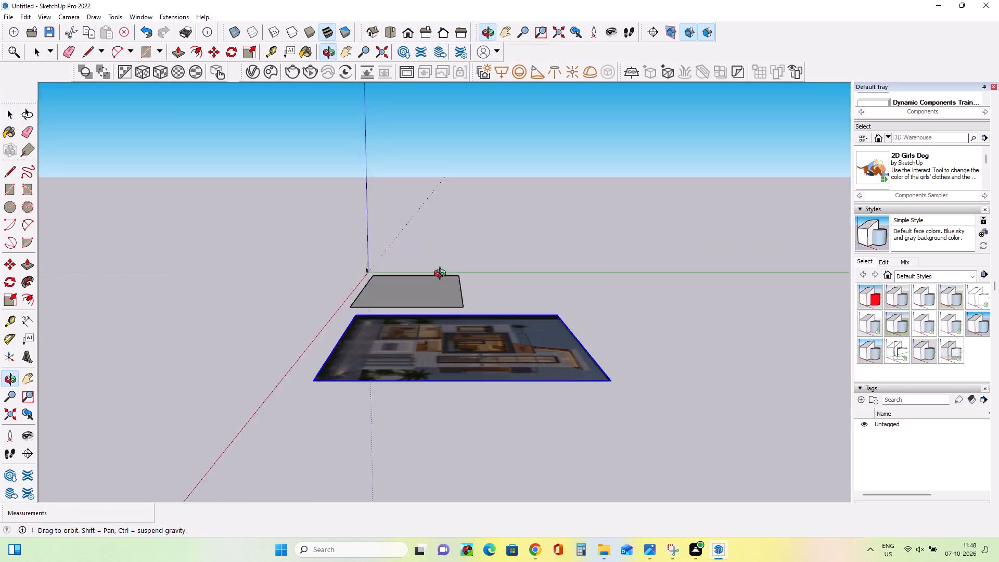
{"action": "middle_click_drag", "start_coordinate": [442, 275], "coordinate": [429, 354]}
{"action": "middle_click_drag", "start_coordinate": [429, 354], "coordinate": [671, 375]}
{"action": "middle_click_drag", "start_coordinate": [312, 225], "coordinate": [560, 393]}
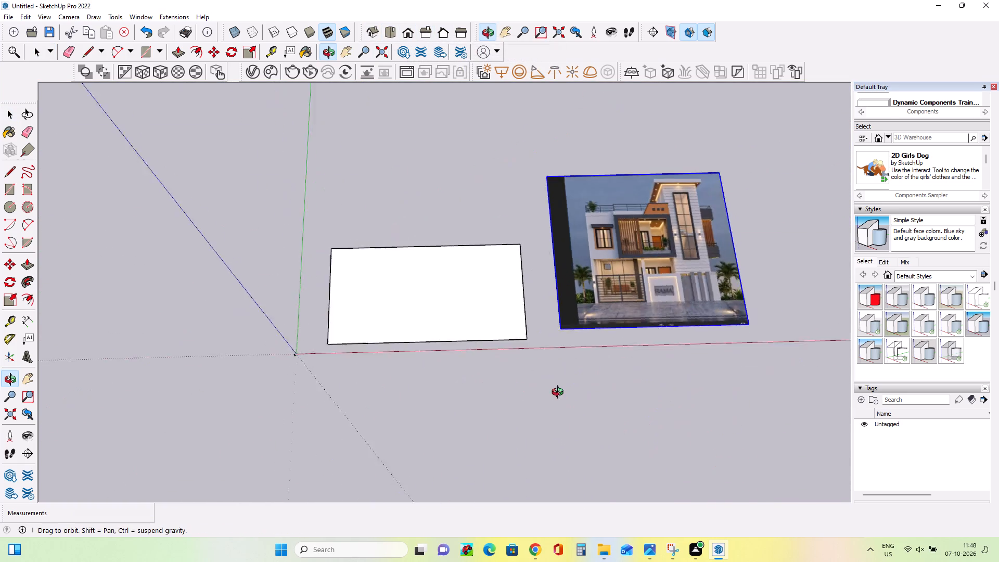
{"action": "middle_click_drag", "start_coordinate": [560, 393], "coordinate": [474, 360]}
{"action": "middle_click_drag", "start_coordinate": [404, 281], "coordinate": [446, 274]}
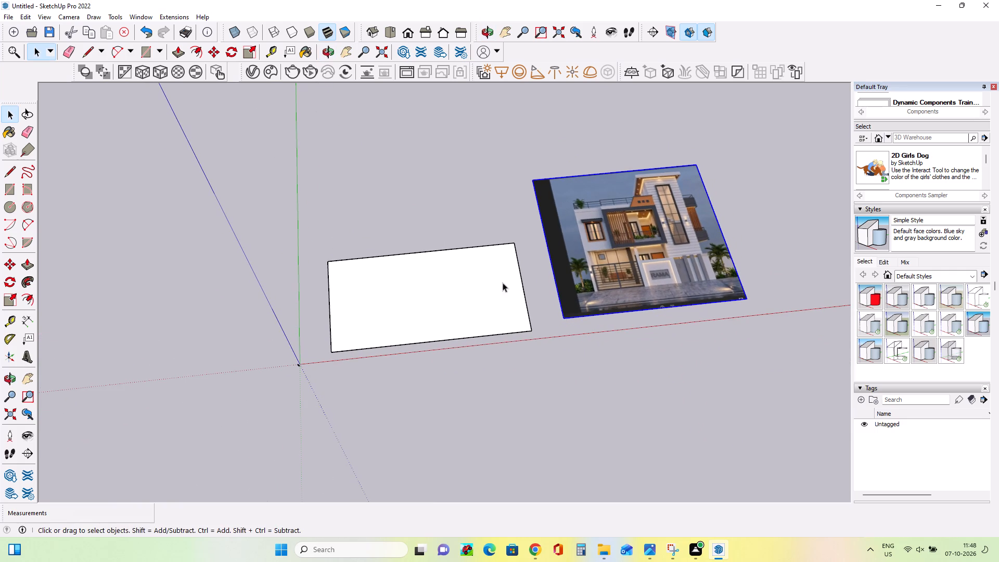
Start a new model, discarding the current one without saving.
{"action": "left_click", "coordinate": [7, 14]}
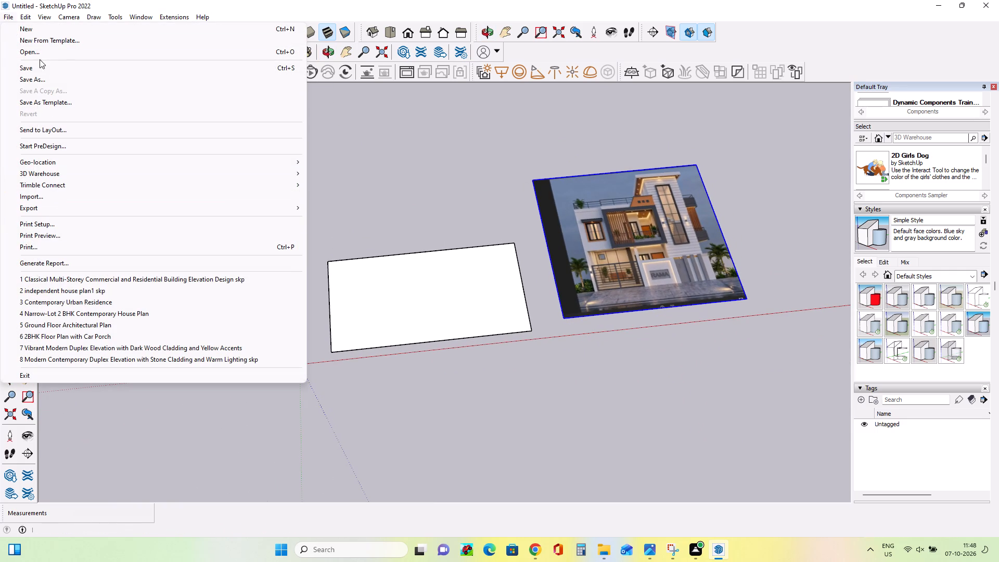
{"action": "left_click", "coordinate": [43, 25]}
{"action": "left_click", "coordinate": [504, 295]}
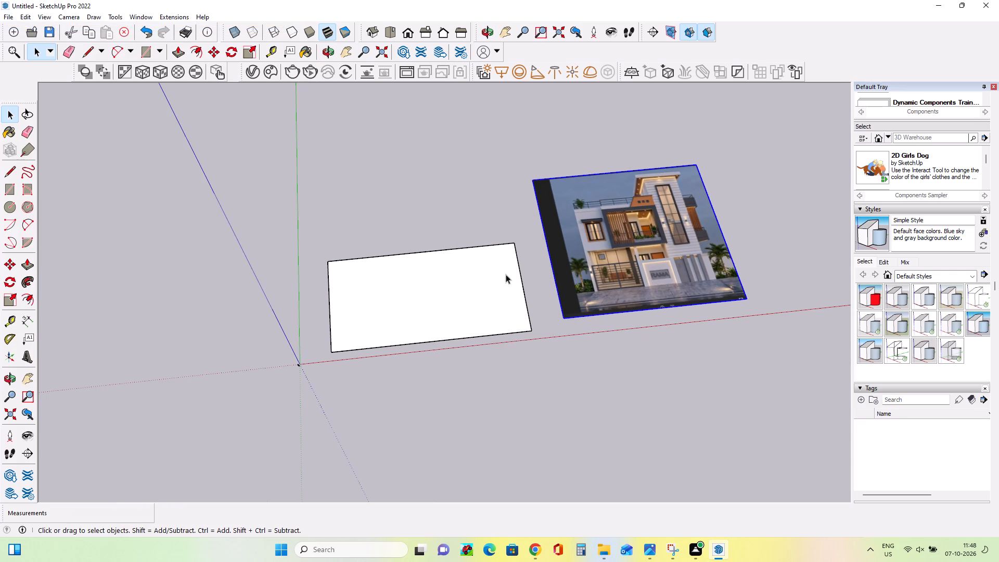
Draw a rectangle of about 29' 4" by 19' 3" on the ground behind the red axis, beside the green axis.
{"action": "middle_click_drag", "start_coordinate": [282, 296], "coordinate": [442, 335]}
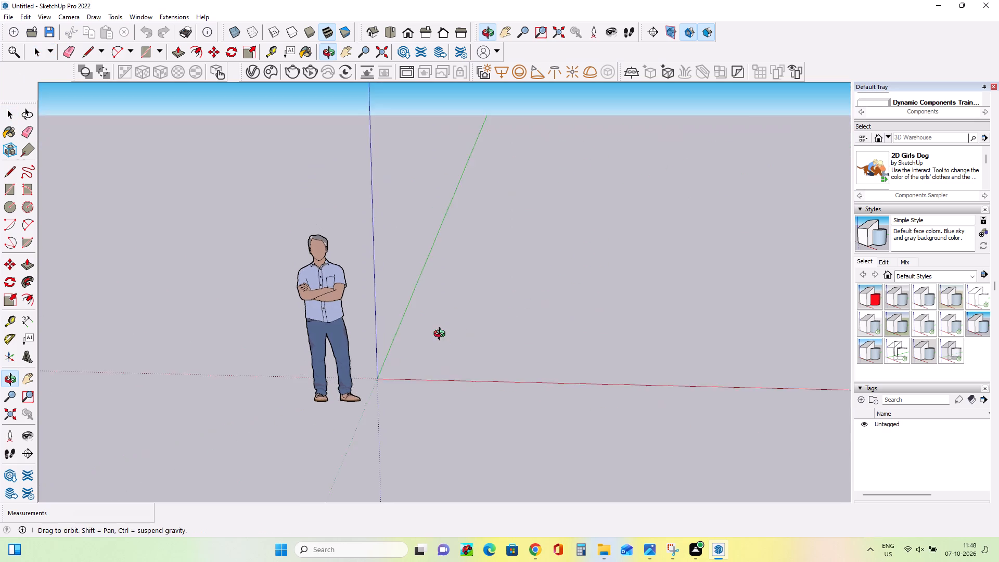
{"action": "middle_click_drag", "start_coordinate": [442, 335], "coordinate": [515, 322]}
{"action": "left_click", "coordinate": [28, 376]}
{"action": "left_click_drag", "start_coordinate": [434, 388], "coordinate": [326, 403]}
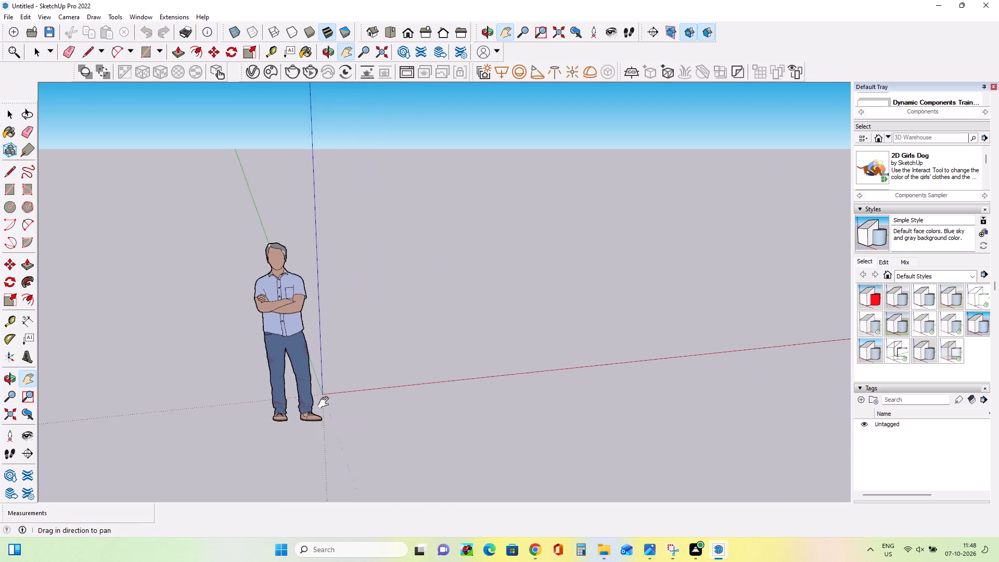
{"action": "left_click_drag", "start_coordinate": [326, 403], "coordinate": [177, 433]}
{"action": "middle_click_drag", "start_coordinate": [645, 385], "coordinate": [604, 395]}
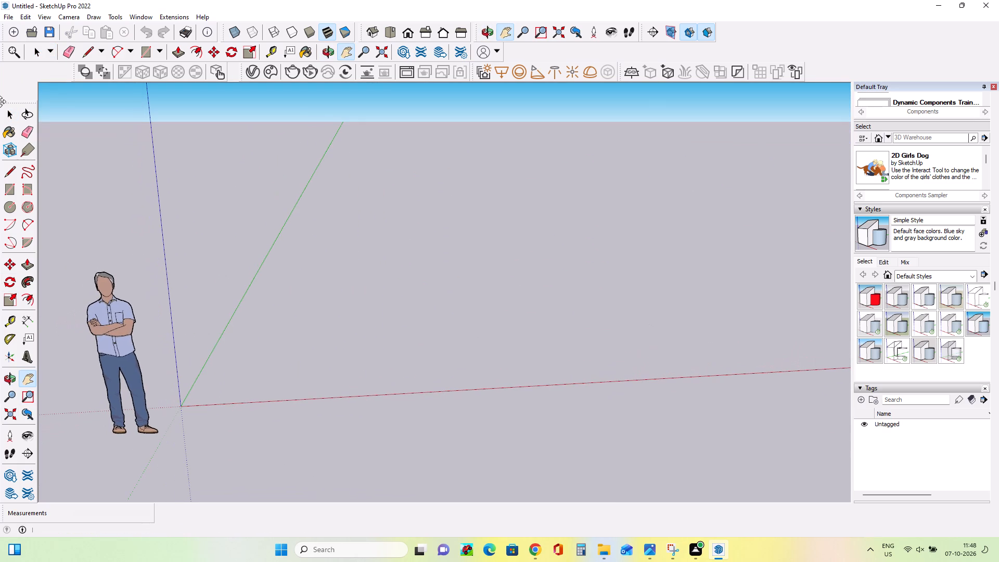
{"action": "left_click", "coordinate": [6, 187]}
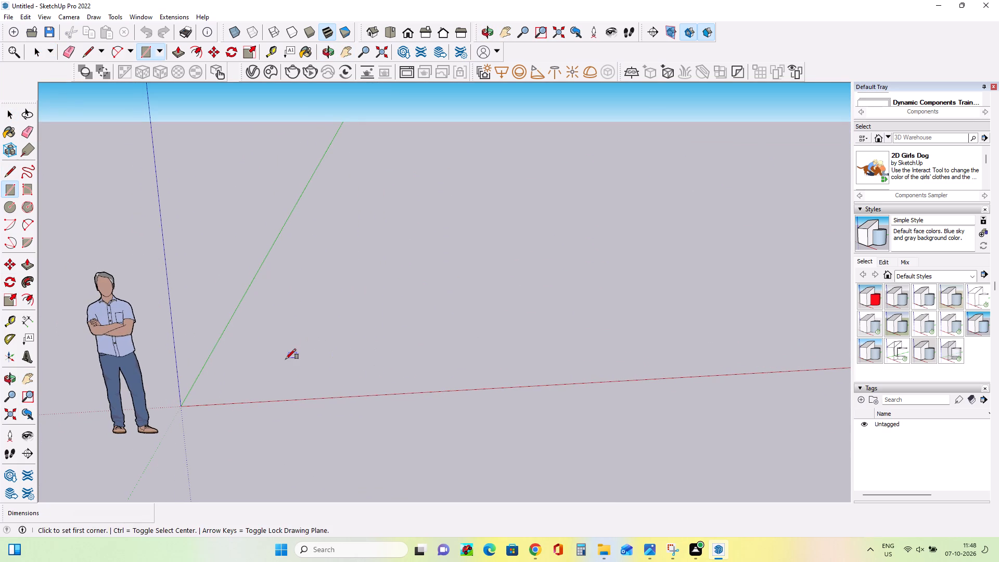
{"action": "left_click", "coordinate": [296, 269]}
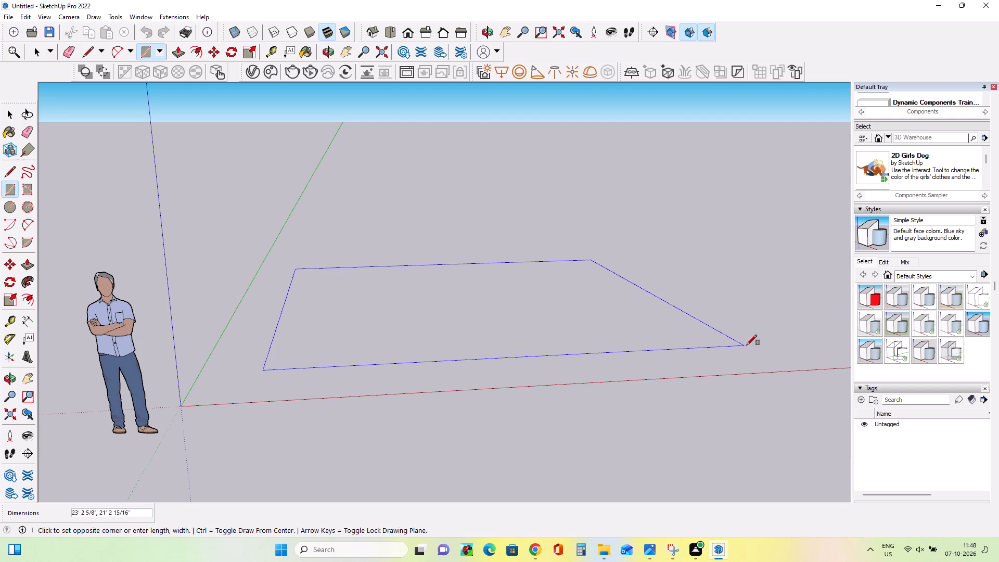
{"action": "left_click", "coordinate": [829, 328]}
Import the "RAMA Residence Contemporary architectural 3d elevation" image and place it flat beside the ground rectangle, about 29' high.
{"action": "scroll", "coordinate": [386, 398], "scroll_direction": "down", "scroll_amount": 10}
{"action": "middle_click_drag", "start_coordinate": [586, 388], "coordinate": [530, 421]}
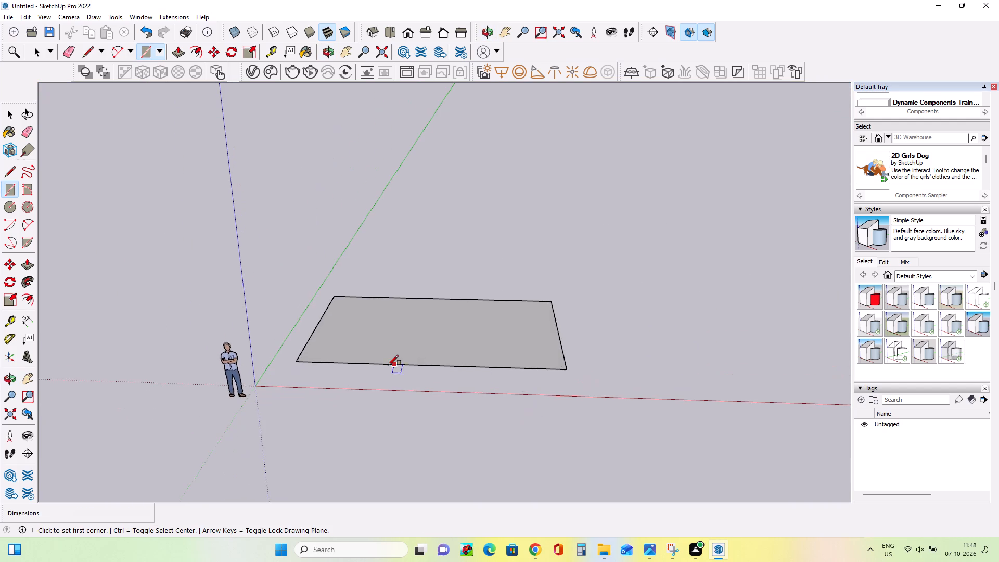
{"action": "scroll", "coordinate": [388, 365], "scroll_direction": "up", "scroll_amount": 4}
{"action": "middle_click_drag", "start_coordinate": [400, 373], "coordinate": [417, 400]}
{"action": "scroll", "coordinate": [417, 363], "scroll_direction": "up", "scroll_amount": 2}
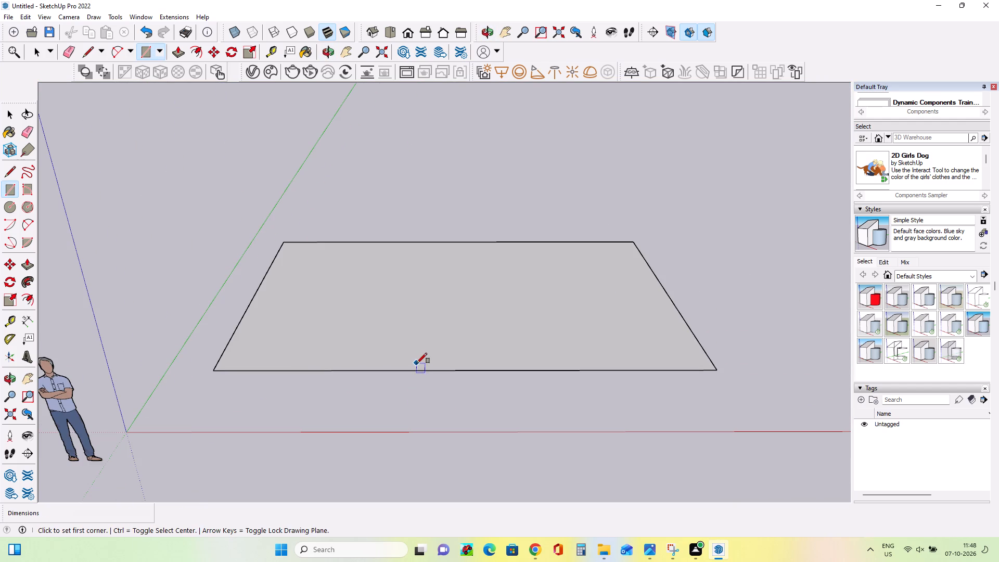
{"action": "left_click", "coordinate": [5, 16]}
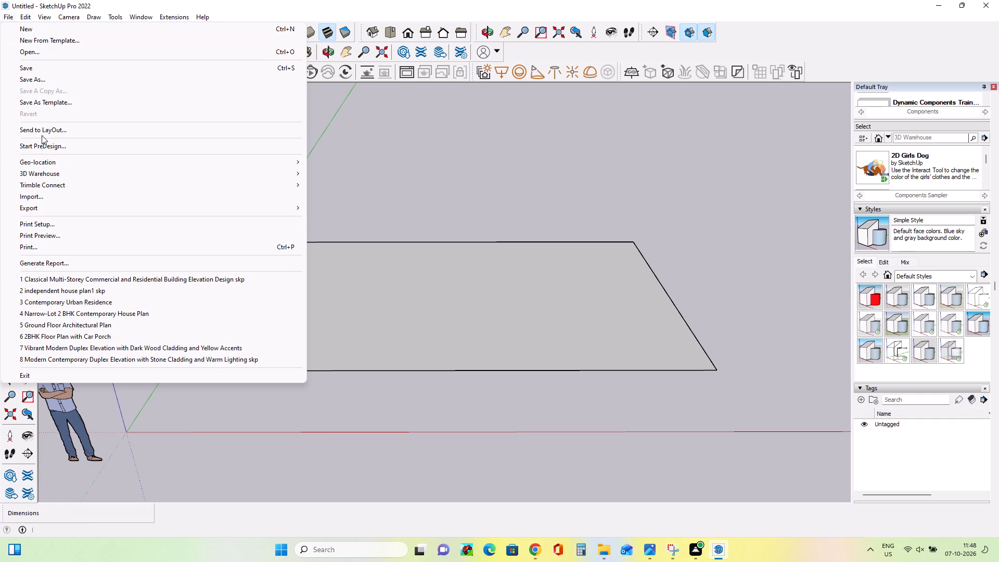
{"action": "left_click", "coordinate": [47, 194]}
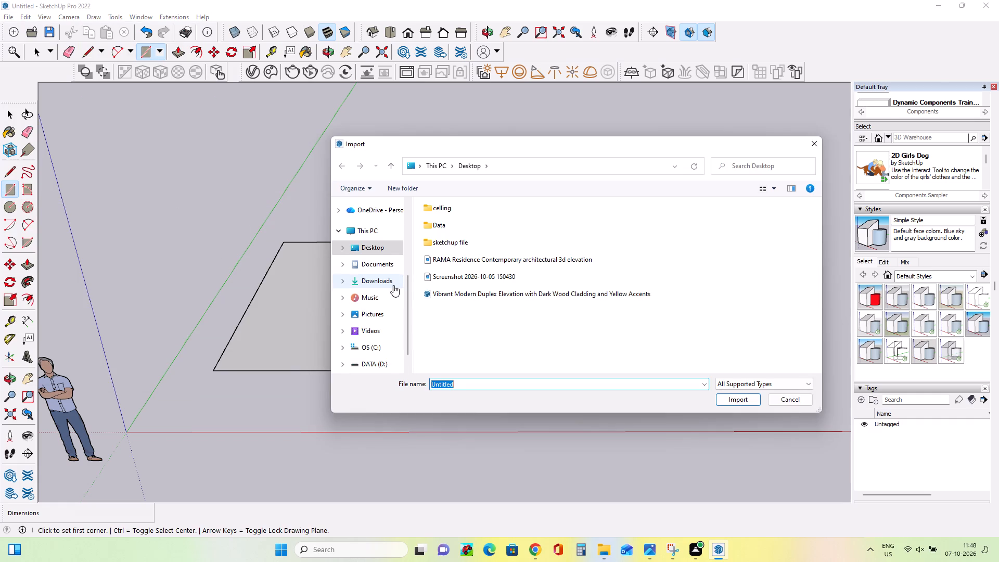
{"action": "left_click", "coordinate": [474, 262]}
{"action": "left_click", "coordinate": [728, 432]}
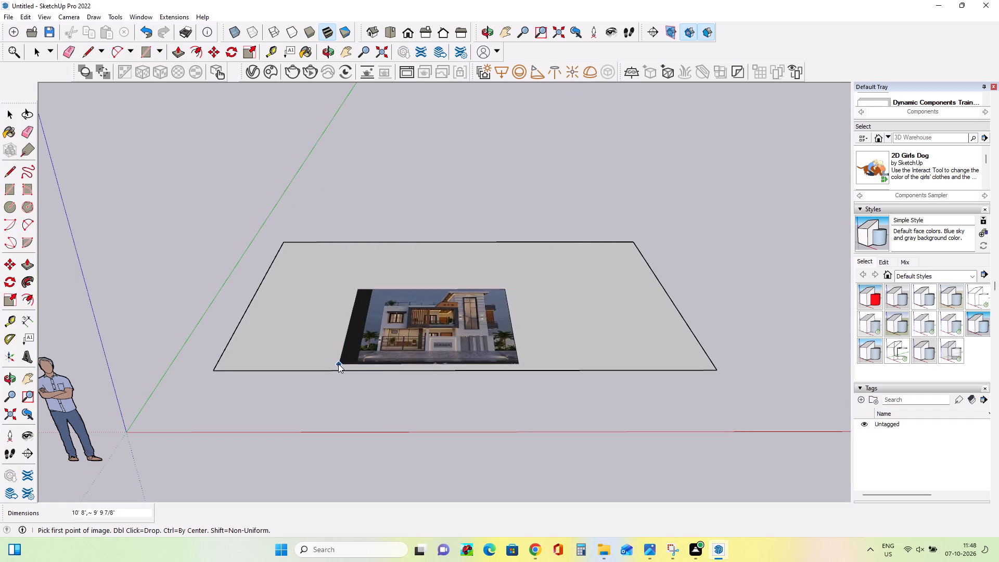
{"action": "scroll", "coordinate": [338, 364], "scroll_direction": "down", "scroll_amount": 8}
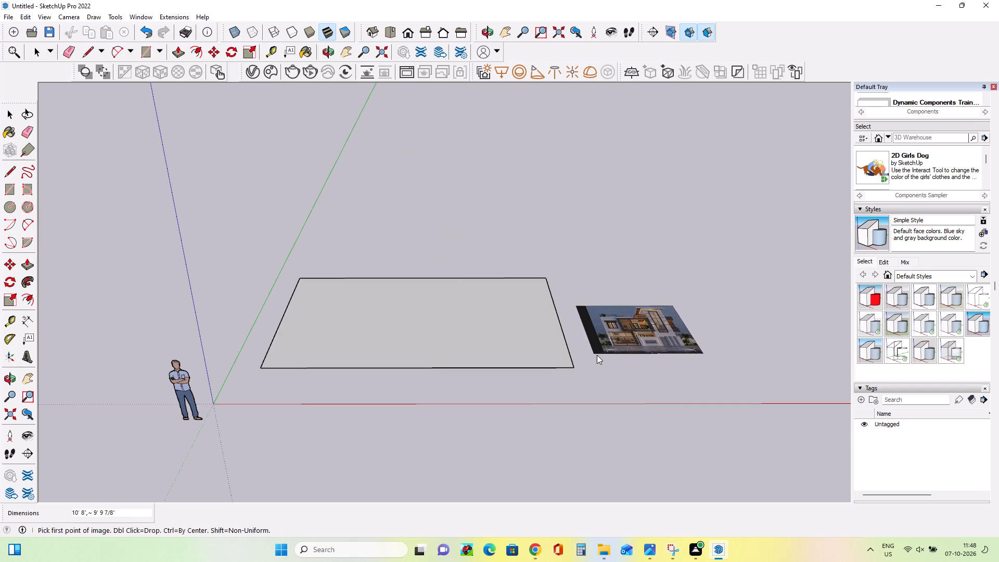
{"action": "left_click", "coordinate": [632, 356]}
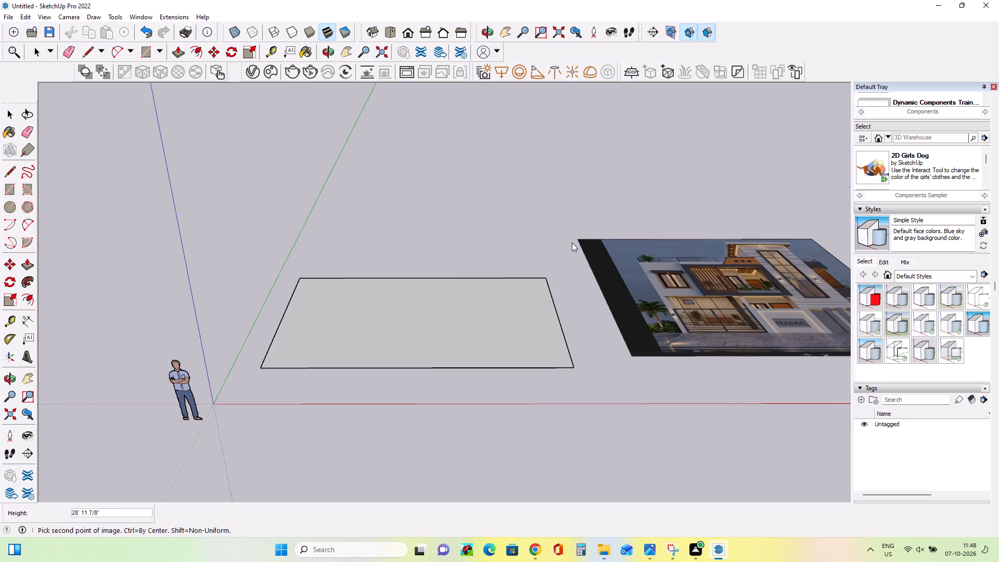
{"action": "left_click", "coordinate": [572, 242]}
Draw a full-width strip of about 29' 4" by 5' 7" along the ground rectangle's front edge, nearest the red axis.
{"action": "middle_click_drag", "start_coordinate": [340, 366], "coordinate": [324, 440]}
{"action": "scroll", "coordinate": [324, 439], "scroll_direction": "down", "scroll_amount": 7}
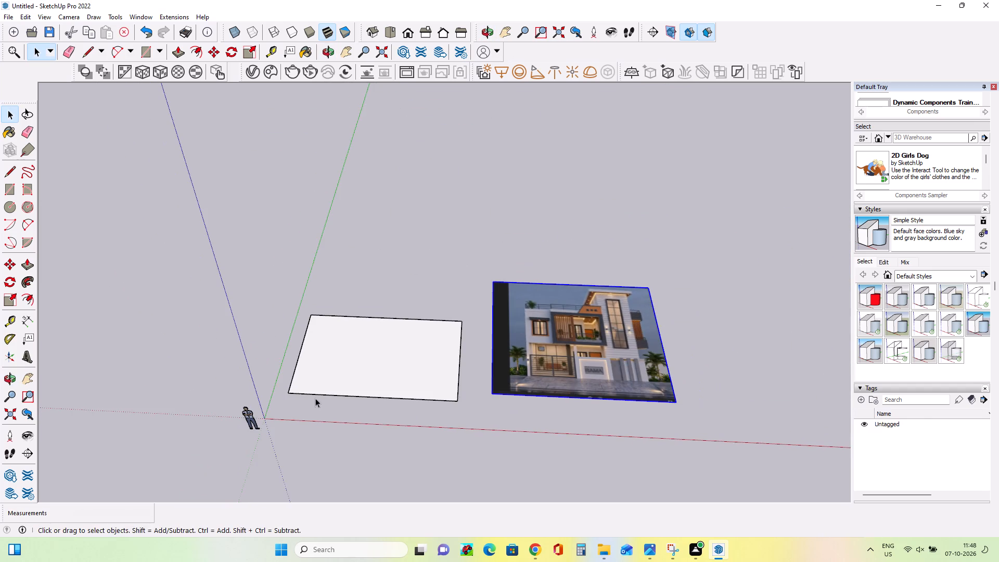
{"action": "middle_click_drag", "start_coordinate": [340, 400], "coordinate": [359, 451]}
{"action": "scroll", "coordinate": [453, 351], "scroll_direction": "up", "scroll_amount": 4}
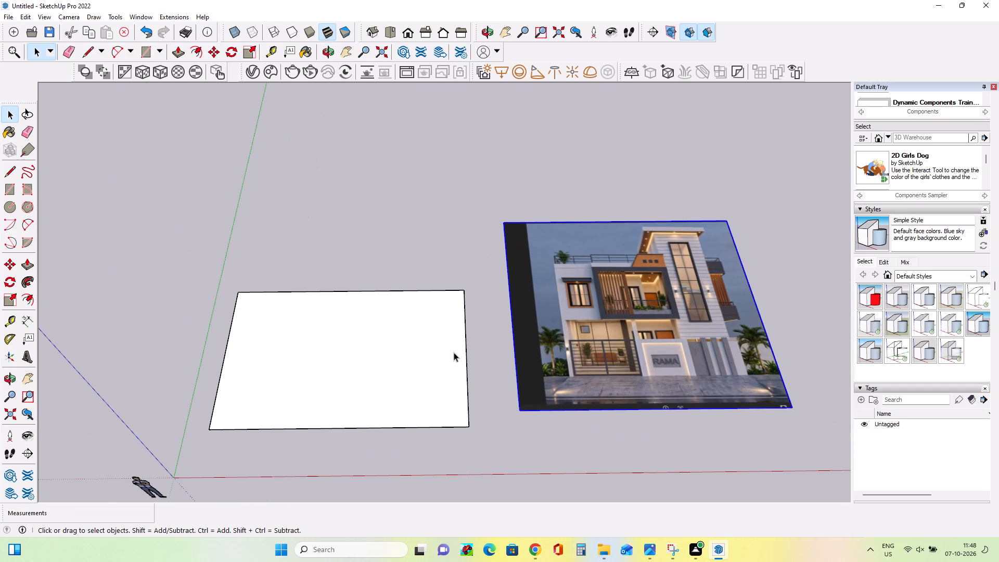
{"action": "scroll", "coordinate": [453, 358], "scroll_direction": "up", "scroll_amount": 1}
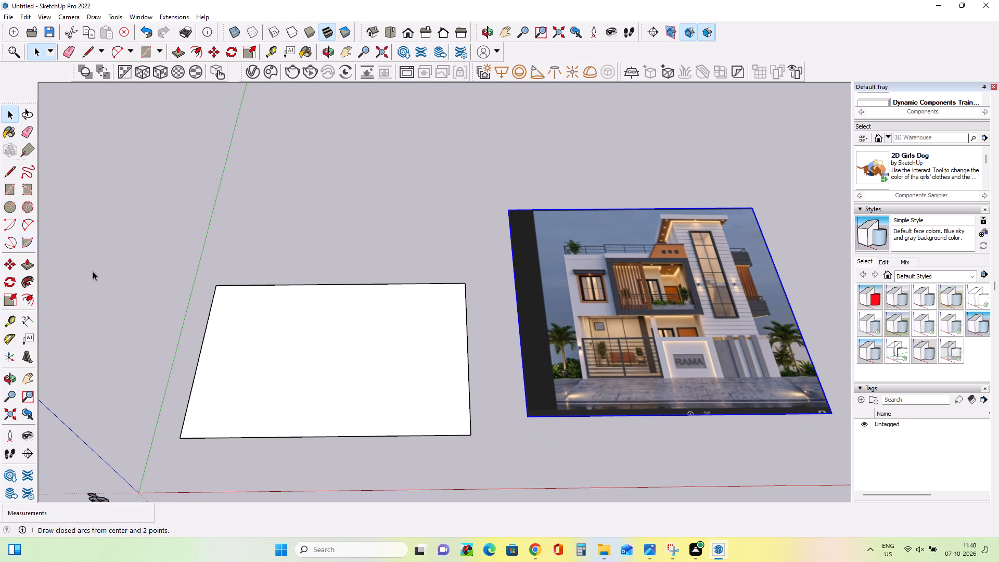
{"action": "left_click", "coordinate": [7, 189]}
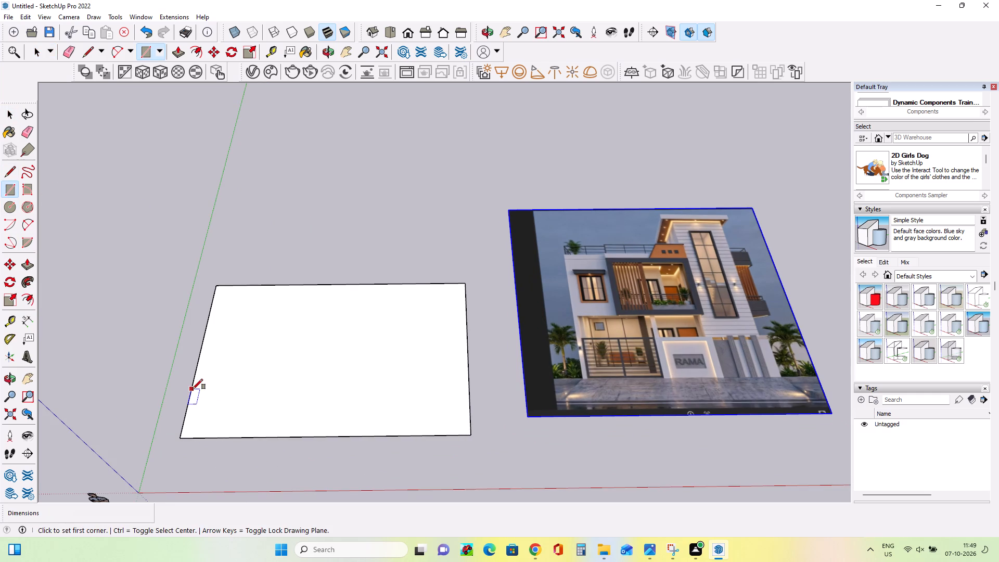
{"action": "left_click", "coordinate": [193, 389]}
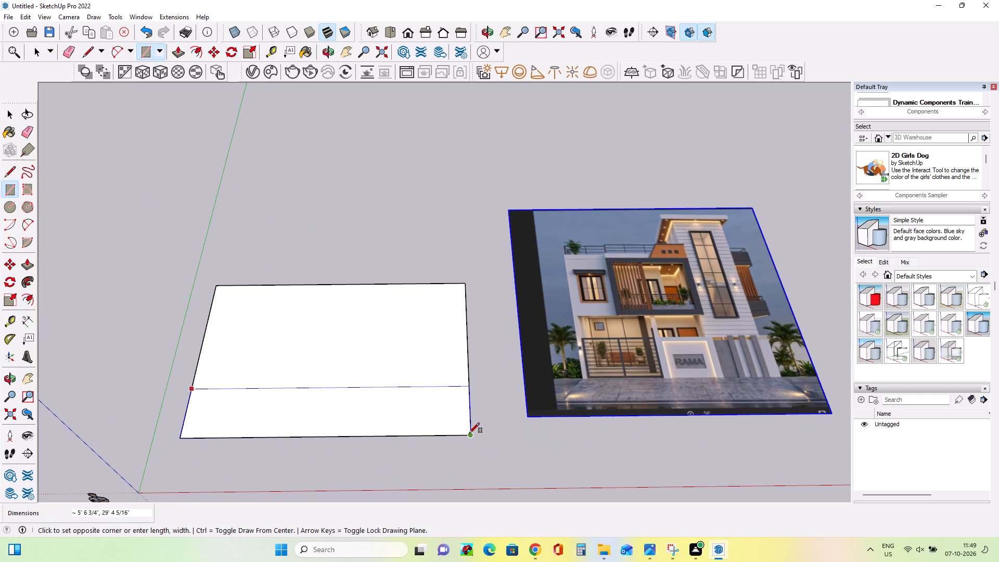
{"action": "left_click", "coordinate": [469, 433]}
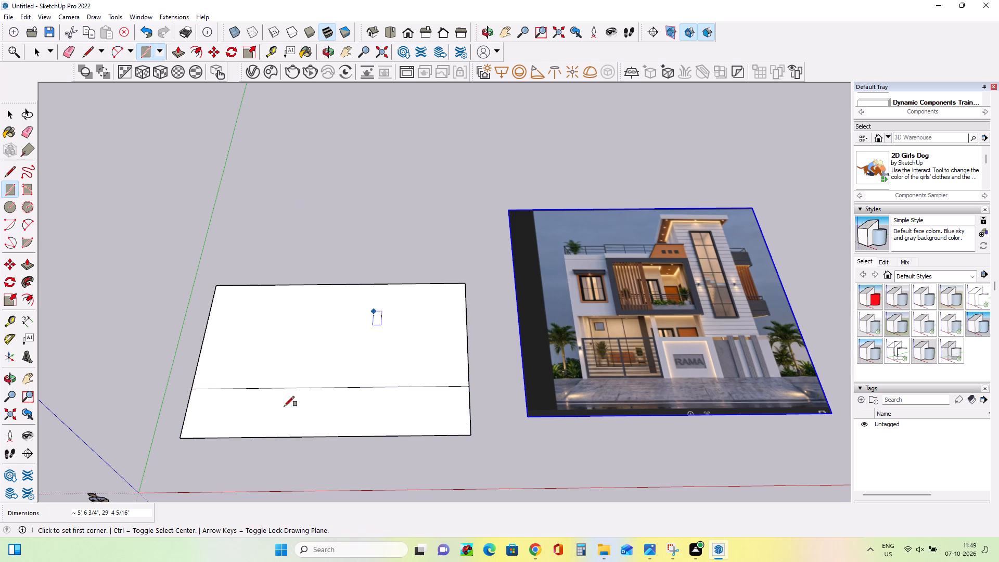
Draw a rectangle of about 17' 9" by 1' 2" behind the front strip, ending at the ground rectangle's side edge nearest the image.
{"action": "left_click", "coordinate": [302, 387]}
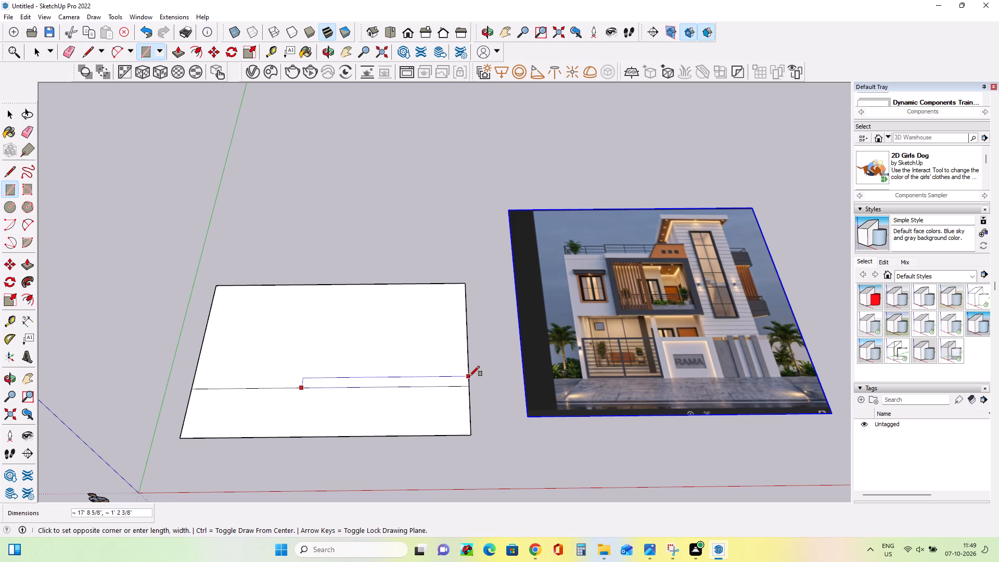
{"action": "left_click", "coordinate": [469, 376]}
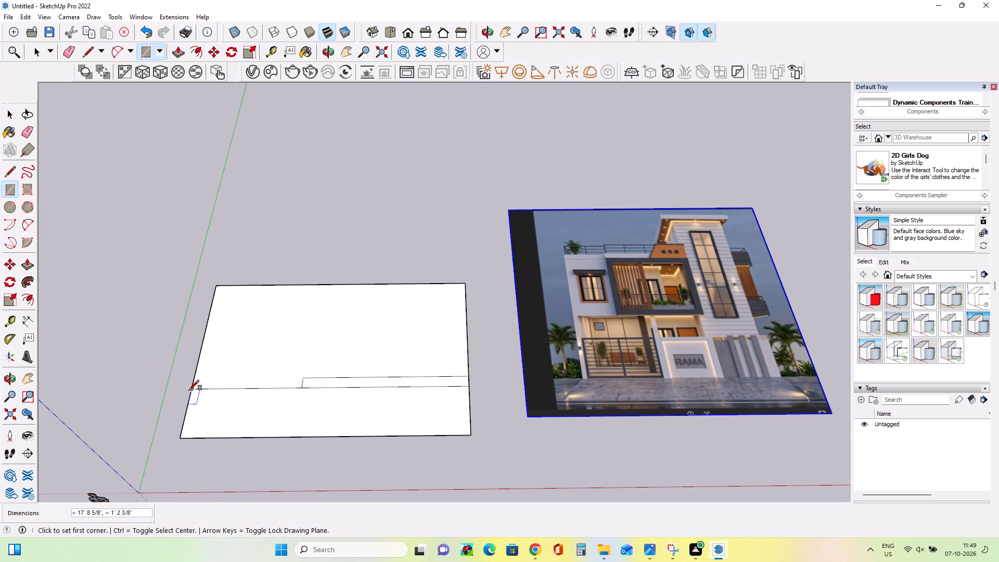
Draw a small rectangle behind the front strip, starting where the strip meets the ground rectangle's side edge nearest the green axis.
{"action": "left_click", "coordinate": [190, 388]}
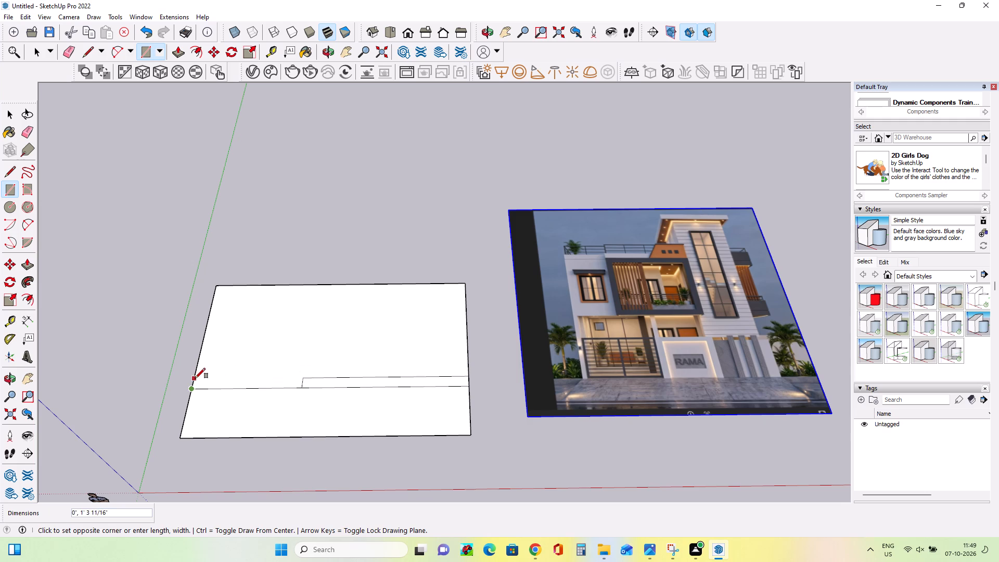
{"action": "left_click", "coordinate": [195, 378]}
{"action": "left_click", "coordinate": [195, 379]}
{"action": "scroll", "coordinate": [201, 386], "scroll_direction": "up", "scroll_amount": 5}
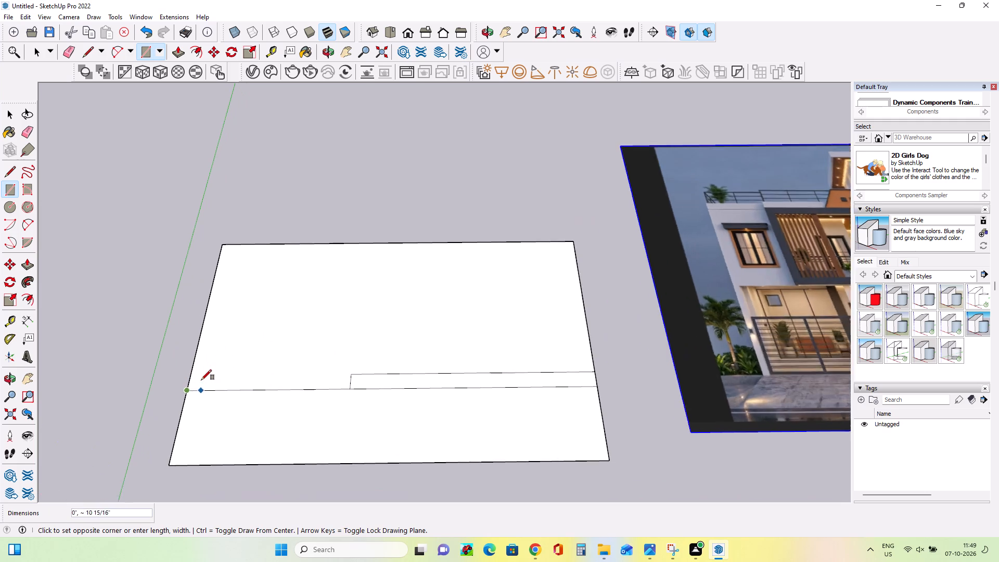
{"action": "scroll", "coordinate": [201, 380], "scroll_direction": "up", "scroll_amount": 2}
{"action": "left_click", "coordinate": [204, 377]}
{"action": "scroll", "coordinate": [222, 407], "scroll_direction": "down", "scroll_amount": 3}
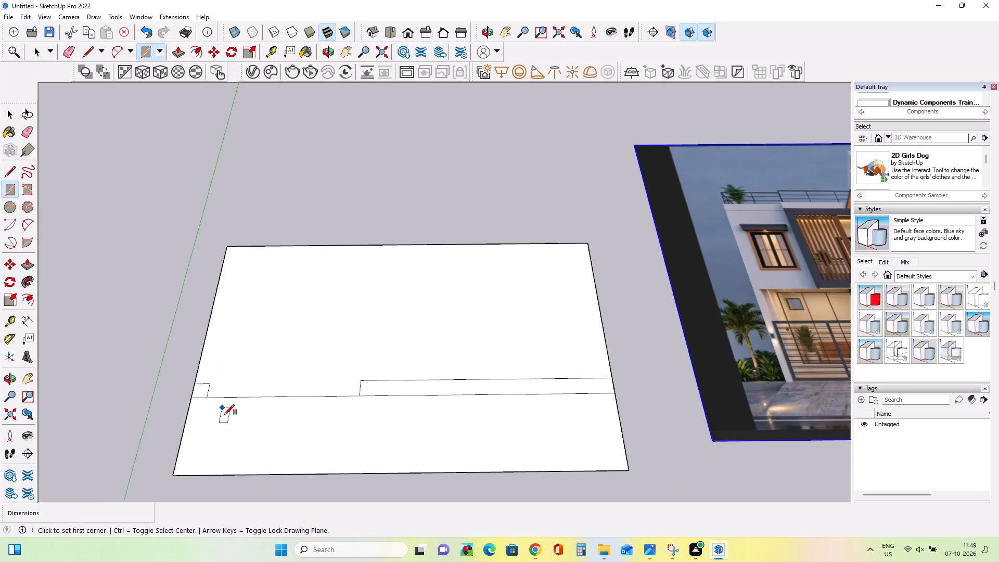
Draw a narrow strip about 12' 7" long along the side edge nearest the green axis, from the small rectangle to the back corner.
{"action": "scroll", "coordinate": [224, 415], "scroll_direction": "down", "scroll_amount": 7}
{"action": "middle_click_drag", "start_coordinate": [429, 406], "coordinate": [433, 418]}
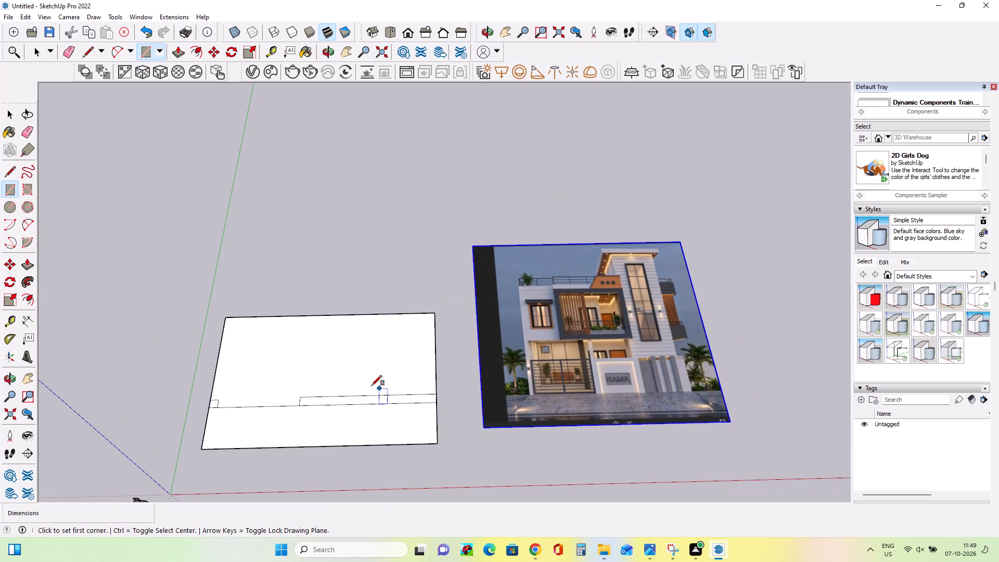
{"action": "scroll", "coordinate": [367, 374], "scroll_direction": "up", "scroll_amount": 1}
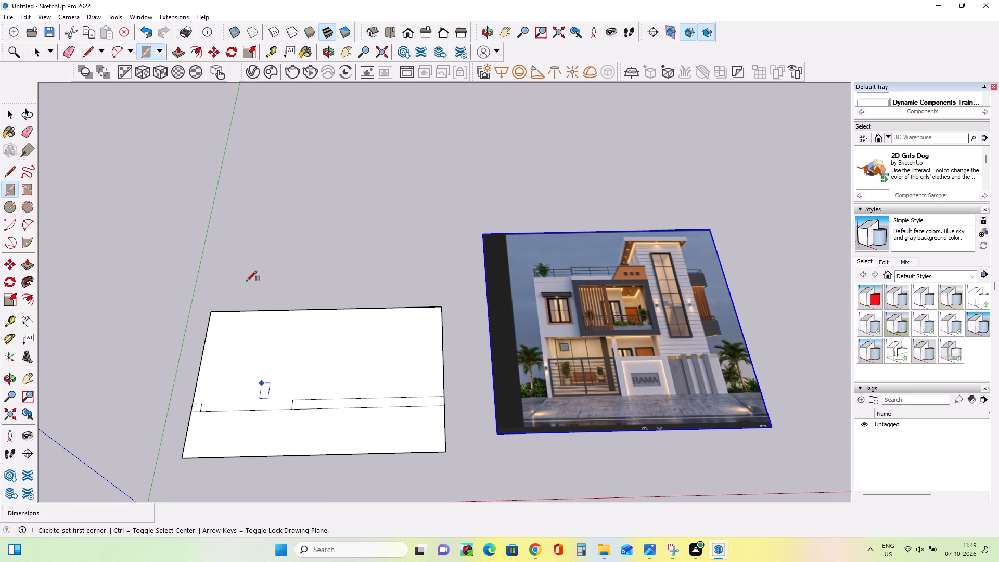
{"action": "left_click", "coordinate": [202, 403]}
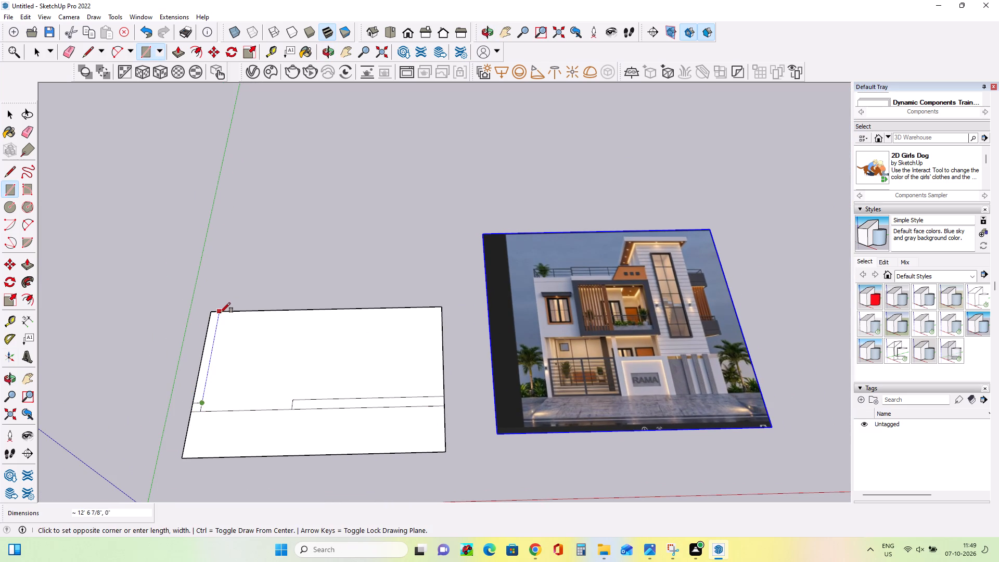
{"action": "left_click", "coordinate": [211, 313]}
Erase the short edge separating the small rectangle from the narrow side strip.
{"action": "left_click", "coordinate": [31, 132]}
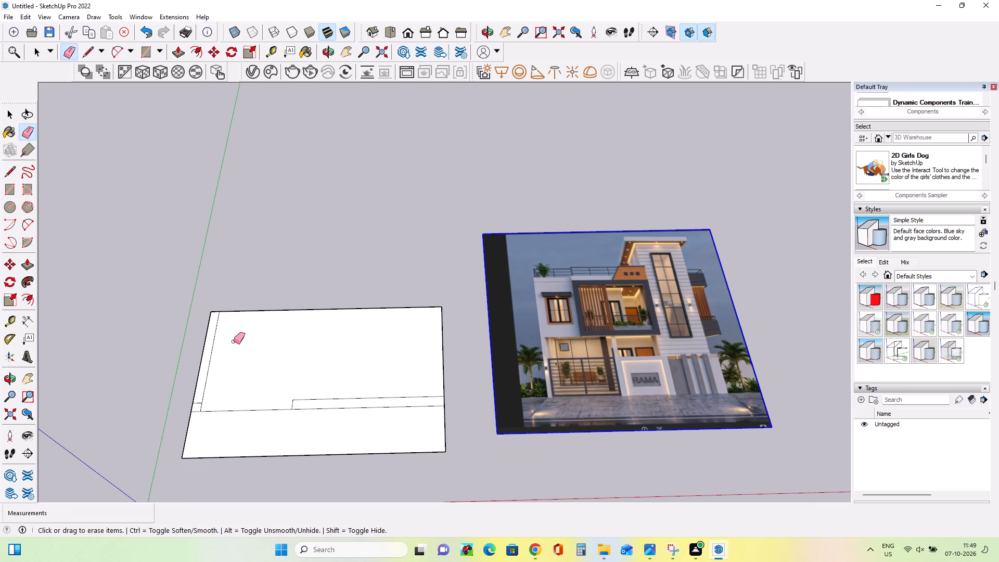
{"action": "scroll", "coordinate": [197, 401], "scroll_direction": "up", "scroll_amount": 6}
{"action": "left_click", "coordinate": [198, 404]}
Examine the house facade in the elevation image, including the ground floor, balcony and stair tower.
{"action": "scroll", "coordinate": [220, 411], "scroll_direction": "down", "scroll_amount": 6}
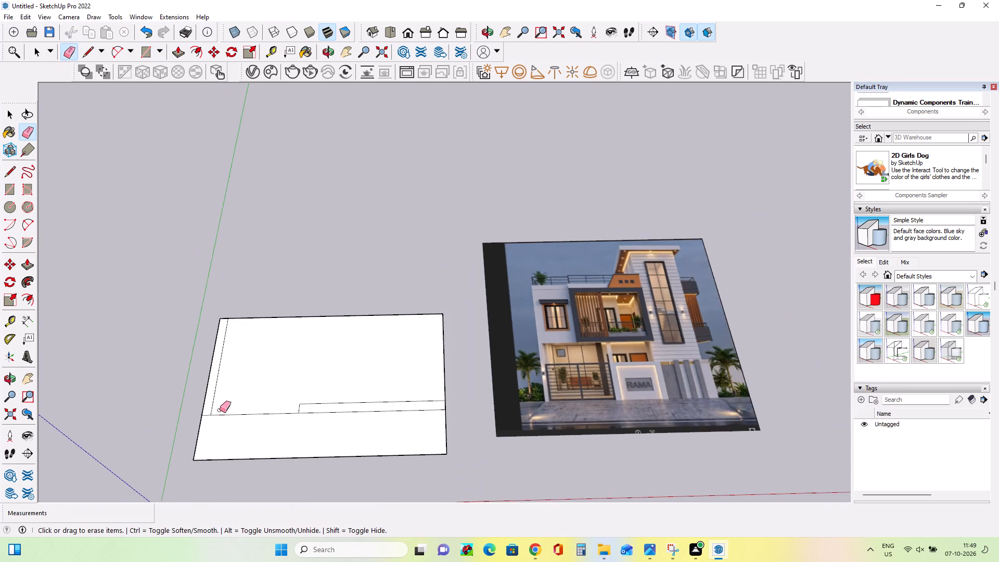
{"action": "scroll", "coordinate": [220, 410], "scroll_direction": "down", "scroll_amount": 5}
{"action": "middle_click_drag", "start_coordinate": [353, 425], "coordinate": [355, 394]}
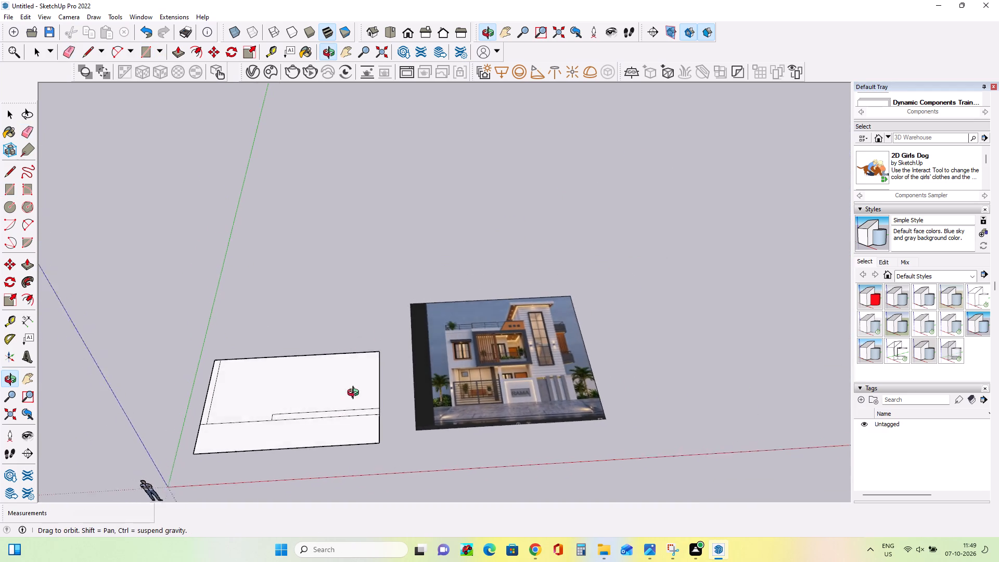
{"action": "middle_click_drag", "start_coordinate": [355, 394], "coordinate": [343, 427]}
{"action": "scroll", "coordinate": [349, 409], "scroll_direction": "up", "scroll_amount": 3}
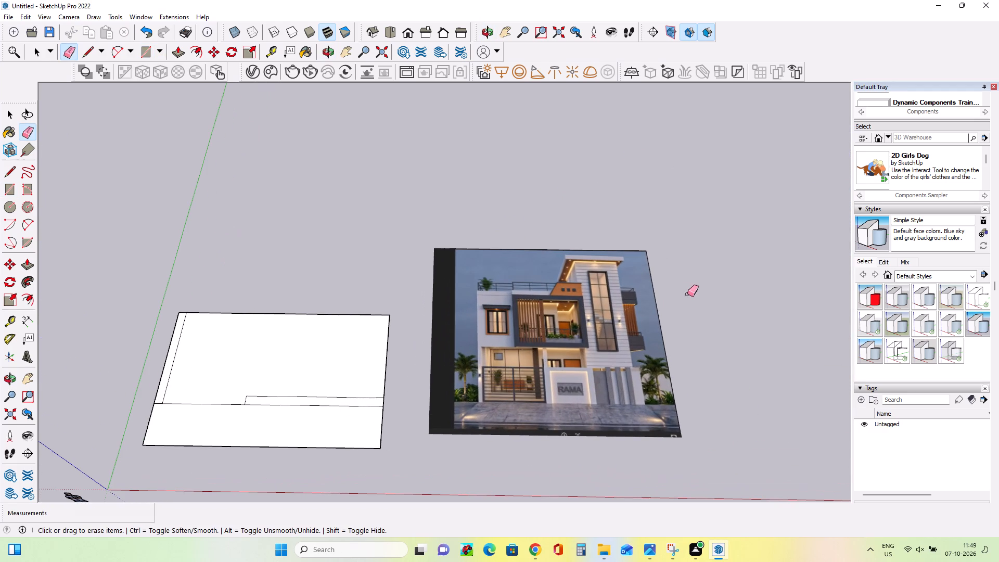
{"action": "scroll", "coordinate": [632, 319], "scroll_direction": "up", "scroll_amount": 7}
{"action": "middle_click_drag", "start_coordinate": [567, 373], "coordinate": [570, 403]}
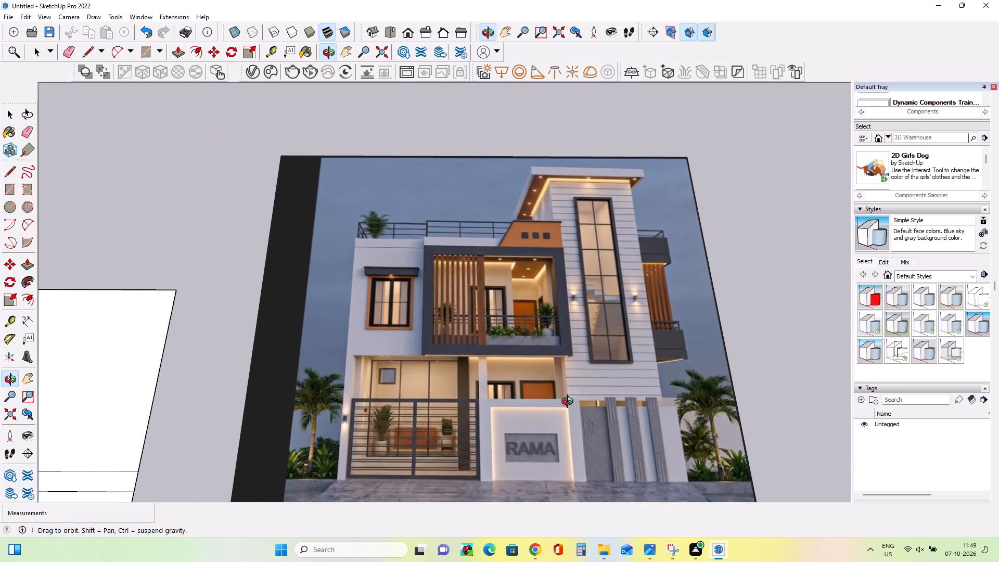
{"action": "middle_click_drag", "start_coordinate": [570, 403], "coordinate": [570, 406]}
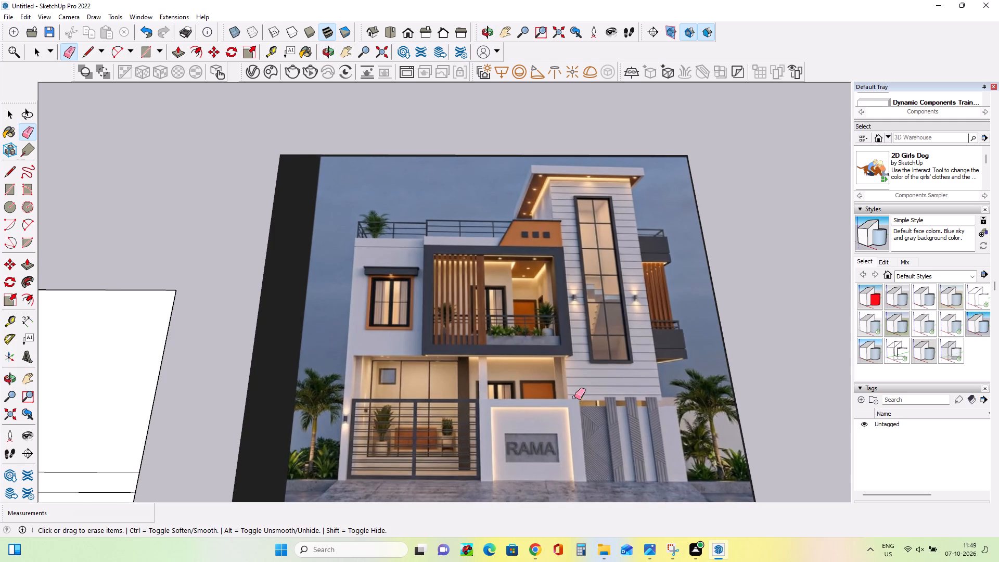
{"action": "scroll", "coordinate": [405, 413], "scroll_direction": "up", "scroll_amount": 4}
{"action": "middle_click_drag", "start_coordinate": [439, 403], "coordinate": [438, 458]}
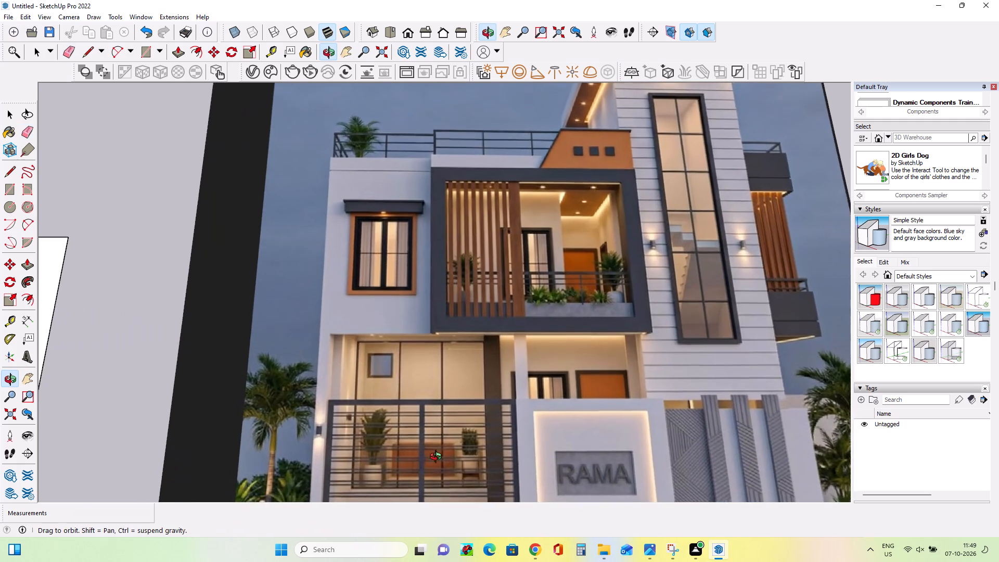
{"action": "middle_click_drag", "start_coordinate": [438, 458], "coordinate": [452, 425]}
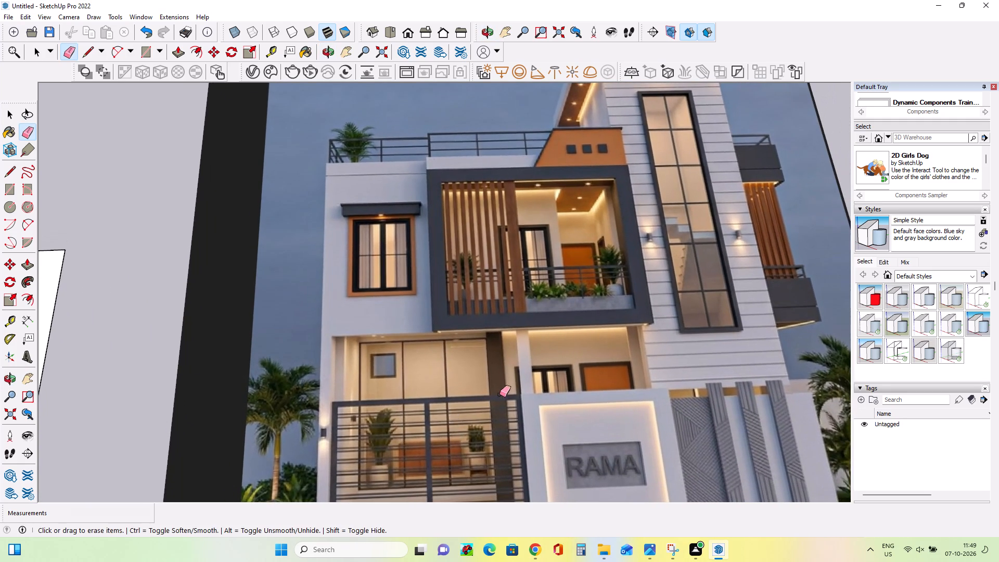
{"action": "scroll", "coordinate": [502, 390], "scroll_direction": "down", "scroll_amount": 15}
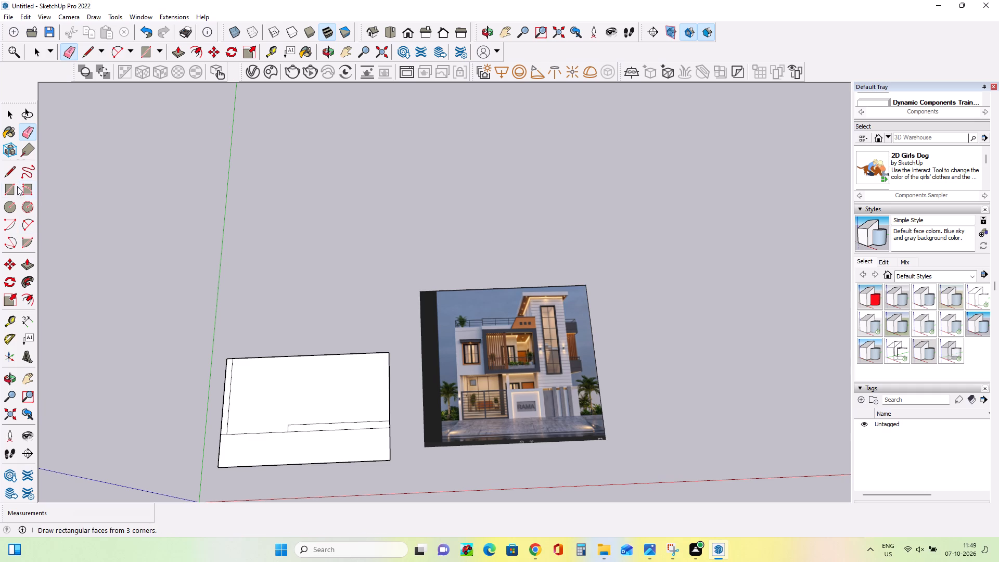
Draw a rectangle of about 12' 5" by 10' 1" in the back corner nearest the image, behind the 1' 2" deep rectangle.
{"action": "left_click", "coordinate": [13, 187]}
{"action": "scroll", "coordinate": [403, 421], "scroll_direction": "up", "scroll_amount": 1}
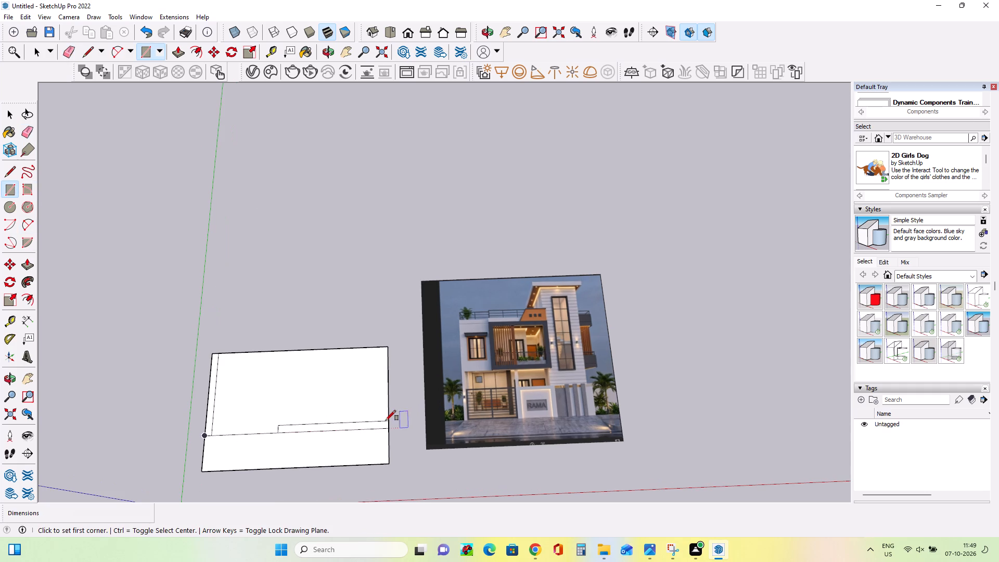
{"action": "left_click", "coordinate": [387, 421]}
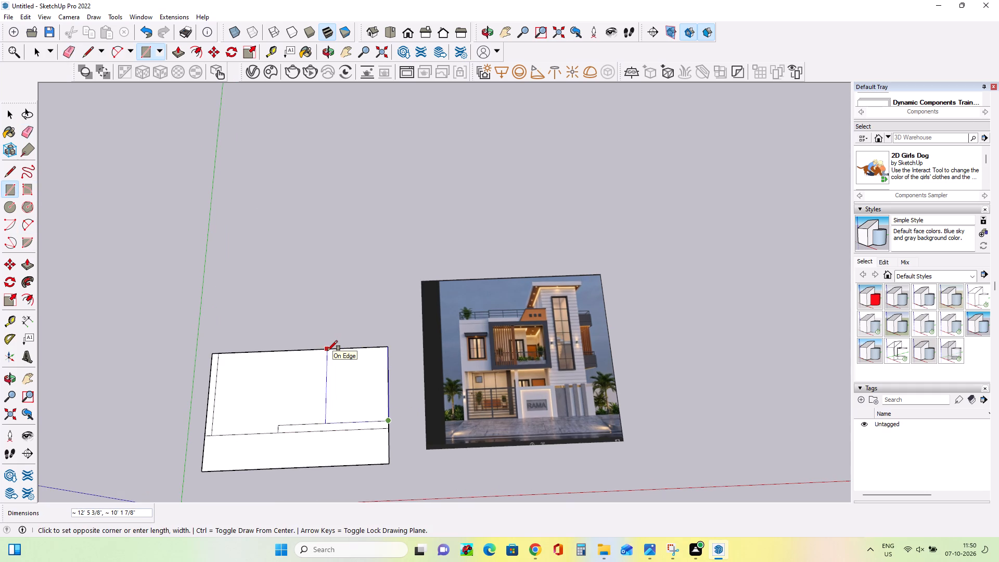
{"action": "left_click", "coordinate": [328, 351]}
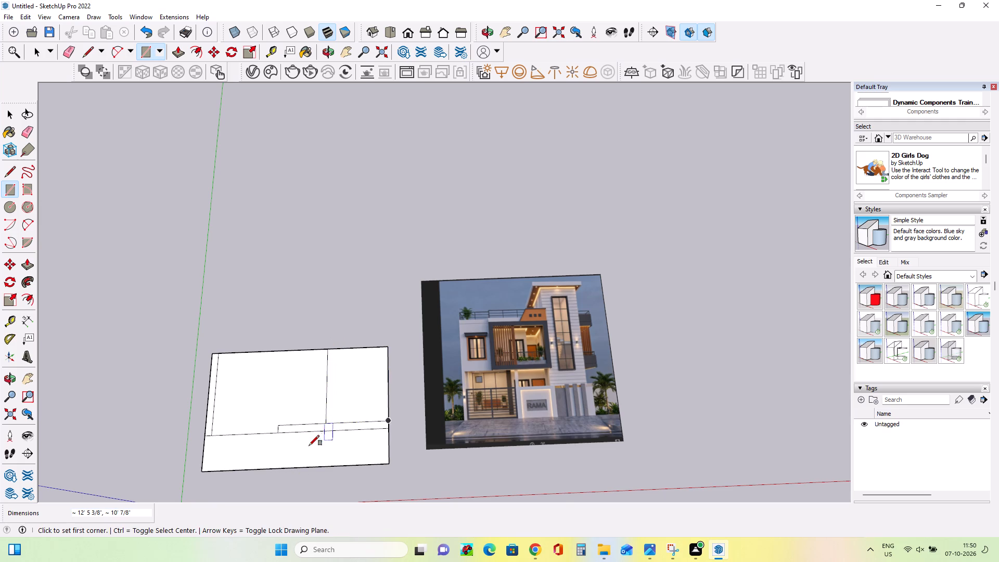
Draw a rectangle of about 18' 3" by 2' 10" from the back-corner rectangle's front inner corner across to the narrow side strip.
{"action": "scroll", "coordinate": [307, 445], "scroll_direction": "up", "scroll_amount": 3}
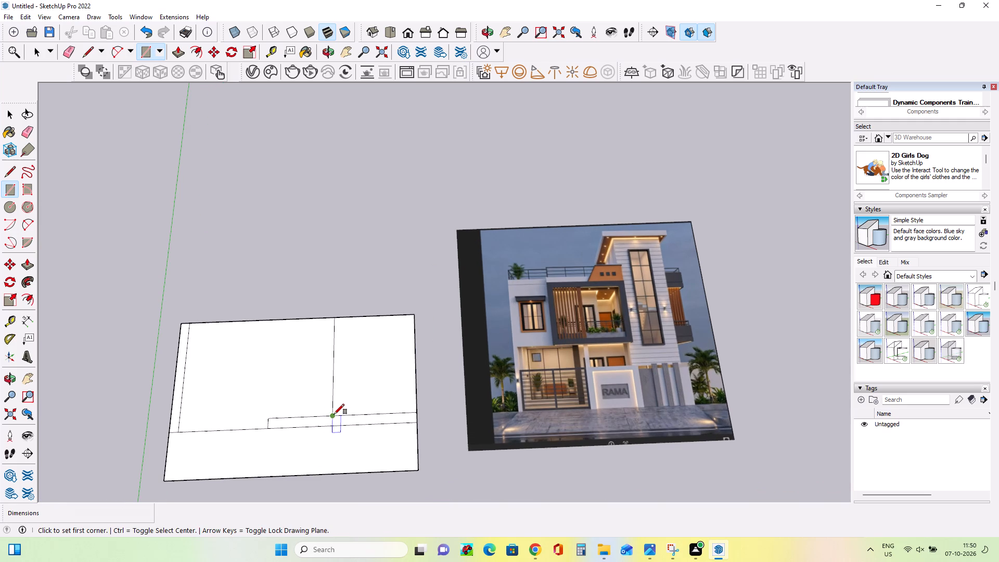
{"action": "middle_click_drag", "start_coordinate": [296, 435], "coordinate": [290, 418]}
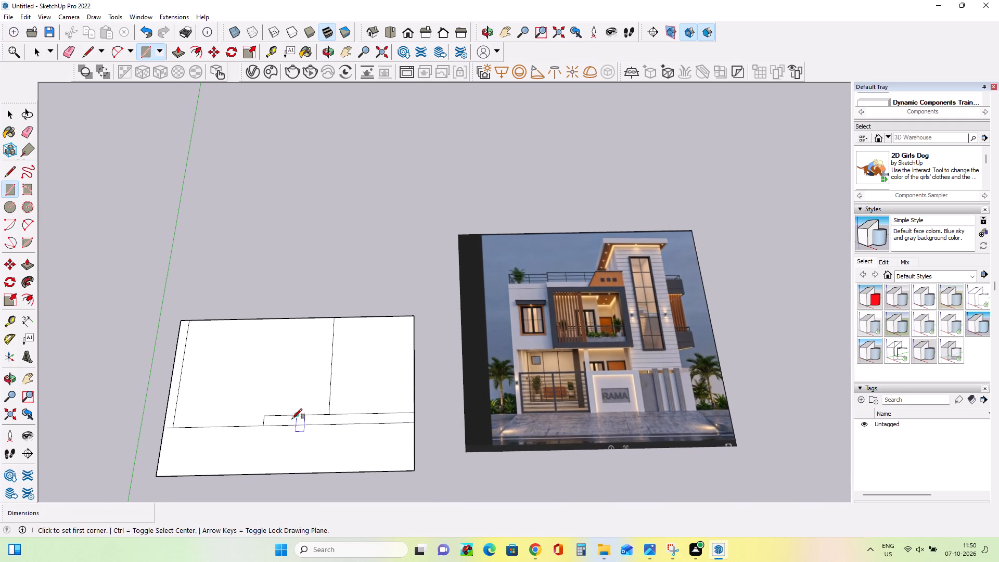
{"action": "left_click", "coordinate": [328, 414]}
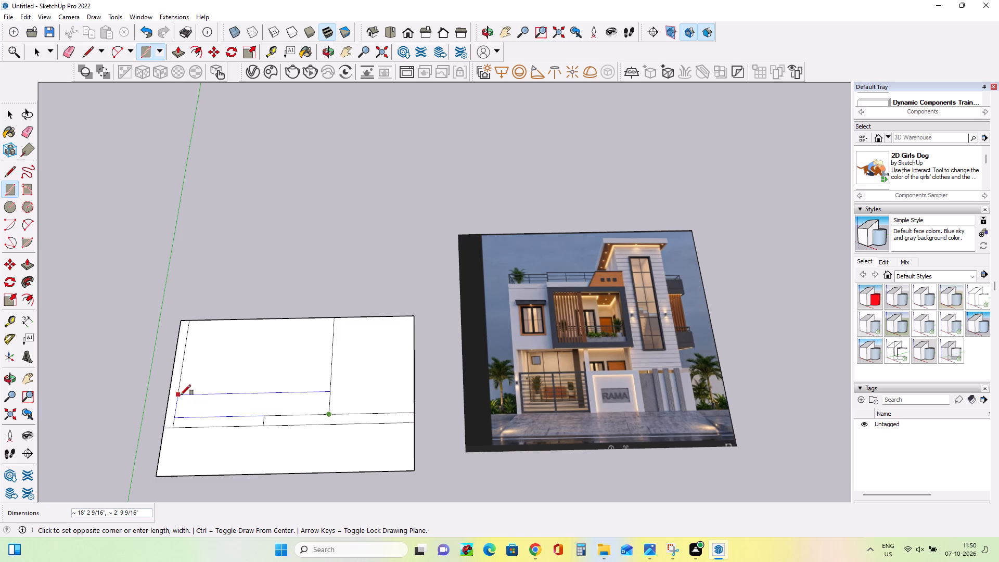
{"action": "left_click", "coordinate": [181, 395]}
Examine the gate, ground-floor porch and front paving in the elevation image and compare them with the footprint layout.
{"action": "scroll", "coordinate": [233, 458], "scroll_direction": "up", "scroll_amount": 3}
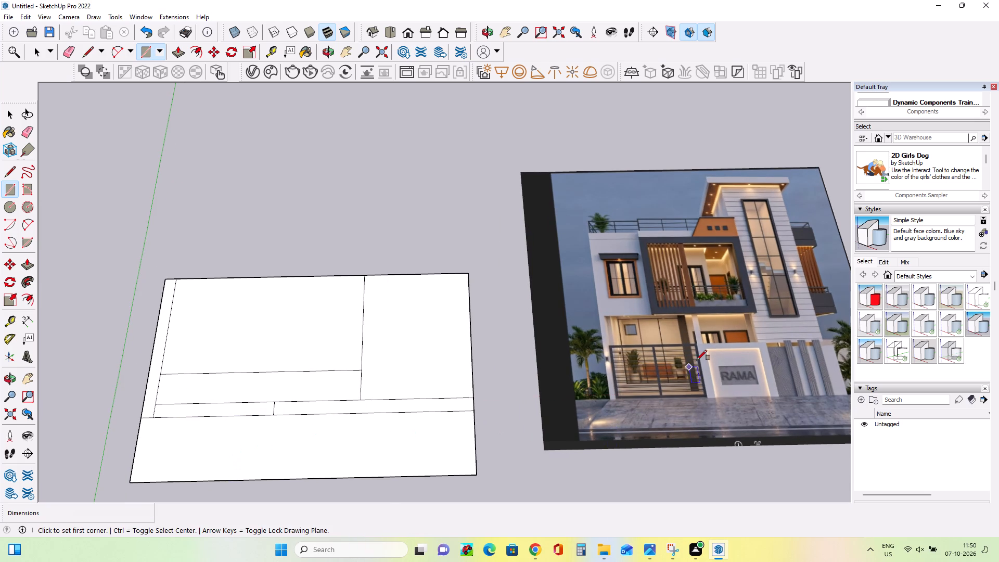
{"action": "scroll", "coordinate": [697, 360], "scroll_direction": "up", "scroll_amount": 11}
{"action": "middle_click_drag", "start_coordinate": [654, 437], "coordinate": [646, 478]}
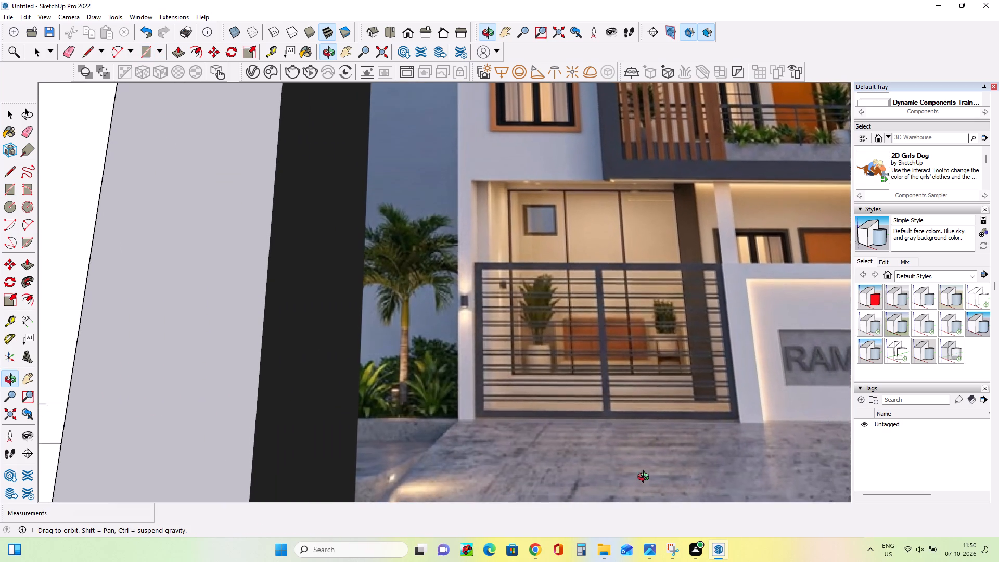
{"action": "middle_click_drag", "start_coordinate": [646, 478], "coordinate": [644, 456]}
{"action": "middle_click", "coordinate": [644, 455]}
{"action": "scroll", "coordinate": [644, 455], "scroll_direction": "down", "scroll_amount": 4}
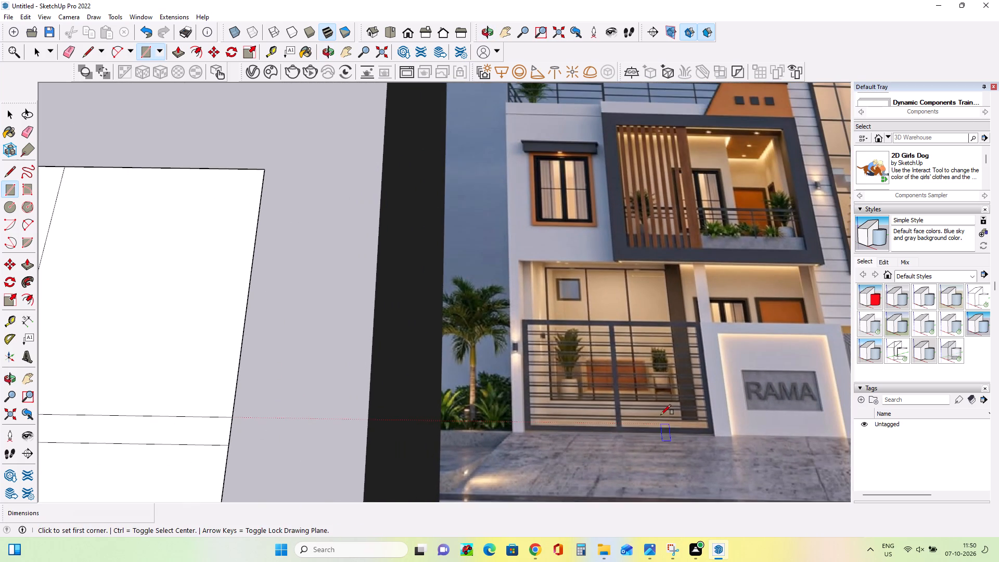
{"action": "scroll", "coordinate": [661, 415], "scroll_direction": "down", "scroll_amount": 14}
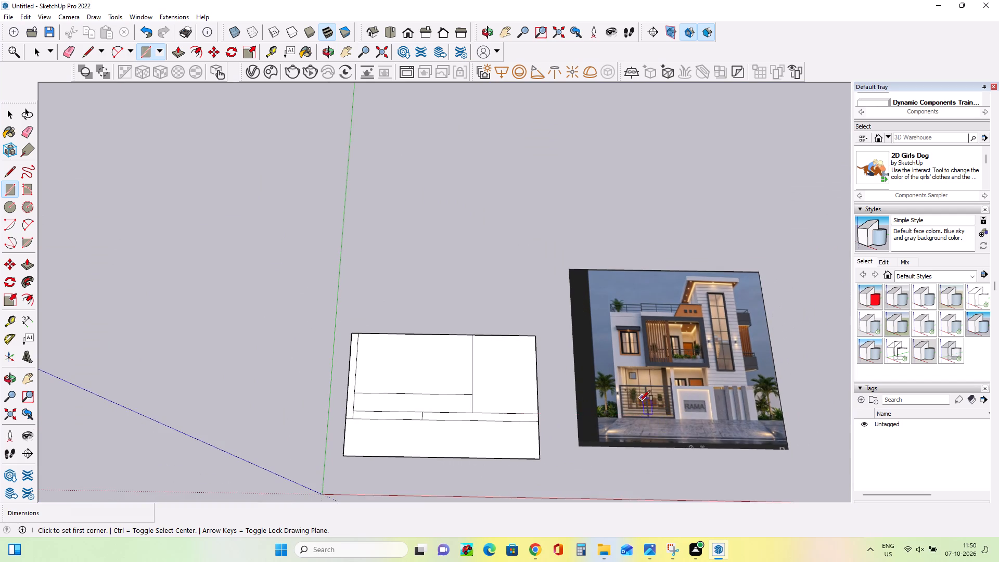
{"action": "scroll", "coordinate": [643, 401], "scroll_direction": "up", "scroll_amount": 14}
{"action": "middle_click_drag", "start_coordinate": [657, 398], "coordinate": [660, 419]}
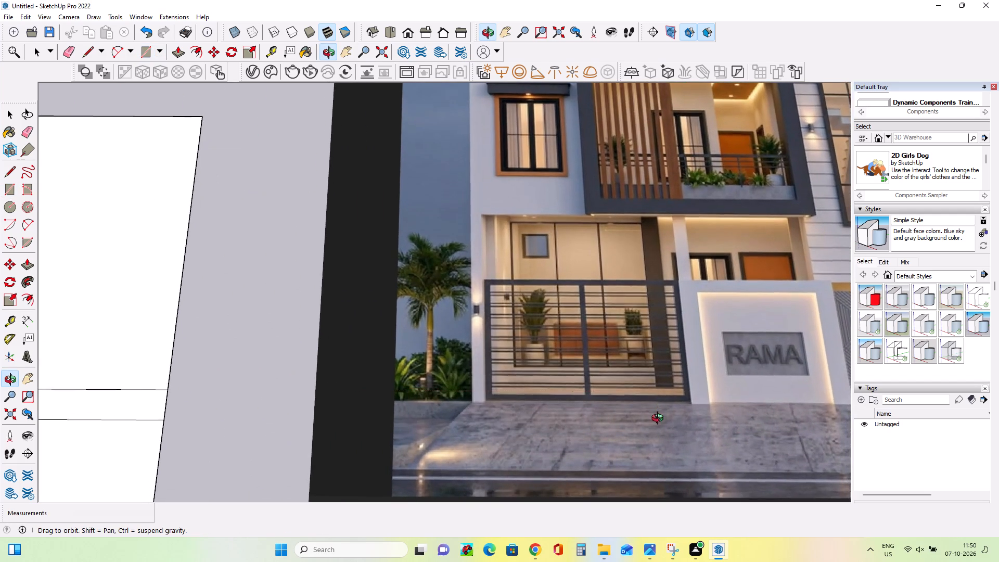
{"action": "middle_click_drag", "start_coordinate": [660, 419], "coordinate": [669, 464]}
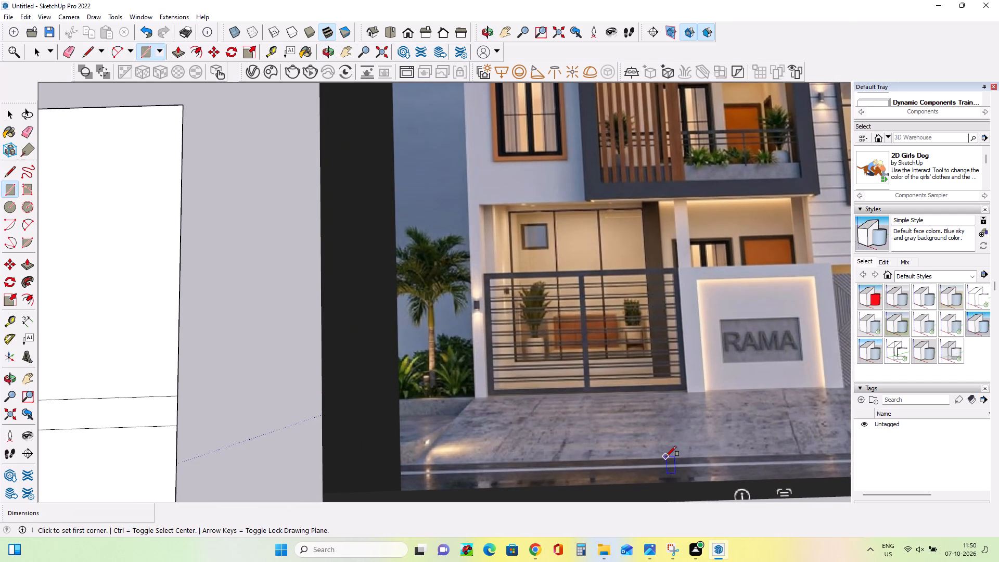
{"action": "scroll", "coordinate": [666, 455], "scroll_direction": "down", "scroll_amount": 18}
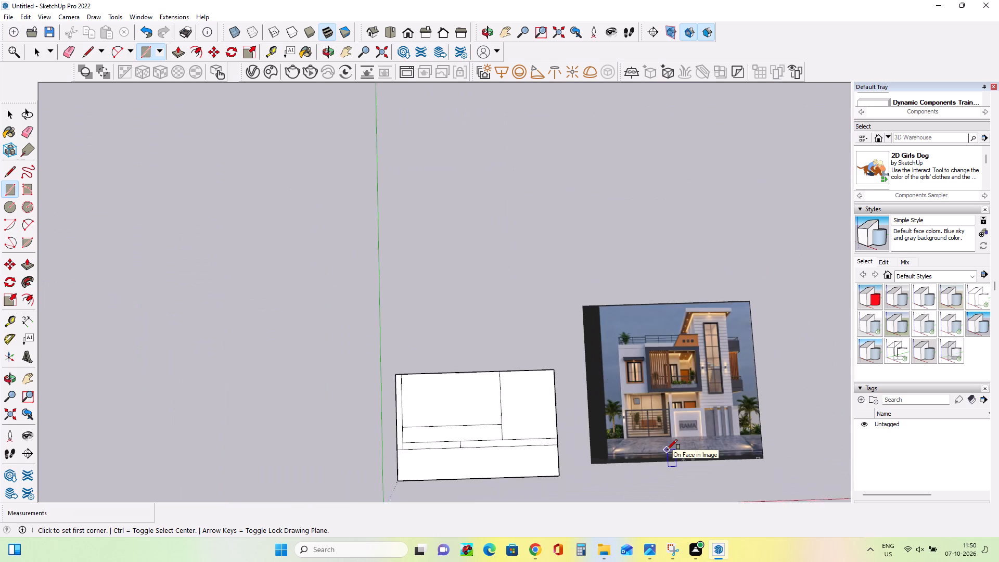
{"action": "scroll", "coordinate": [479, 486], "scroll_direction": "up", "scroll_amount": 5}
{"action": "middle_click_drag", "start_coordinate": [520, 457], "coordinate": [510, 439]}
{"action": "scroll", "coordinate": [438, 427], "scroll_direction": "down", "scroll_amount": 1}
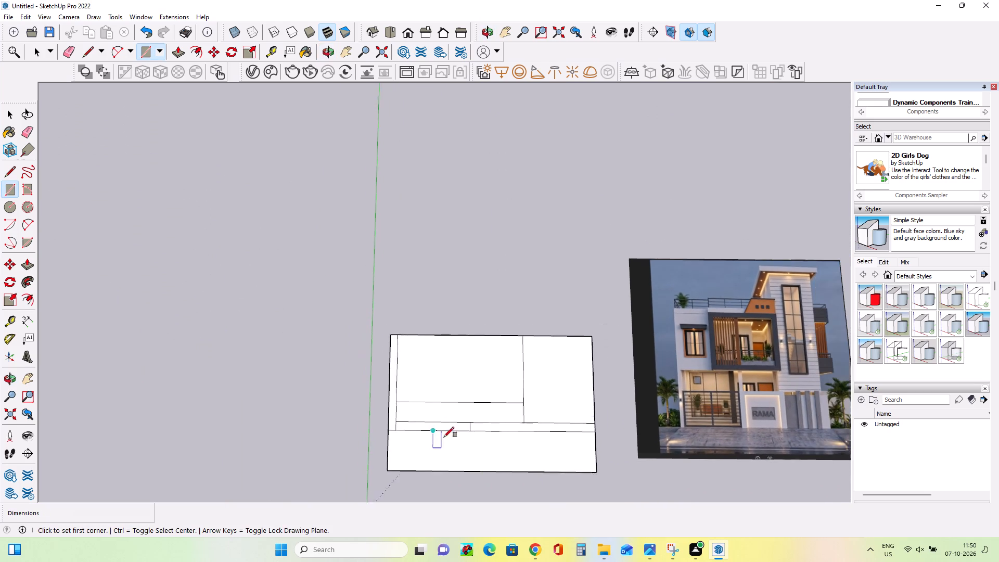
{"action": "middle_click_drag", "start_coordinate": [444, 437], "coordinate": [447, 449]}
{"action": "scroll", "coordinate": [438, 419], "scroll_direction": "down", "scroll_amount": 5}
{"action": "middle_click_drag", "start_coordinate": [476, 444], "coordinate": [477, 469]}
{"action": "scroll", "coordinate": [501, 454], "scroll_direction": "up", "scroll_amount": 7}
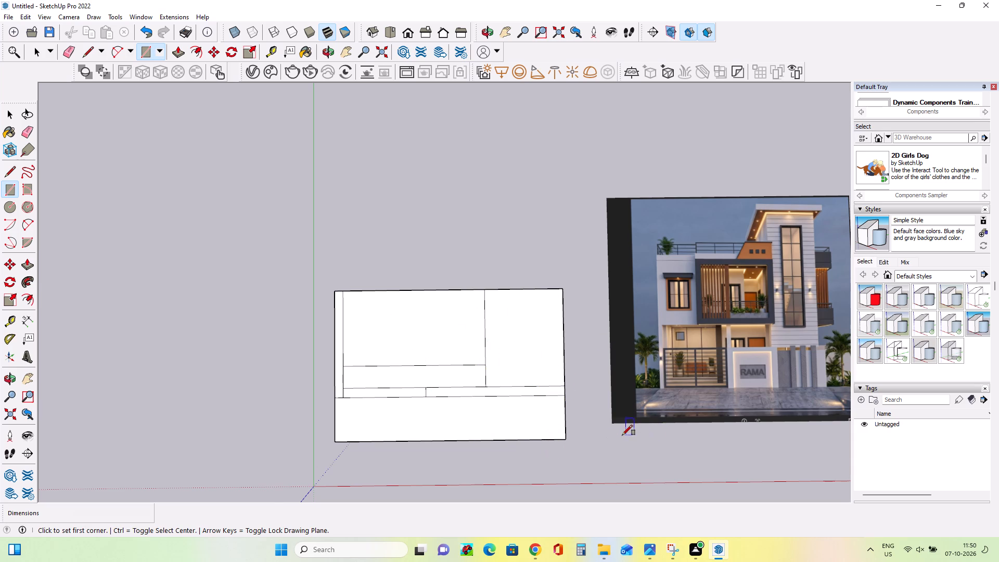
{"action": "scroll", "coordinate": [622, 435], "scroll_direction": "up", "scroll_amount": 2}
{"action": "scroll", "coordinate": [622, 435], "scroll_direction": "down", "scroll_amount": 1}
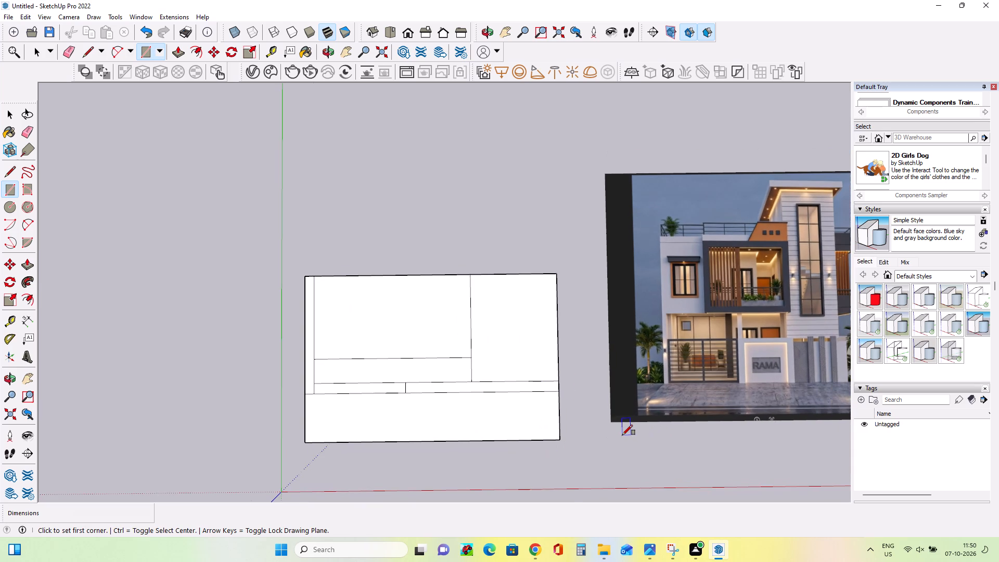
{"action": "scroll", "coordinate": [622, 435], "scroll_direction": "down", "scroll_amount": 3}
Push/Pull the 12' 5" by 10' 1" back-corner rectangle nearest the image upward about 24' 9" as the tower block.
{"action": "middle_click_drag", "start_coordinate": [621, 435], "coordinate": [629, 303]}
{"action": "scroll", "coordinate": [488, 362], "scroll_direction": "up", "scroll_amount": 3}
{"action": "scroll", "coordinate": [447, 403], "scroll_direction": "down", "scroll_amount": 3}
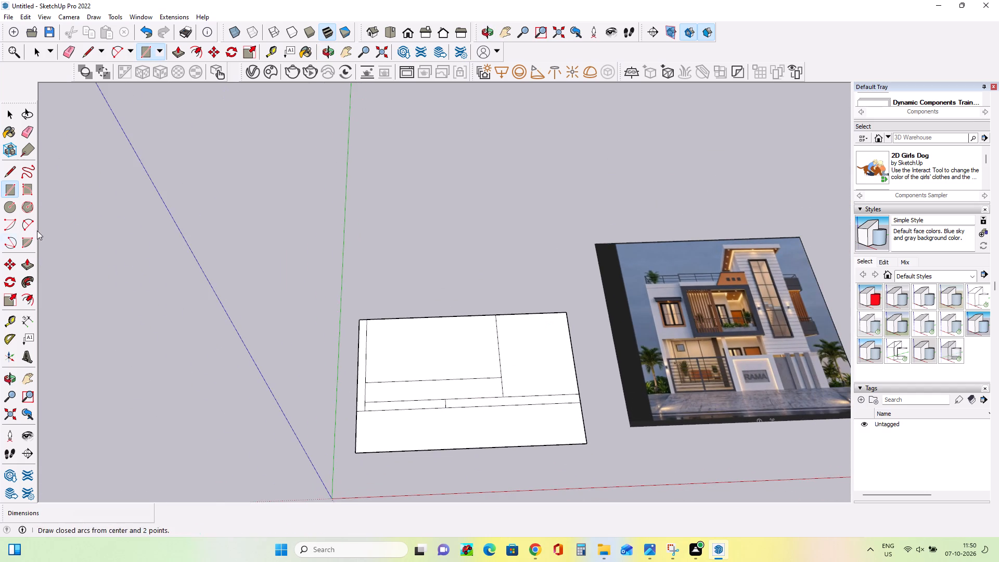
{"action": "left_click", "coordinate": [27, 266]}
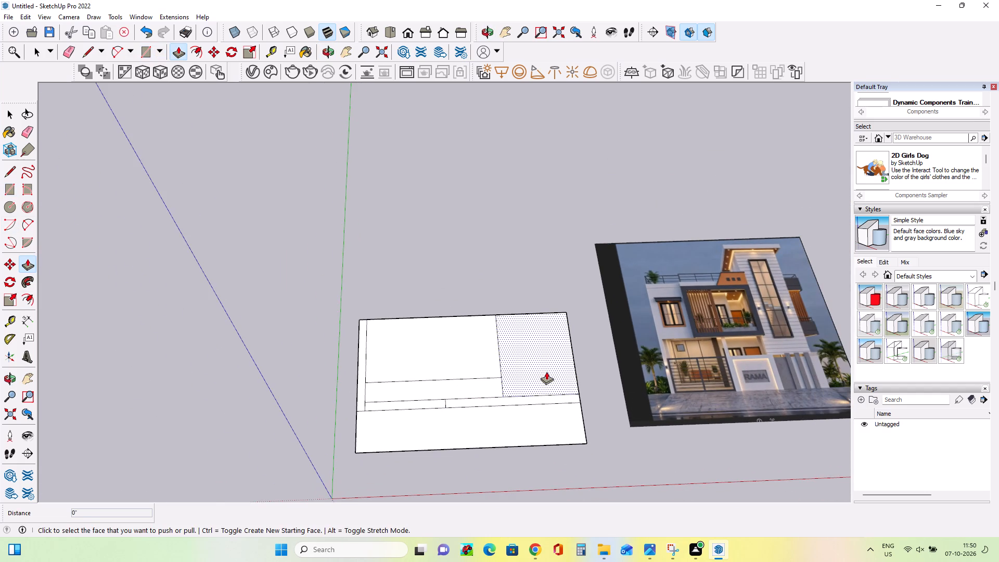
{"action": "left_click", "coordinate": [546, 372]}
{"action": "left_click", "coordinate": [534, 262]}
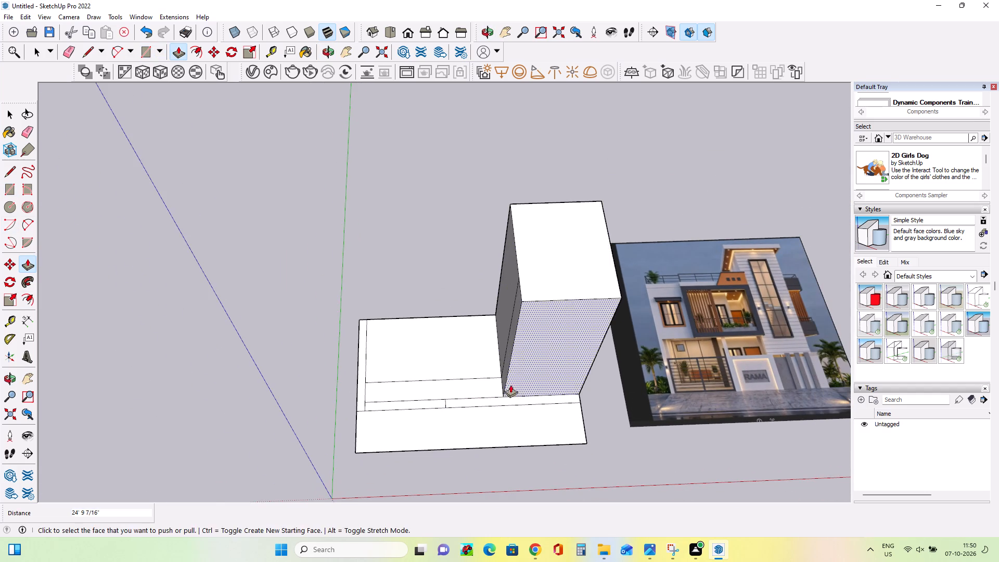
Push/Pull the large rear footprint rectangle beside the tower upward about 11' 5" as the lower block.
{"action": "middle_click_drag", "start_coordinate": [511, 387], "coordinate": [482, 297]}
{"action": "middle_click_drag", "start_coordinate": [402, 365], "coordinate": [438, 372]}
{"action": "left_click", "coordinate": [447, 371]}
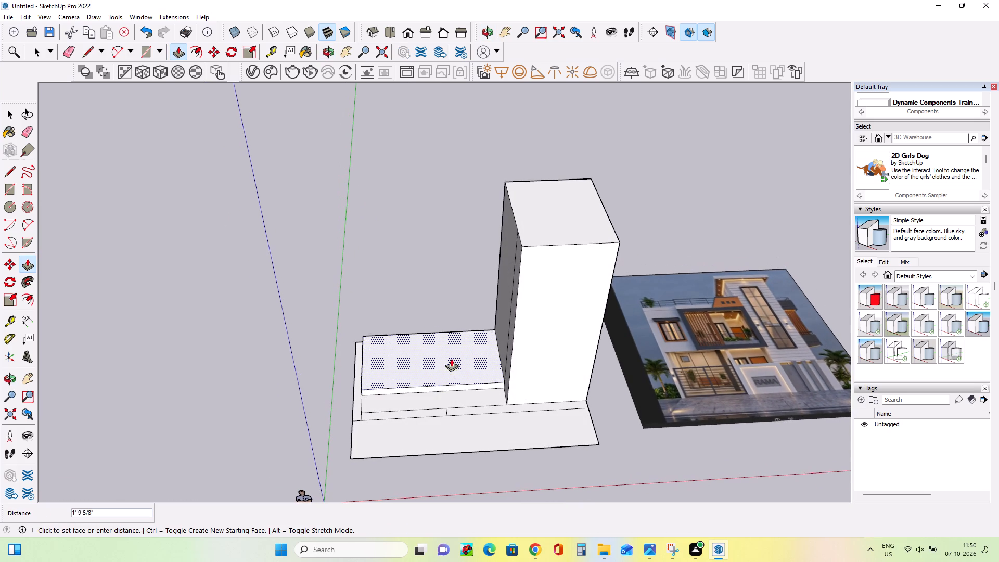
{"action": "left_click", "coordinate": [492, 310]}
Examine the tower, the lower block and the thin front strips against the elevation image.
{"action": "middle_click_drag", "start_coordinate": [528, 406], "coordinate": [500, 342]}
{"action": "scroll", "coordinate": [685, 367], "scroll_direction": "up", "scroll_amount": 3}
{"action": "scroll", "coordinate": [672, 379], "scroll_direction": "down", "scroll_amount": 7}
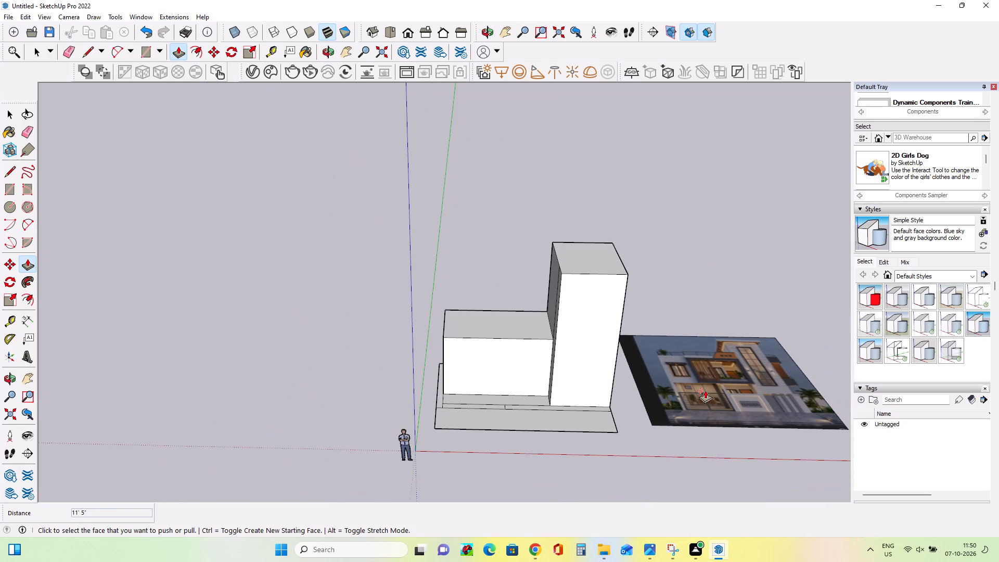
{"action": "scroll", "coordinate": [705, 390], "scroll_direction": "up", "scroll_amount": 5}
{"action": "middle_click_drag", "start_coordinate": [681, 419], "coordinate": [681, 440]}
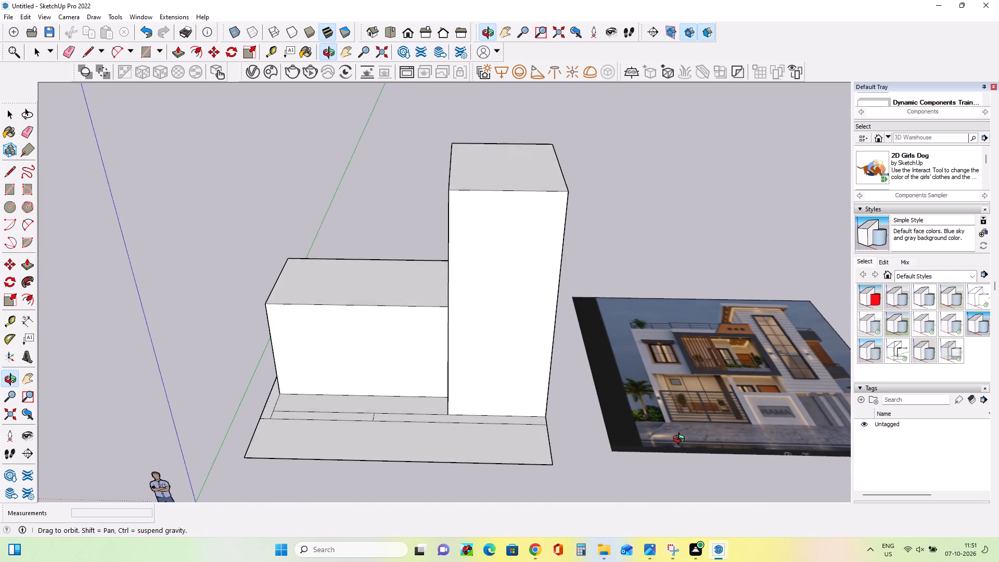
{"action": "middle_click_drag", "start_coordinate": [681, 440], "coordinate": [685, 456]}
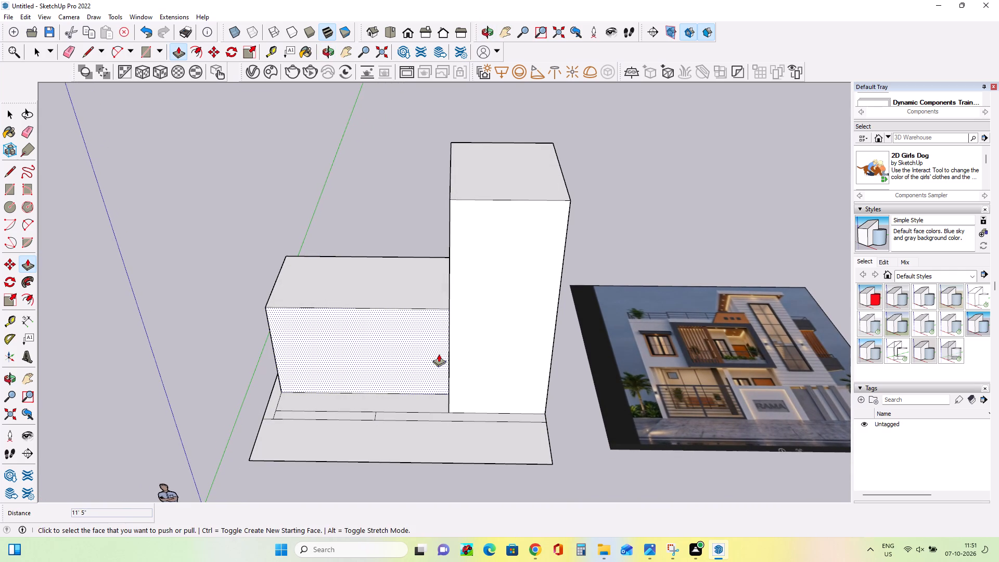
{"action": "scroll", "coordinate": [408, 427], "scroll_direction": "up", "scroll_amount": 2}
{"action": "scroll", "coordinate": [373, 413], "scroll_direction": "down", "scroll_amount": 5}
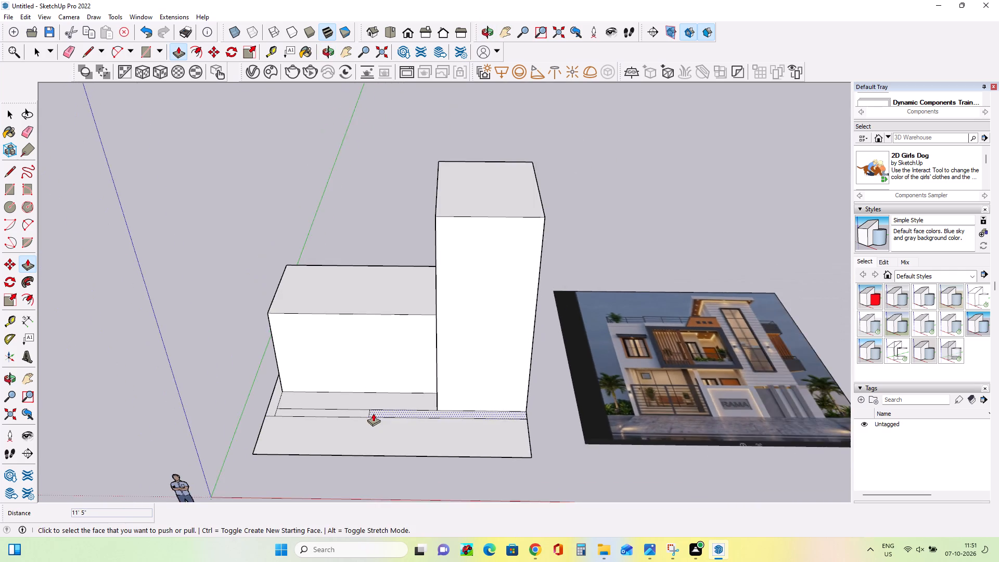
{"action": "scroll", "coordinate": [373, 413], "scroll_direction": "down", "scroll_amount": 1}
{"action": "middle_click_drag", "start_coordinate": [418, 431], "coordinate": [441, 431]}
{"action": "scroll", "coordinate": [476, 411], "scroll_direction": "up", "scroll_amount": 1}
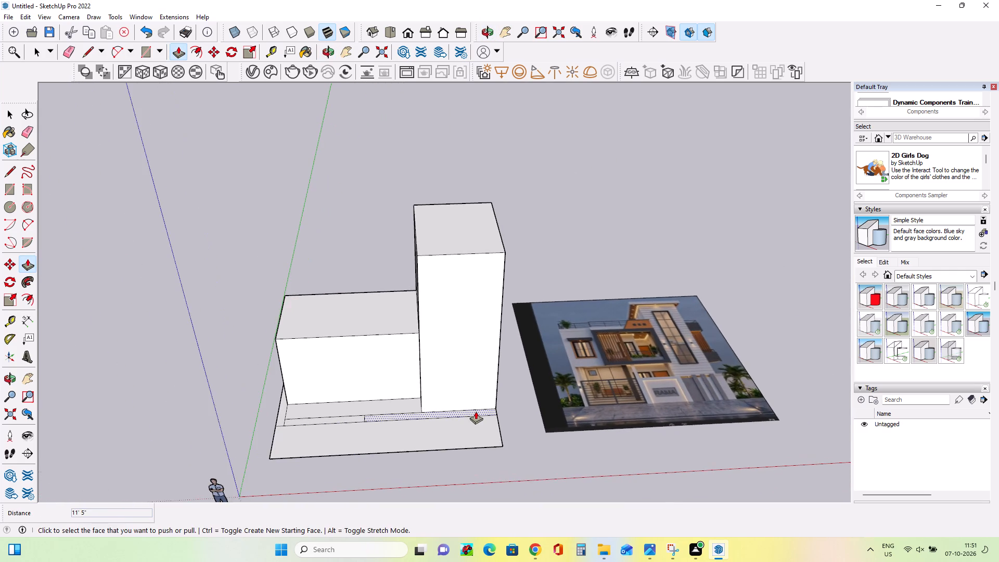
{"action": "scroll", "coordinate": [476, 411], "scroll_direction": "up", "scroll_amount": 1}
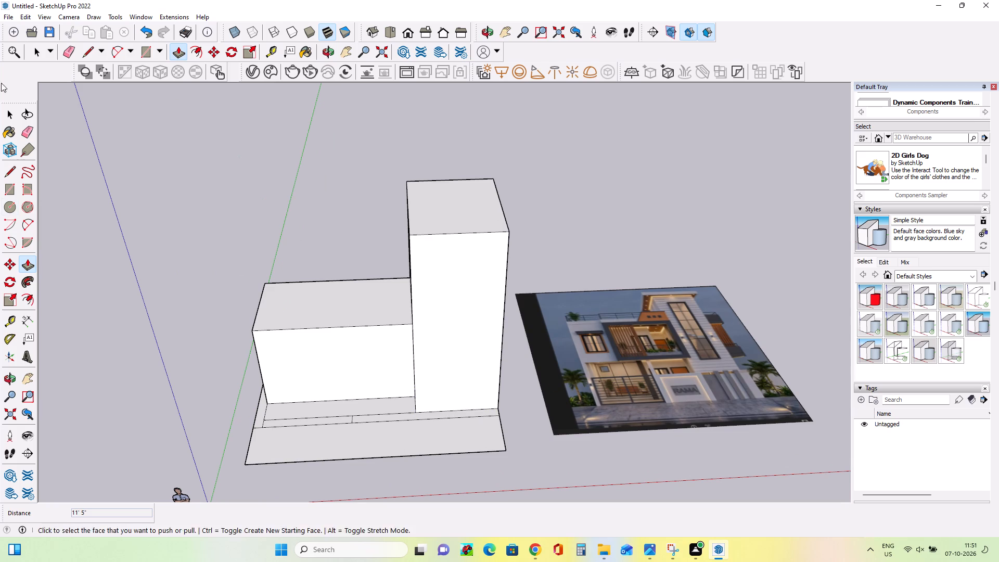
Import the elevation image again and place it standing upright, starting from the tower's front face.
{"action": "left_click", "coordinate": [5, 16]}
{"action": "left_click", "coordinate": [40, 194]}
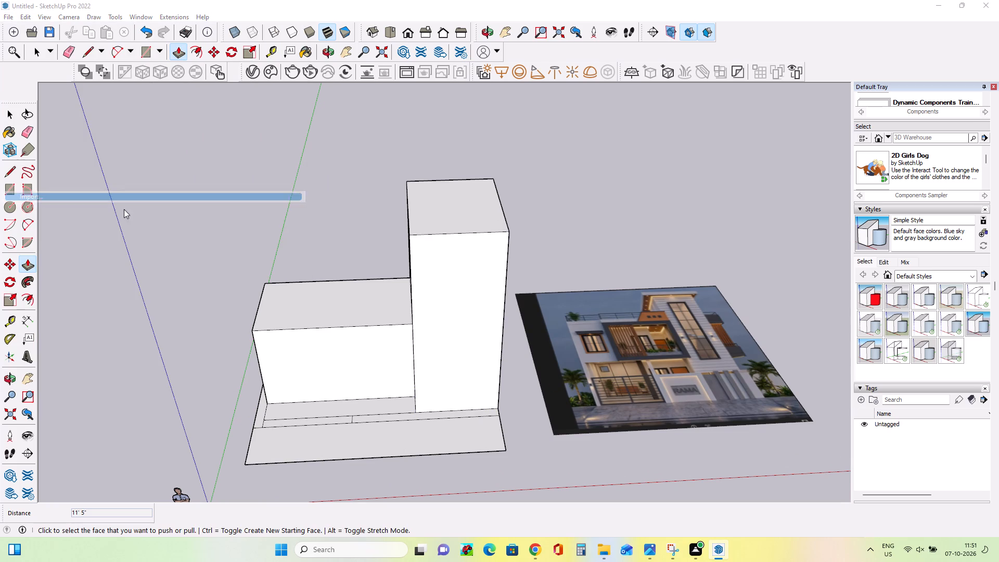
{"action": "left_click", "coordinate": [462, 262]}
{"action": "left_click", "coordinate": [729, 437]}
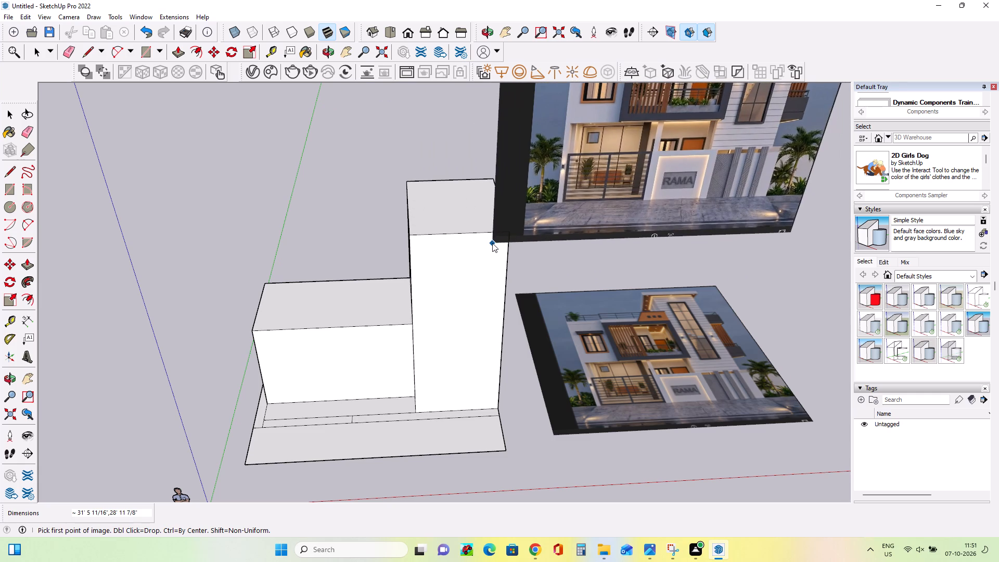
{"action": "left_click", "coordinate": [492, 243]}
{"action": "left_click", "coordinate": [169, 271]}
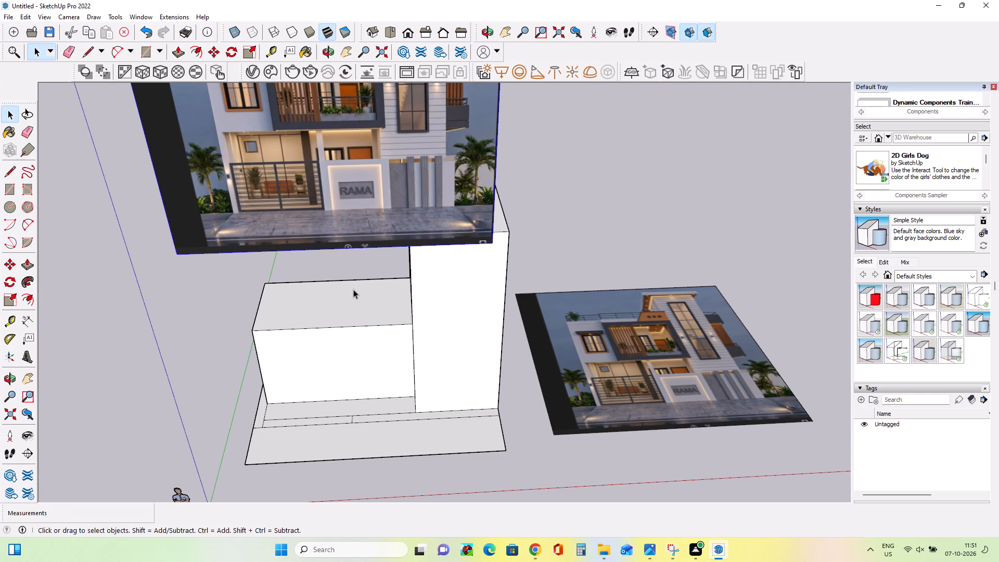
Move the upright elevation image clear of the model to the lower block's side, opposite the flat image.
{"action": "left_click", "coordinate": [10, 265]}
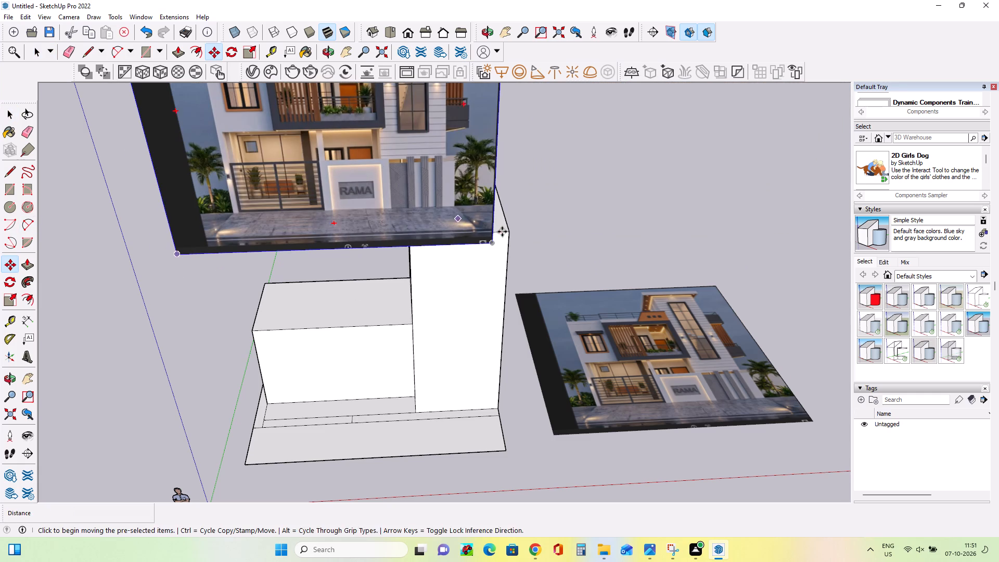
{"action": "left_click", "coordinate": [496, 245]}
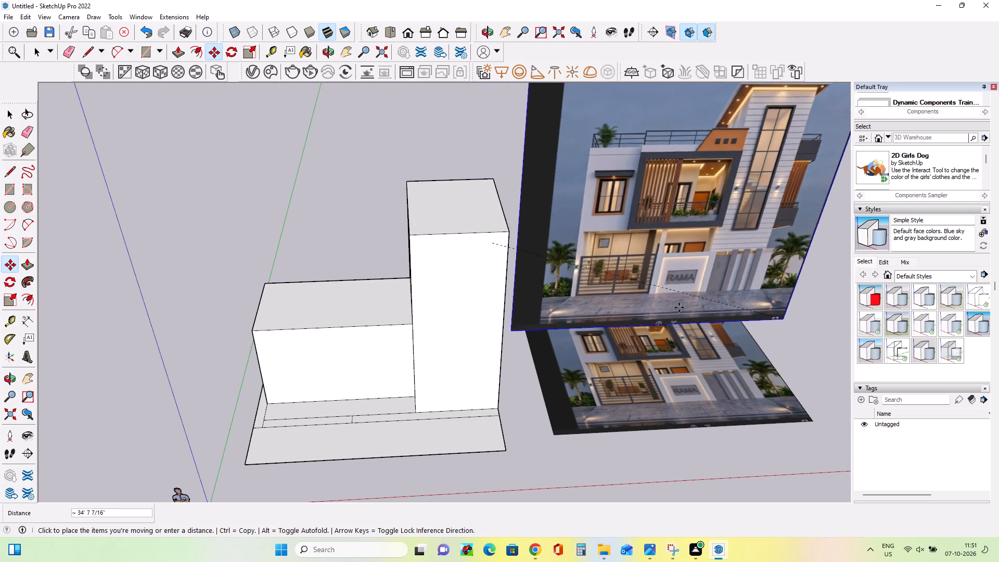
{"action": "left_click", "coordinate": [229, 303]}
{"action": "scroll", "coordinate": [328, 318], "scroll_direction": "down", "scroll_amount": 9}
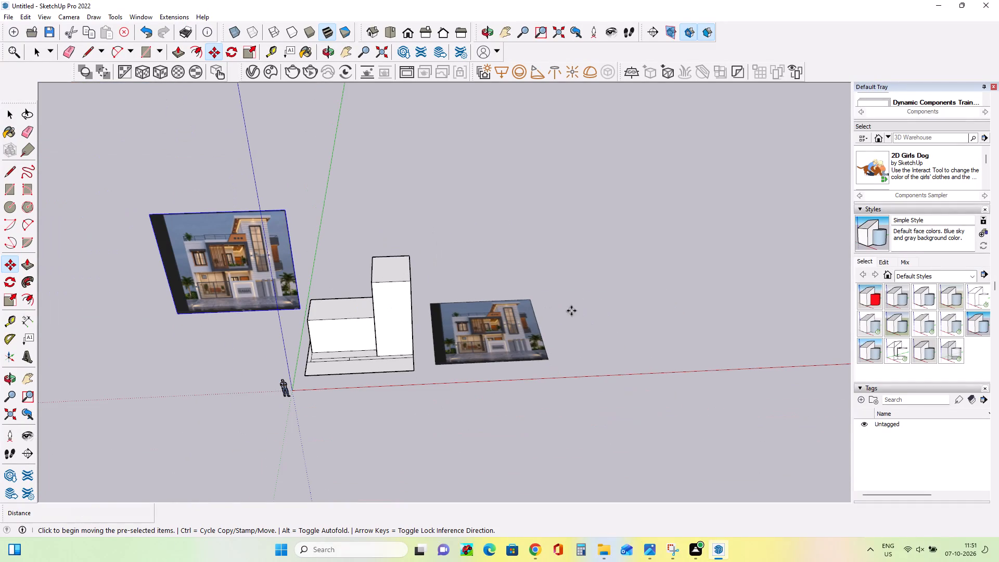
Delete the flat elevation image lying on the ground beside the tower.
{"action": "left_click", "coordinate": [6, 117]}
{"action": "left_click", "coordinate": [466, 295]}
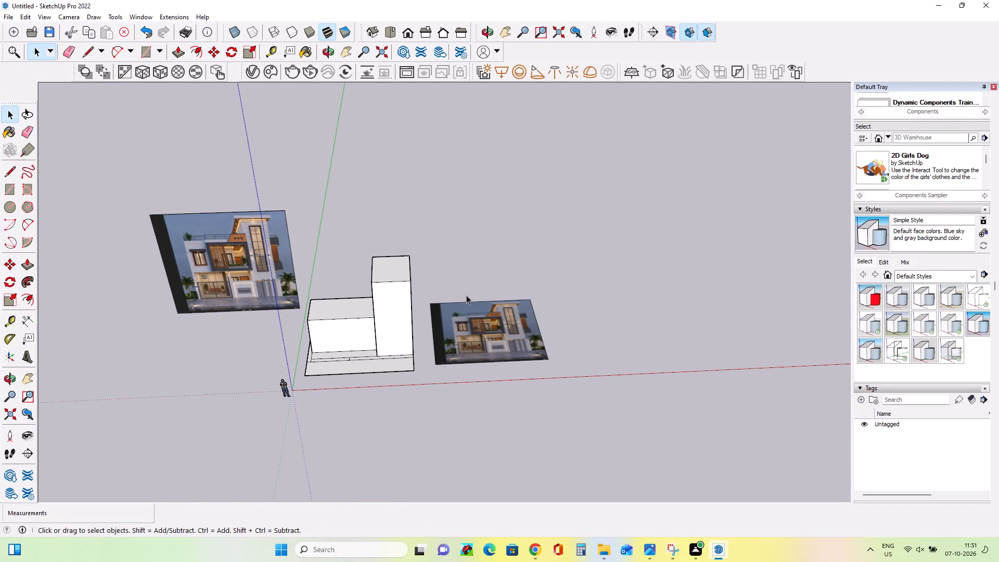
{"action": "left_click", "coordinate": [466, 313]}
{"action": "key", "text": "Delete"}
Move the upright elevation image down to the ground beside the house model.
{"action": "scroll", "coordinate": [322, 387], "scroll_direction": "up", "scroll_amount": 4}
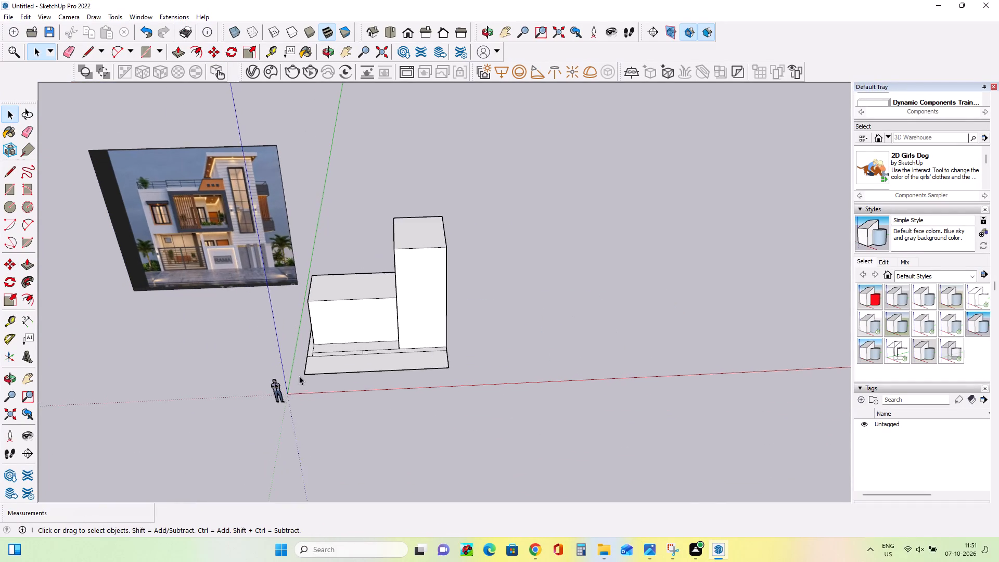
{"action": "scroll", "coordinate": [298, 375], "scroll_direction": "up", "scroll_amount": 3}
{"action": "middle_click_drag", "start_coordinate": [308, 349], "coordinate": [345, 238]}
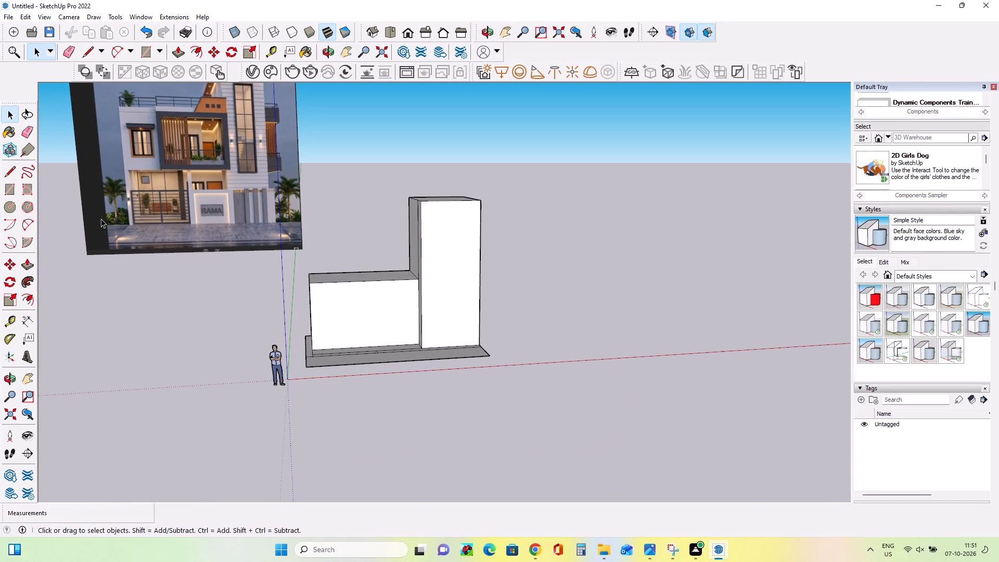
{"action": "left_click", "coordinate": [101, 219]}
{"action": "left_click", "coordinate": [3, 260]}
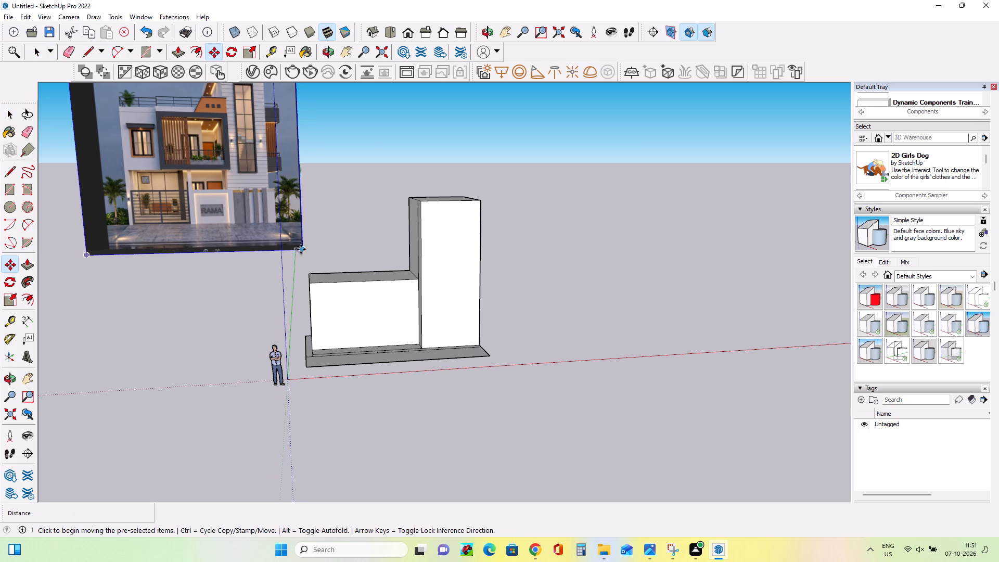
{"action": "left_click", "coordinate": [301, 249]}
{"action": "left_click", "coordinate": [297, 342]}
{"action": "middle_click_drag", "start_coordinate": [581, 306], "coordinate": [548, 355]}
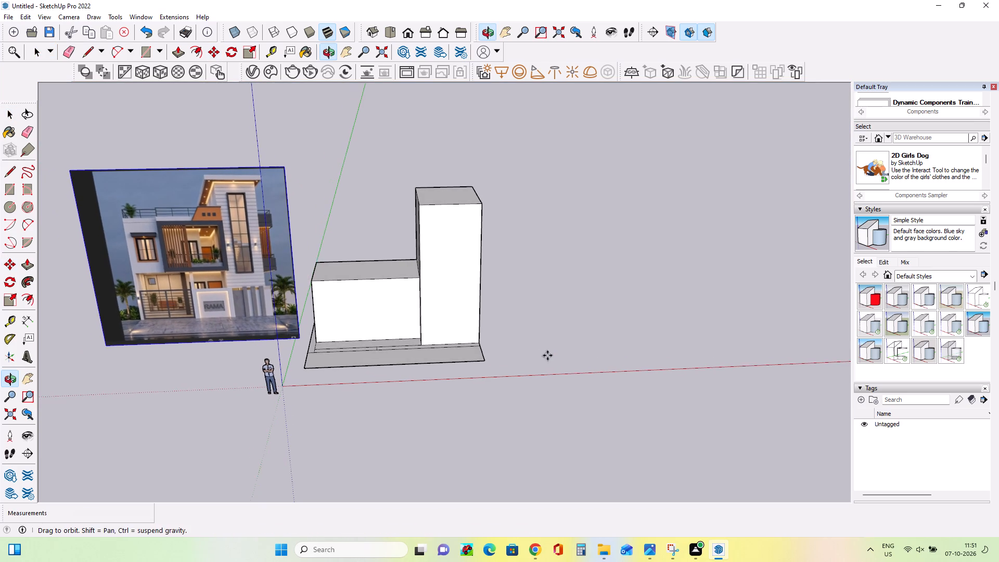
Select the whole house model and move it, together with the upright elevation image, about 55' 4" away from the origin.
{"action": "left_click", "coordinate": [8, 112]}
{"action": "left_click_drag", "start_coordinate": [520, 173], "coordinate": [467, 220]}
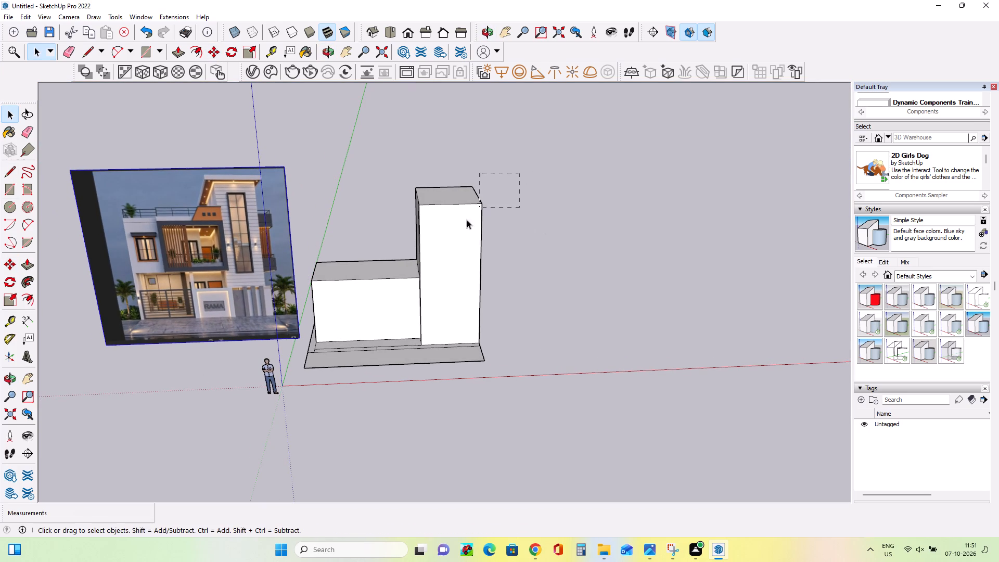
{"action": "left_click_drag", "start_coordinate": [467, 220], "coordinate": [375, 362]}
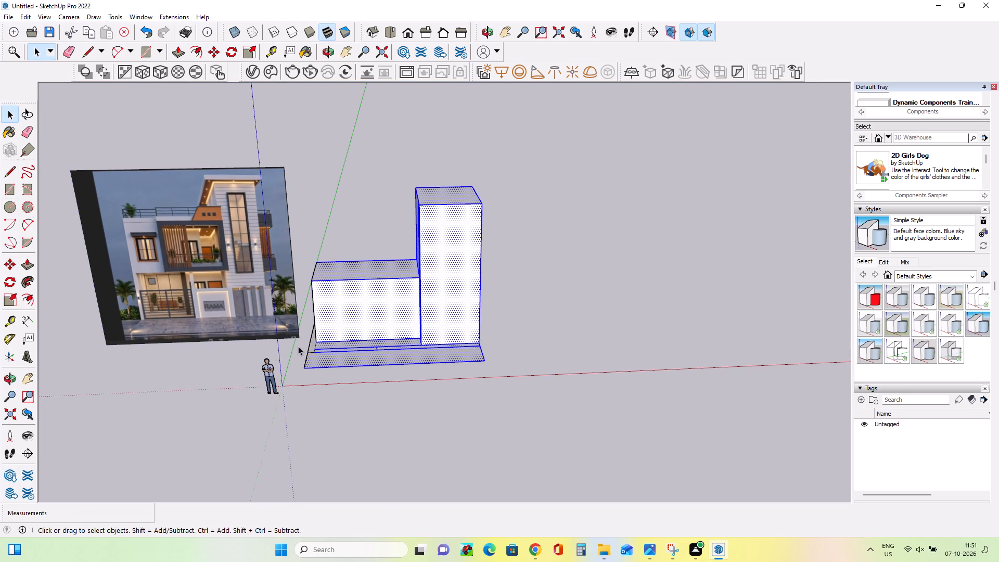
{"action": "scroll", "coordinate": [308, 343], "scroll_direction": "up", "scroll_amount": 1}
{"action": "middle_click_drag", "start_coordinate": [308, 343], "coordinate": [343, 363]}
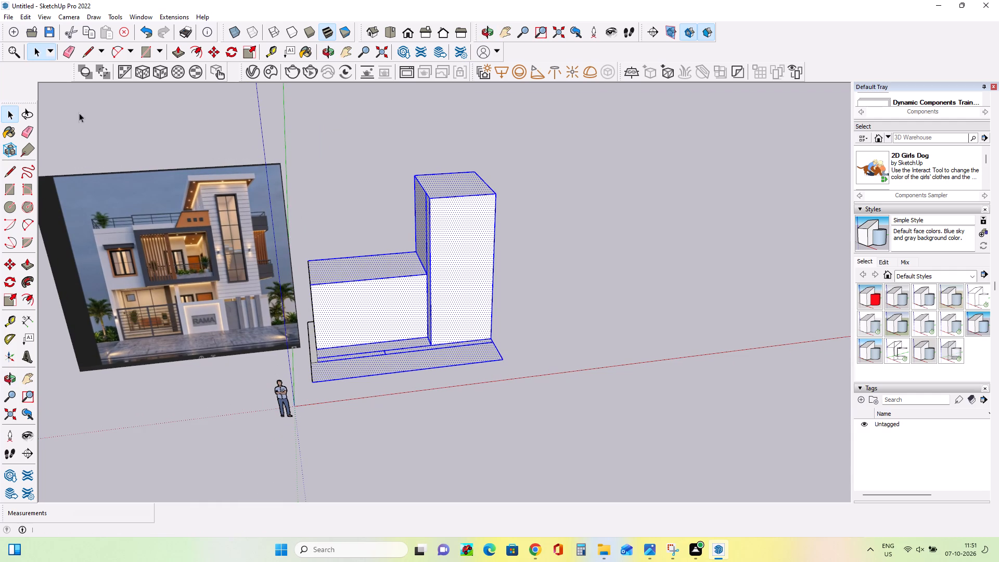
{"action": "left_click", "coordinate": [2, 111]}
{"action": "left_click", "coordinate": [66, 120]}
{"action": "left_click", "coordinate": [9, 116]}
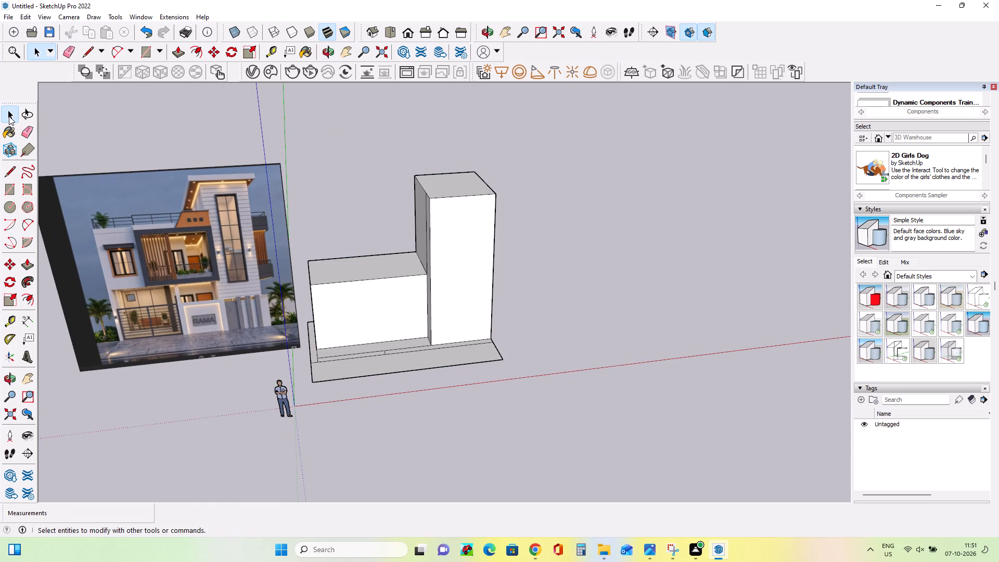
{"action": "left_click_drag", "start_coordinate": [526, 147], "coordinate": [305, 386]}
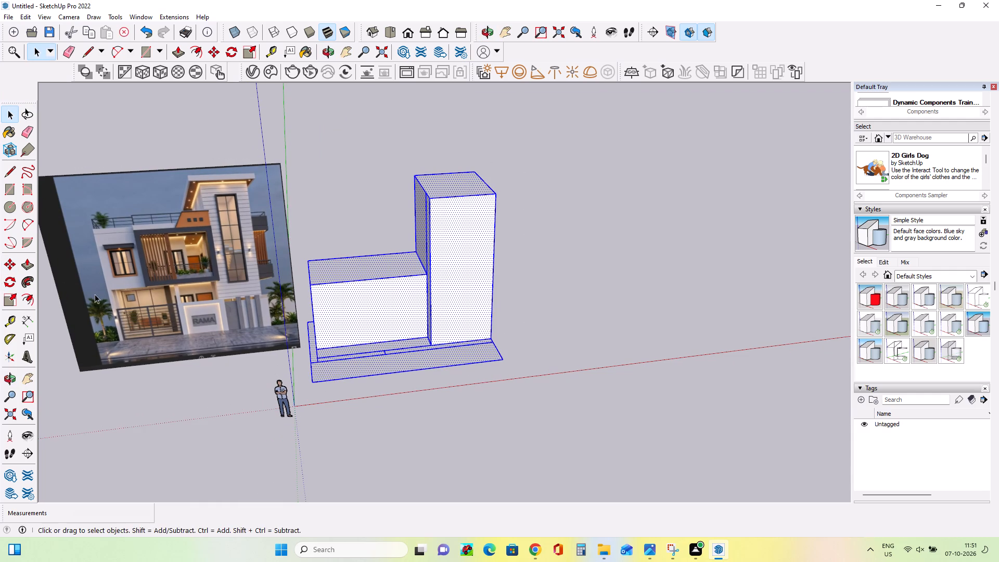
{"action": "key", "text": "m"}
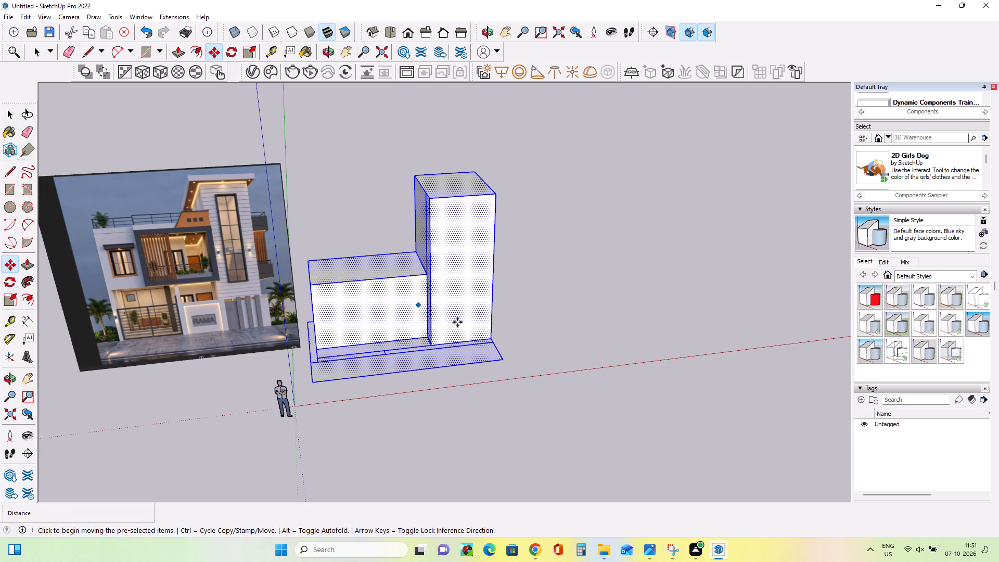
{"action": "left_click", "coordinate": [504, 362]}
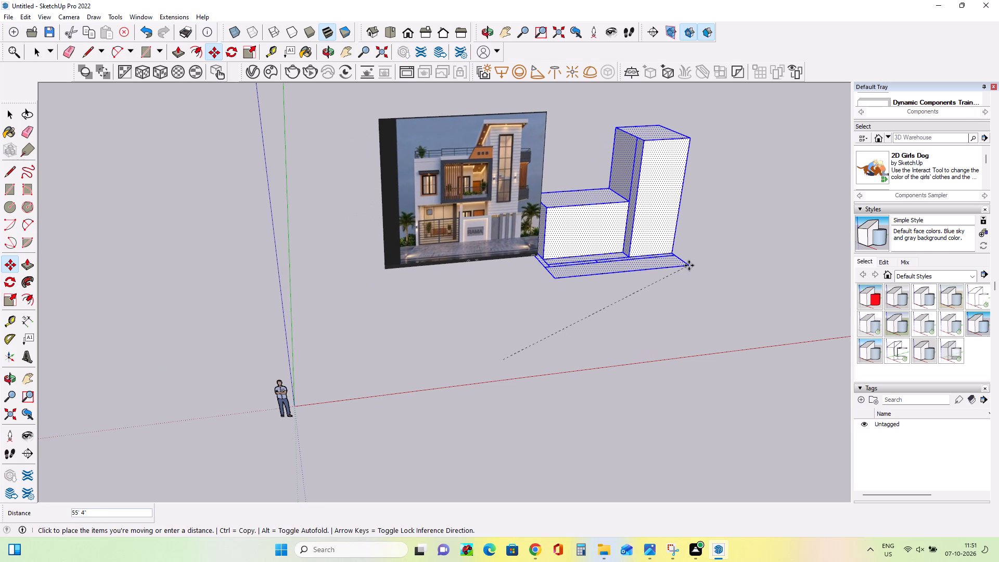
{"action": "left_click", "coordinate": [689, 265]}
{"action": "middle_click_drag", "start_coordinate": [685, 276], "coordinate": [599, 261]}
{"action": "left_click", "coordinate": [33, 380]}
{"action": "left_click_drag", "start_coordinate": [452, 221], "coordinate": [313, 279]}
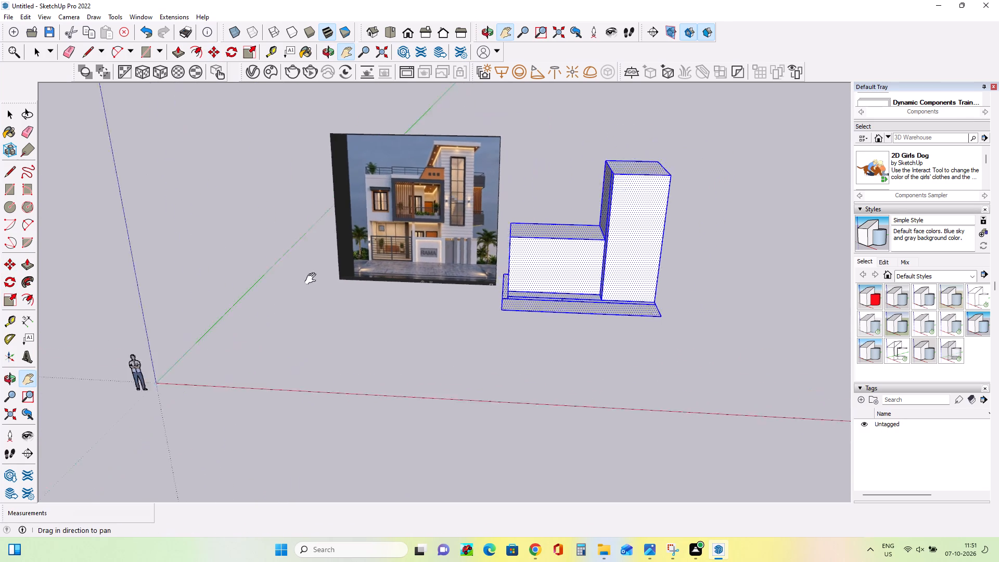
{"action": "left_click_drag", "start_coordinate": [313, 279], "coordinate": [237, 330]}
{"action": "middle_click_drag", "start_coordinate": [559, 420], "coordinate": [599, 397]}
{"action": "scroll", "coordinate": [481, 358], "scroll_direction": "up", "scroll_amount": 3}
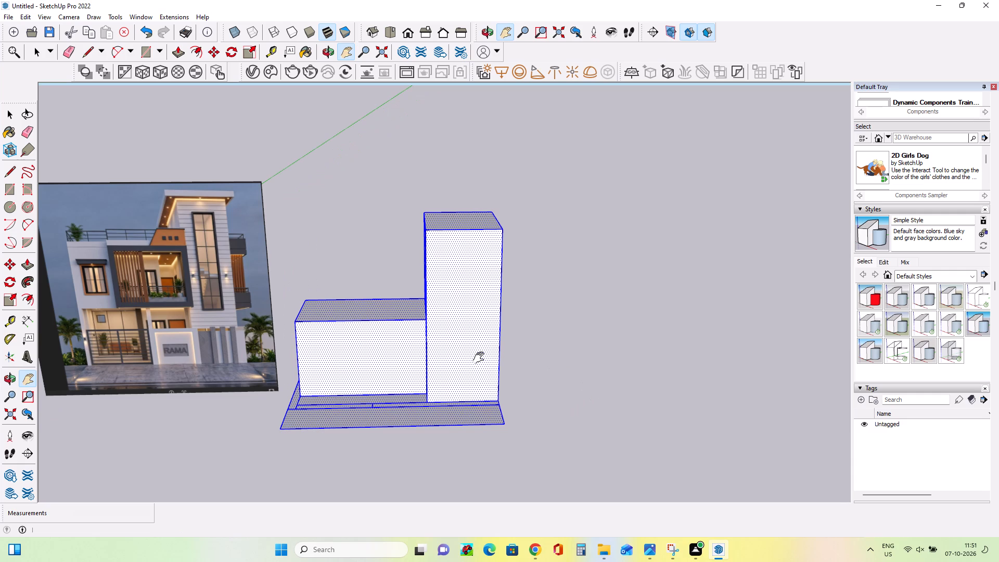
{"action": "scroll", "coordinate": [522, 349], "scroll_direction": "down", "scroll_amount": 2}
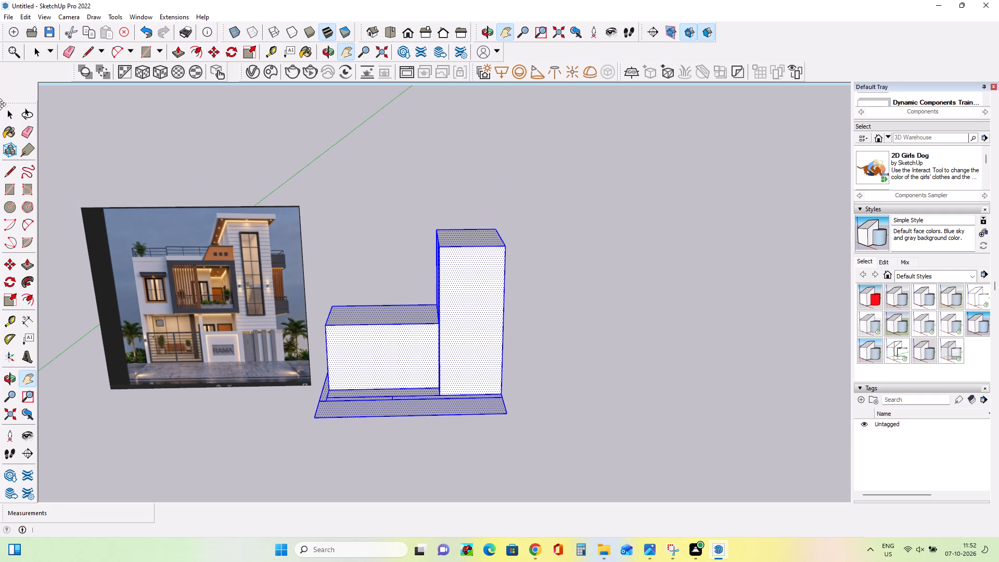
{"action": "left_click", "coordinate": [9, 122]}
{"action": "left_click", "coordinate": [117, 125]}
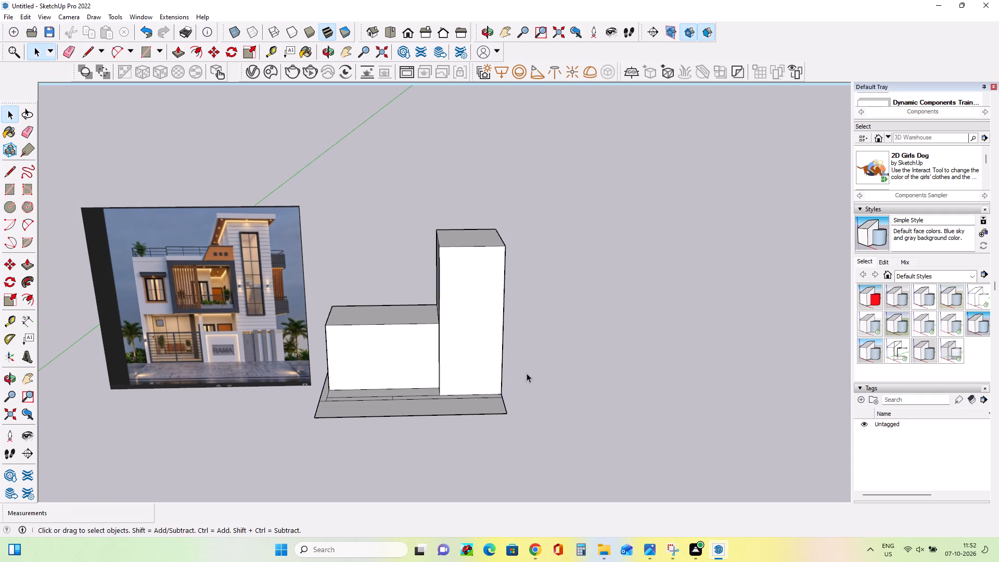
Examine the front face of the lower block and the overall massing against the upright elevation image.
{"action": "scroll", "coordinate": [460, 358], "scroll_direction": "up", "scroll_amount": 1}
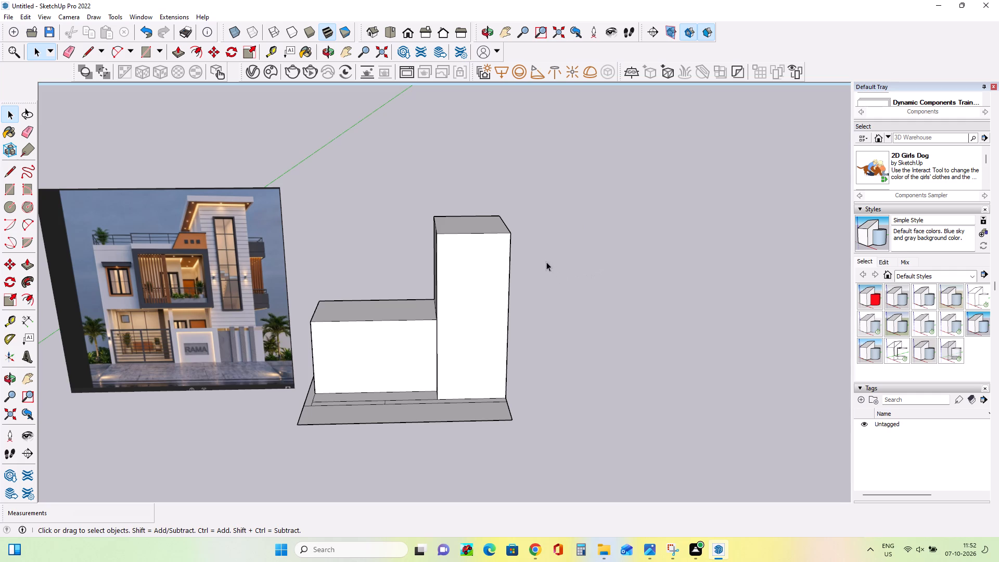
{"action": "scroll", "coordinate": [274, 361], "scroll_direction": "up", "scroll_amount": 3}
{"action": "scroll", "coordinate": [372, 368], "scroll_direction": "up", "scroll_amount": 5}
{"action": "scroll", "coordinate": [446, 374], "scroll_direction": "up", "scroll_amount": 6}
{"action": "scroll", "coordinate": [477, 337], "scroll_direction": "down", "scroll_amount": 8}
{"action": "scroll", "coordinate": [424, 338], "scroll_direction": "up", "scroll_amount": 2}
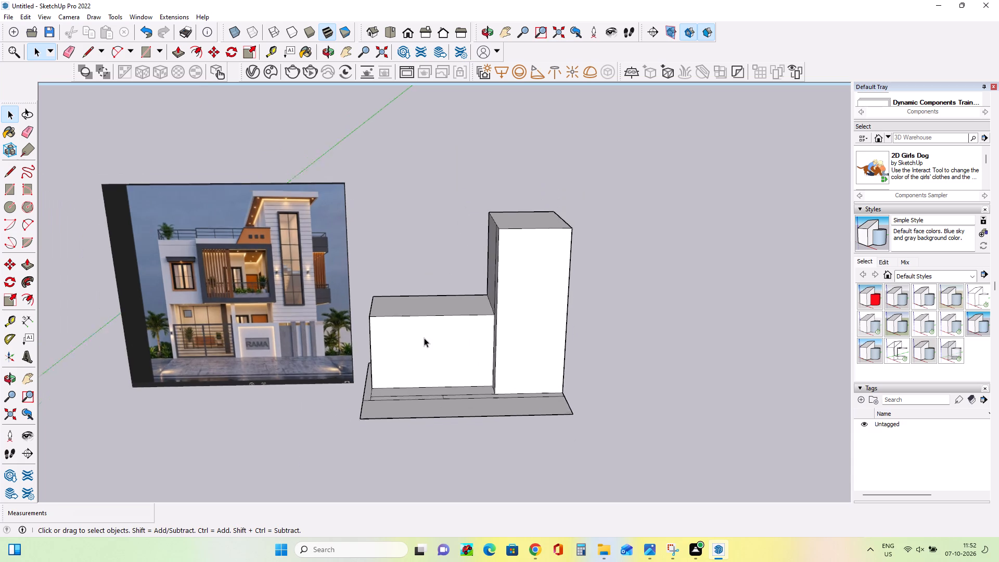
{"action": "scroll", "coordinate": [424, 338], "scroll_direction": "up", "scroll_amount": 2}
{"action": "middle_click_drag", "start_coordinate": [443, 352], "coordinate": [450, 393]}
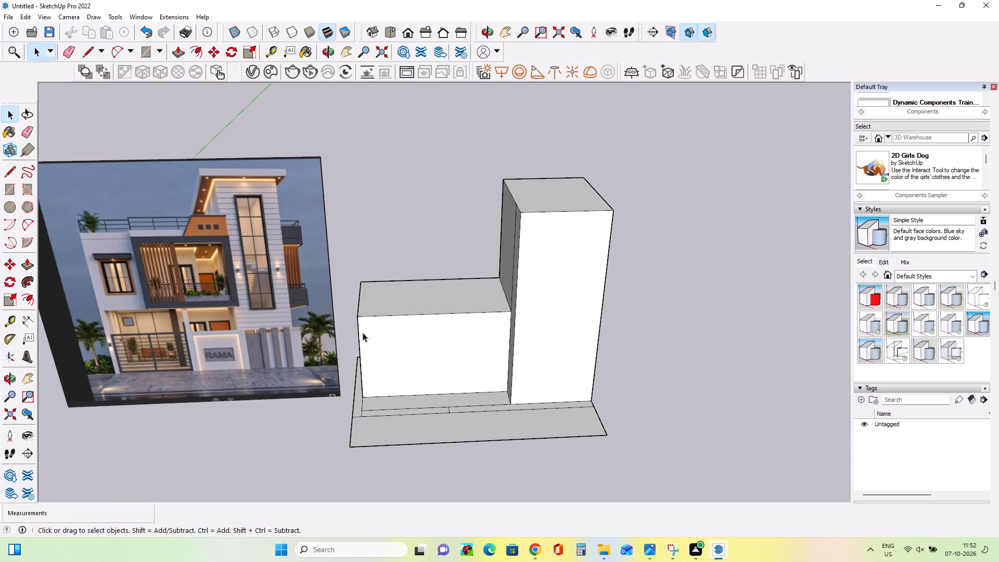
{"action": "left_click_drag", "start_coordinate": [479, 351], "coordinate": [469, 346]}
{"action": "left_click_drag", "start_coordinate": [469, 346], "coordinate": [459, 333]}
{"action": "middle_click_drag", "start_coordinate": [489, 340], "coordinate": [492, 285]}
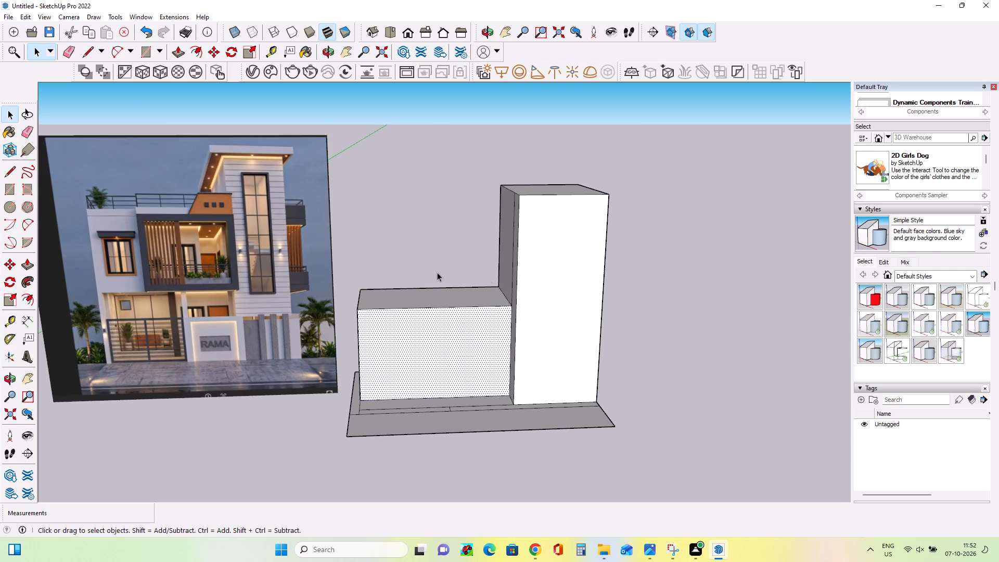
Extrude the narrow footprint strip in front of the tower up about 6' 8 5/8" as a front boundary wall.
{"action": "scroll", "coordinate": [437, 272], "scroll_direction": "up", "scroll_amount": 2}
{"action": "scroll", "coordinate": [437, 272], "scroll_direction": "down", "scroll_amount": 3}
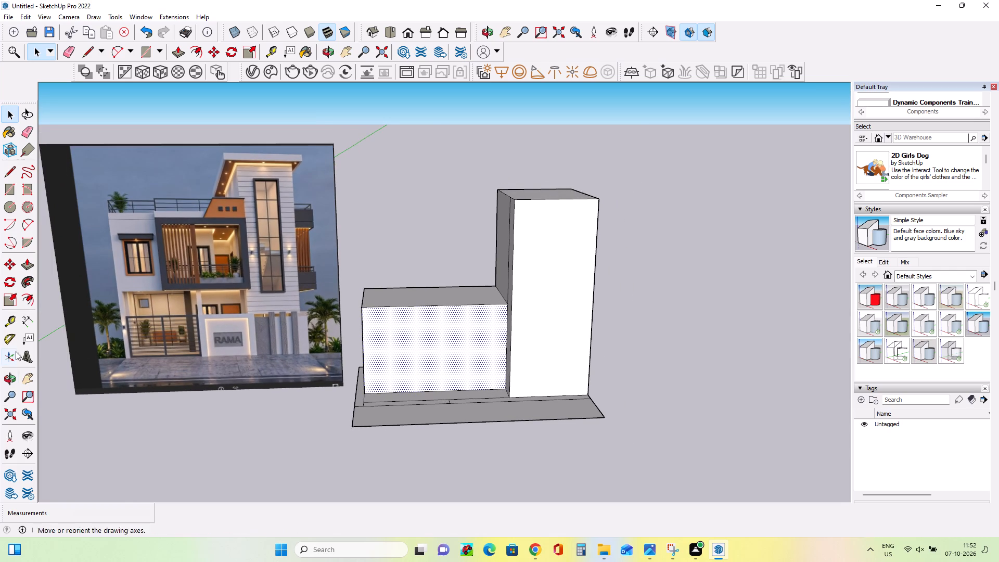
{"action": "left_click", "coordinate": [26, 265]}
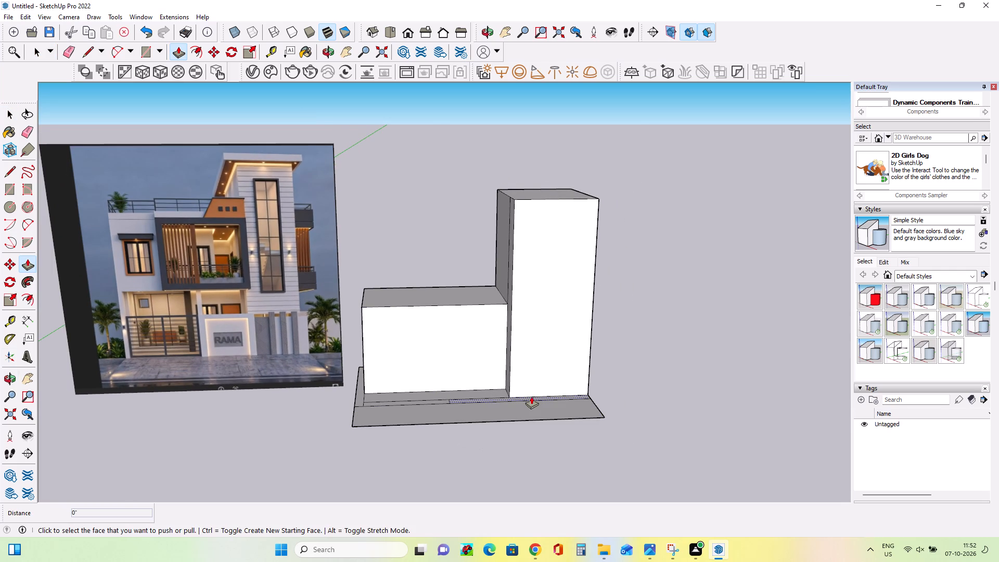
{"action": "middle_click_drag", "start_coordinate": [539, 393], "coordinate": [539, 427]}
{"action": "scroll", "coordinate": [537, 403], "scroll_direction": "up", "scroll_amount": 2}
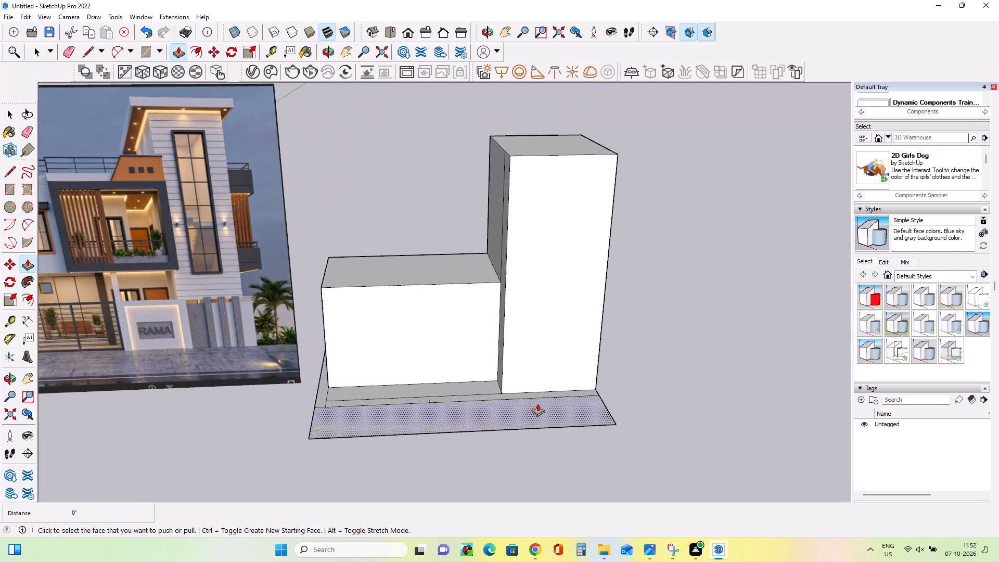
{"action": "scroll", "coordinate": [537, 403], "scroll_direction": "up", "scroll_amount": 1}
{"action": "left_click", "coordinate": [539, 395]}
{"action": "scroll", "coordinate": [531, 348], "scroll_direction": "up", "scroll_amount": 1}
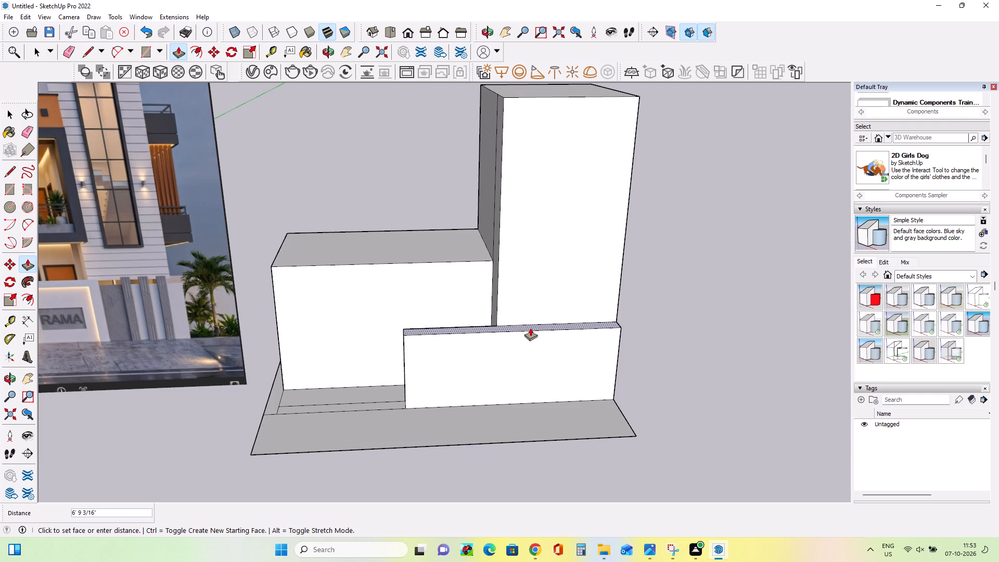
{"action": "left_click", "coordinate": [530, 328]}
Push the free end face of the front boundary wall in about 2' 4 7/16" to shorten the wall toward the tower.
{"action": "middle_click_drag", "start_coordinate": [608, 353], "coordinate": [612, 353]}
{"action": "scroll", "coordinate": [625, 368], "scroll_direction": "down", "scroll_amount": 5}
{"action": "middle_click_drag", "start_coordinate": [457, 403], "coordinate": [486, 389]}
{"action": "scroll", "coordinate": [467, 387], "scroll_direction": "up", "scroll_amount": 3}
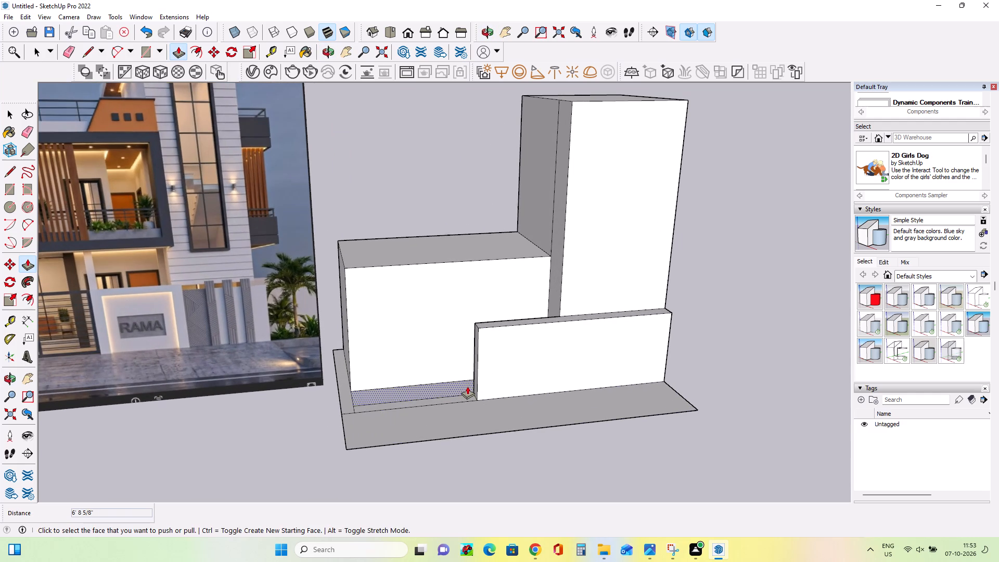
{"action": "middle_click_drag", "start_coordinate": [475, 380], "coordinate": [563, 385]}
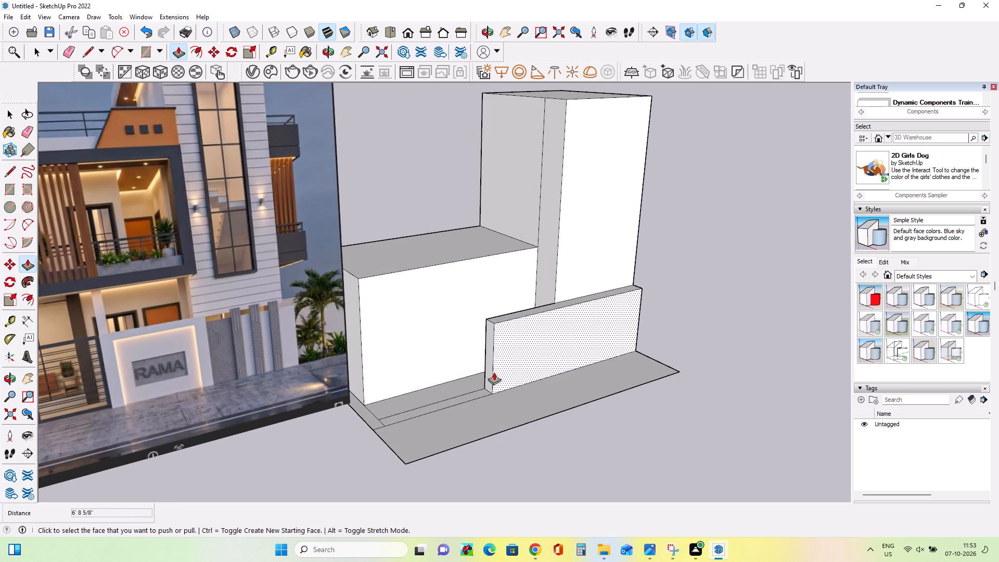
{"action": "left_click", "coordinate": [487, 372]}
{"action": "left_click", "coordinate": [508, 363]}
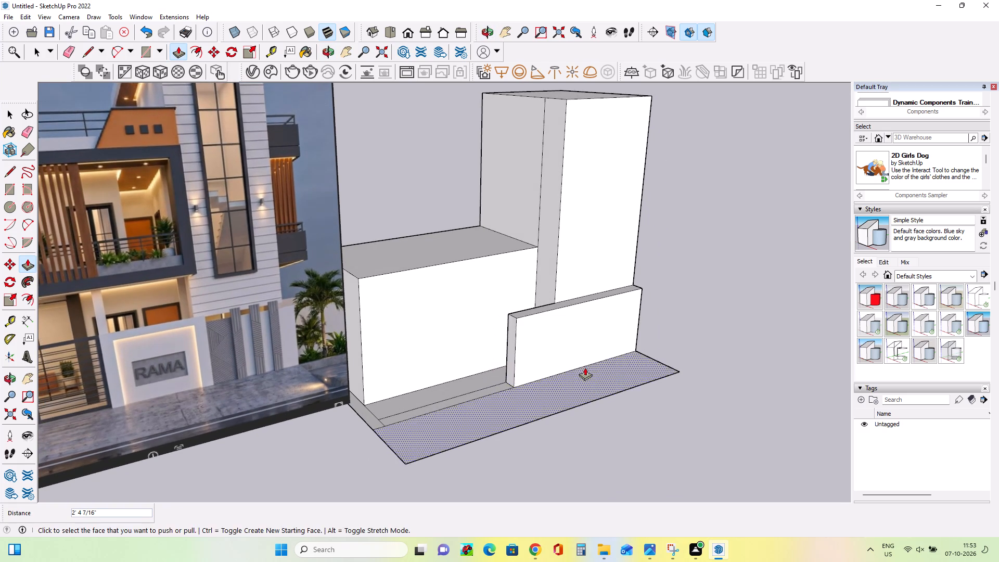
Extrude the narrow side strip beside the lower block up 11' 5", level with the block's roof.
{"action": "middle_click_drag", "start_coordinate": [585, 367], "coordinate": [463, 398]}
{"action": "scroll", "coordinate": [338, 399], "scroll_direction": "down", "scroll_amount": 5}
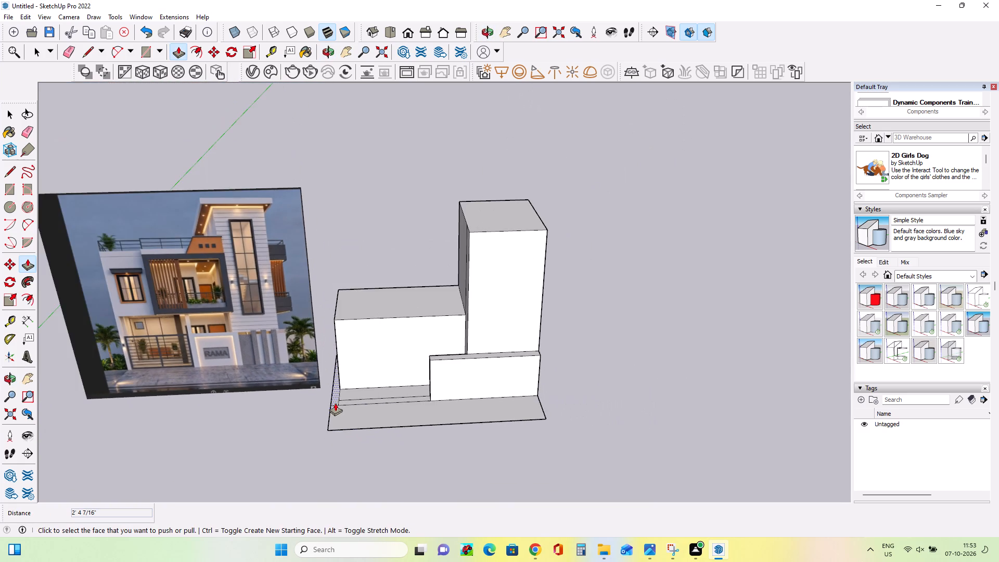
{"action": "scroll", "coordinate": [325, 416], "scroll_direction": "up", "scroll_amount": 3}
{"action": "left_click", "coordinate": [337, 396]}
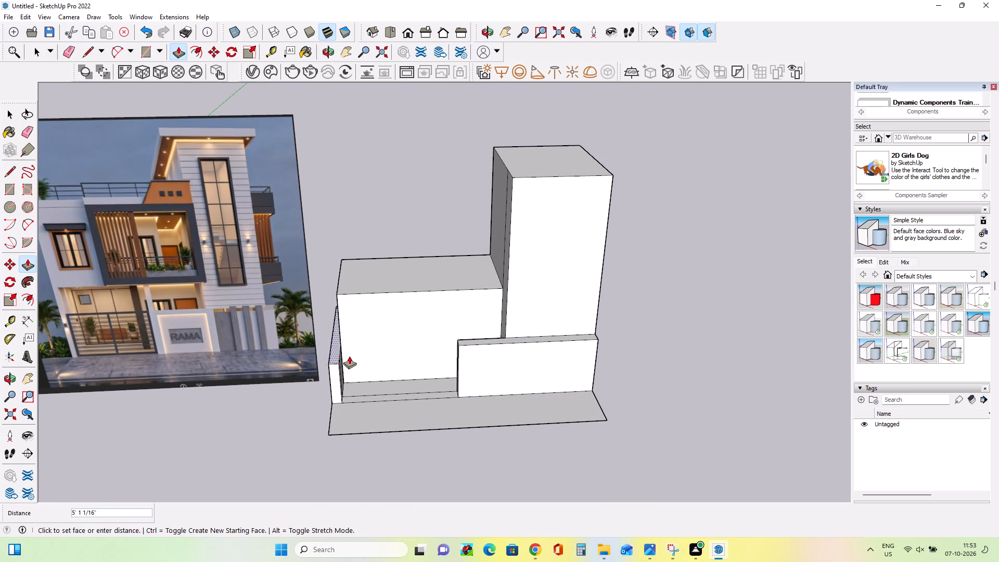
{"action": "left_click", "coordinate": [347, 286]}
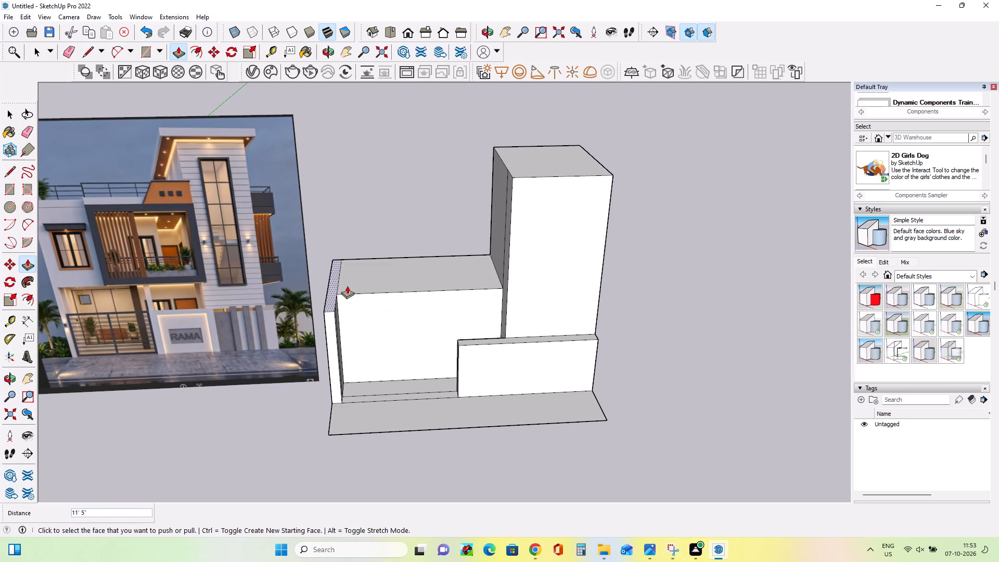
Examine the lower block's roof and front face against the upright elevation image.
{"action": "scroll", "coordinate": [351, 296], "scroll_direction": "down", "scroll_amount": 3}
{"action": "middle_click_drag", "start_coordinate": [348, 306], "coordinate": [380, 271]}
{"action": "scroll", "coordinate": [380, 271], "scroll_direction": "up", "scroll_amount": 1}
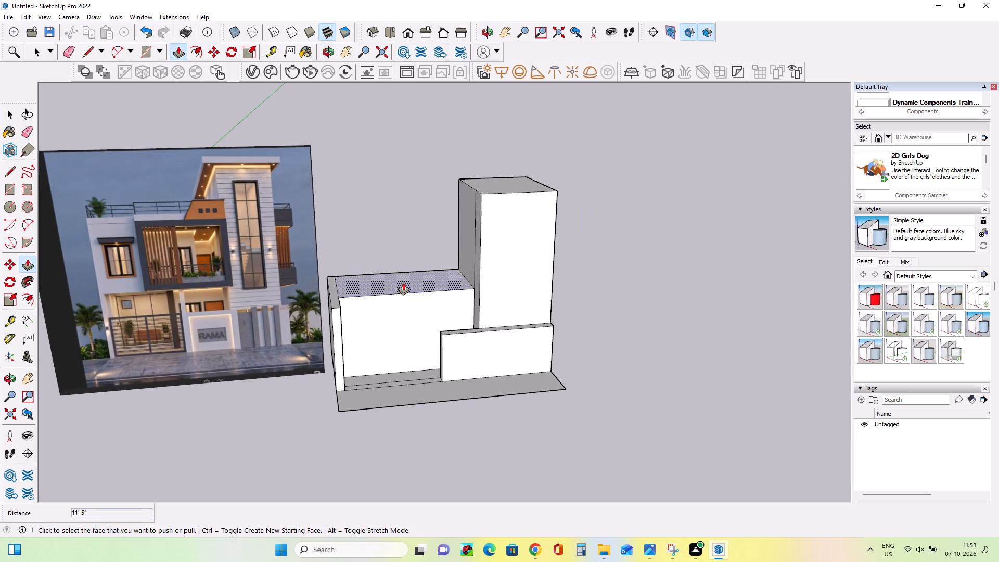
{"action": "scroll", "coordinate": [418, 284], "scroll_direction": "up", "scroll_amount": 2}
{"action": "scroll", "coordinate": [429, 242], "scroll_direction": "down", "scroll_amount": 3}
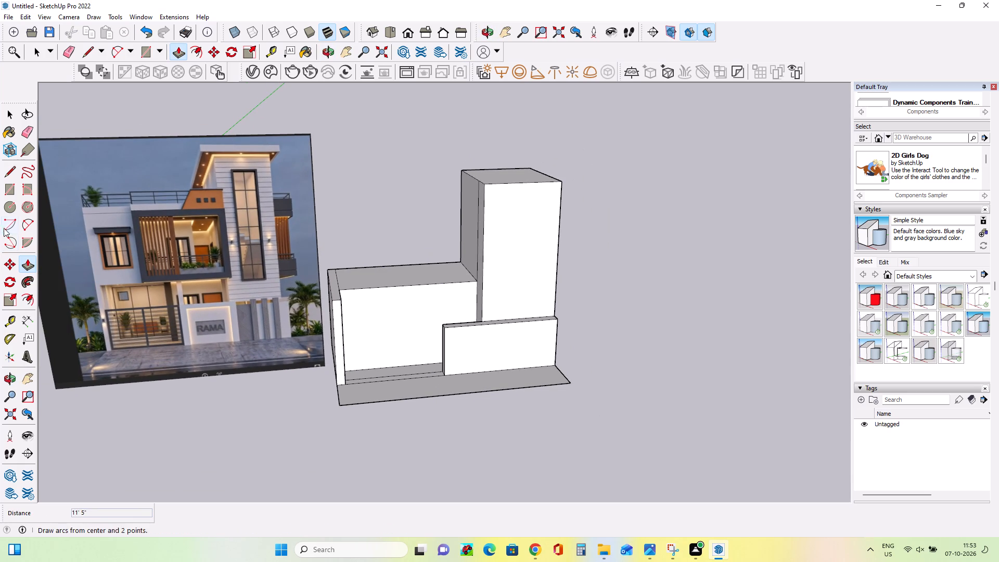
{"action": "scroll", "coordinate": [411, 284], "scroll_direction": "up", "scroll_amount": 1}
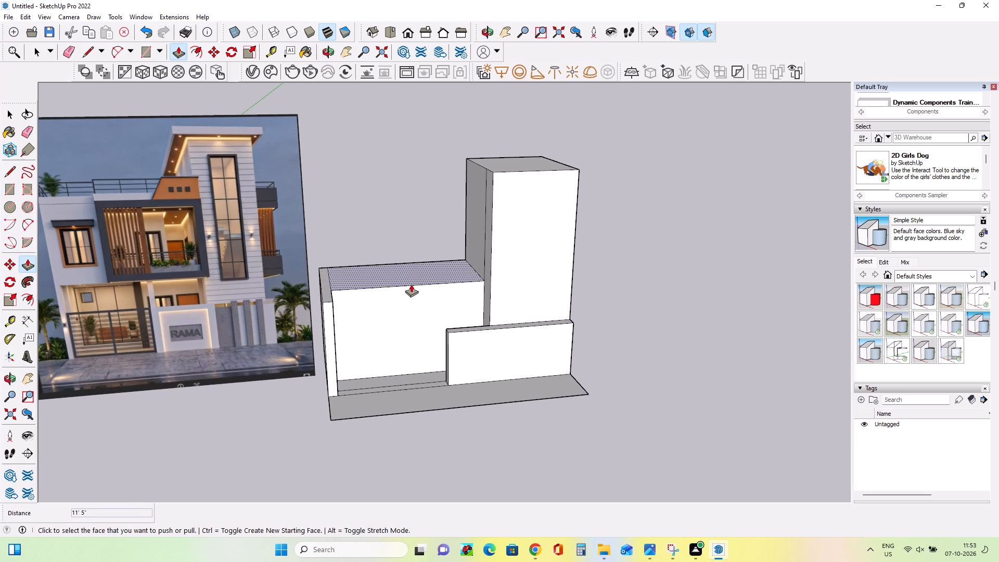
{"action": "left_click", "coordinate": [11, 194]}
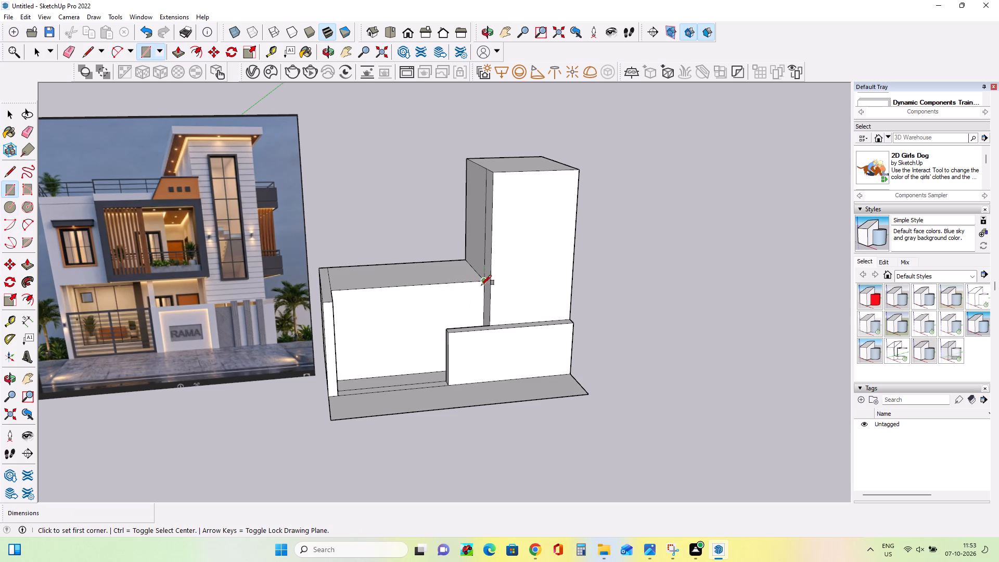
{"action": "middle_click_drag", "start_coordinate": [363, 303], "coordinate": [355, 346]}
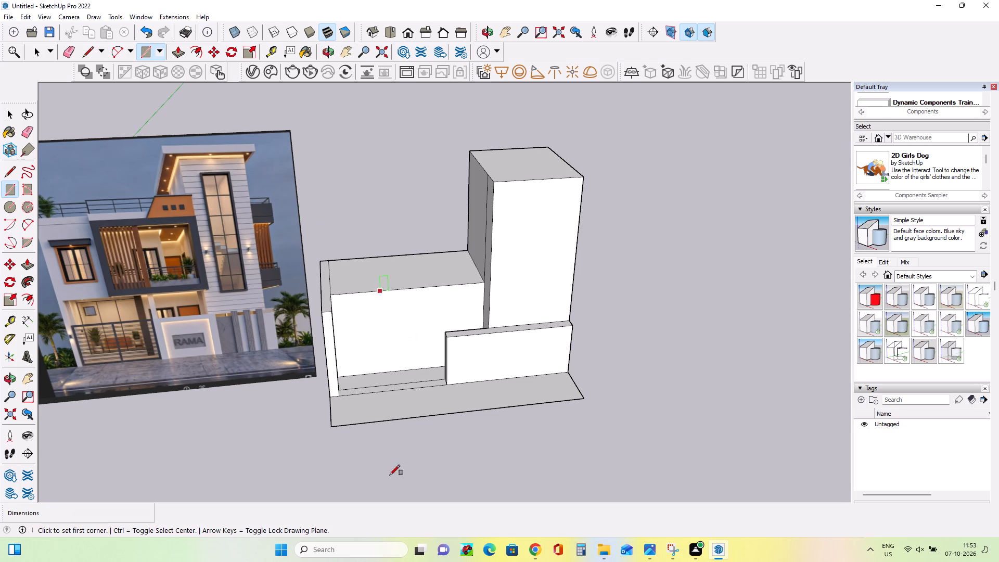
{"action": "scroll", "coordinate": [442, 319], "scroll_direction": "down", "scroll_amount": 3}
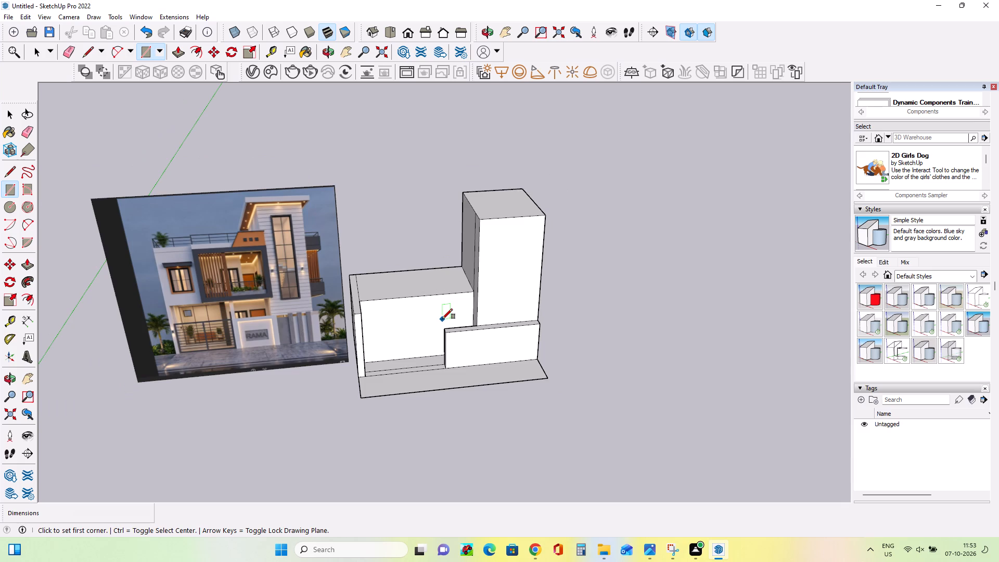
{"action": "scroll", "coordinate": [428, 320], "scroll_direction": "up", "scroll_amount": 3}
{"action": "scroll", "coordinate": [428, 320], "scroll_direction": "down", "scroll_amount": 2}
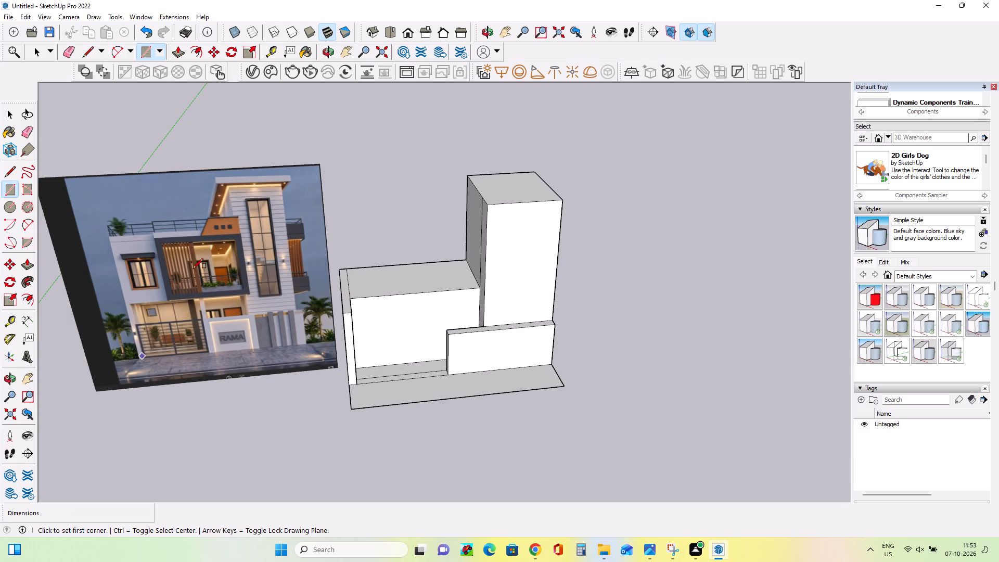
{"action": "left_click", "coordinate": [11, 188]}
{"action": "scroll", "coordinate": [506, 331], "scroll_direction": "up", "scroll_amount": 2}
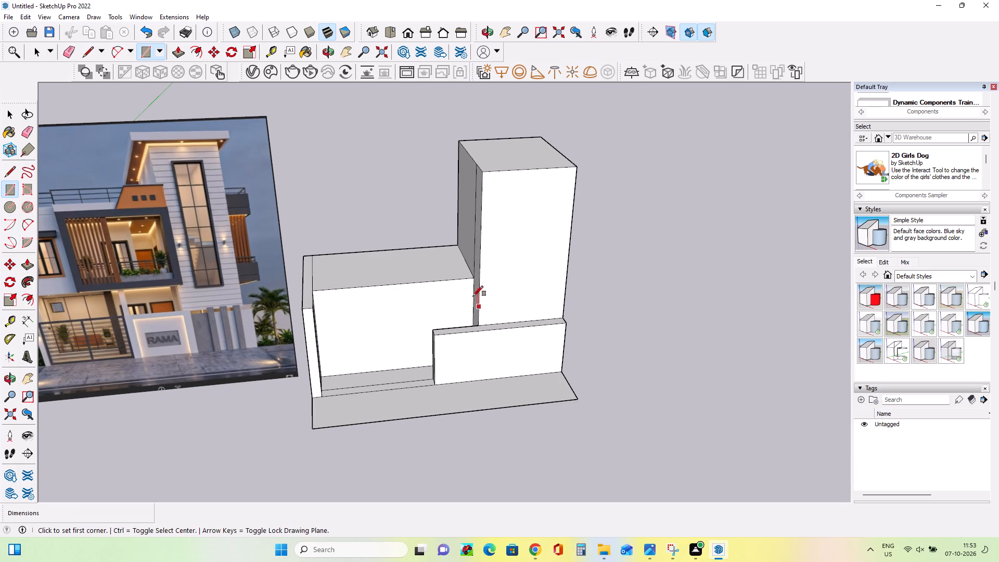
Push the front end of the new side wall back flush with the lower block's front face.
{"action": "left_click", "coordinate": [29, 260]}
{"action": "left_click", "coordinate": [308, 336]}
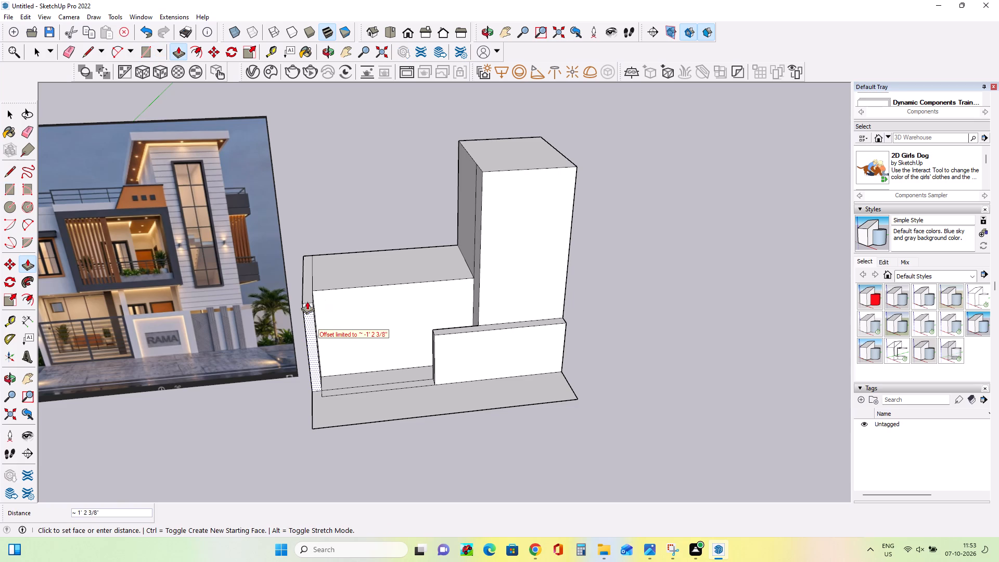
{"action": "left_click", "coordinate": [310, 311]}
{"action": "left_click", "coordinate": [308, 307]}
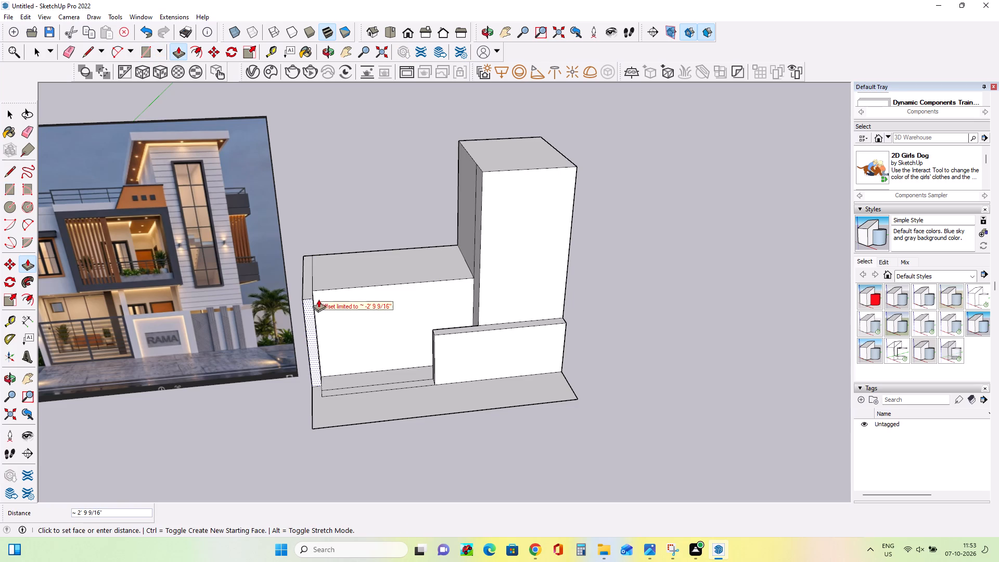
{"action": "left_click", "coordinate": [322, 293]}
{"action": "scroll", "coordinate": [340, 295], "scroll_direction": "up", "scroll_amount": 4}
{"action": "scroll", "coordinate": [340, 295], "scroll_direction": "down", "scroll_amount": 2}
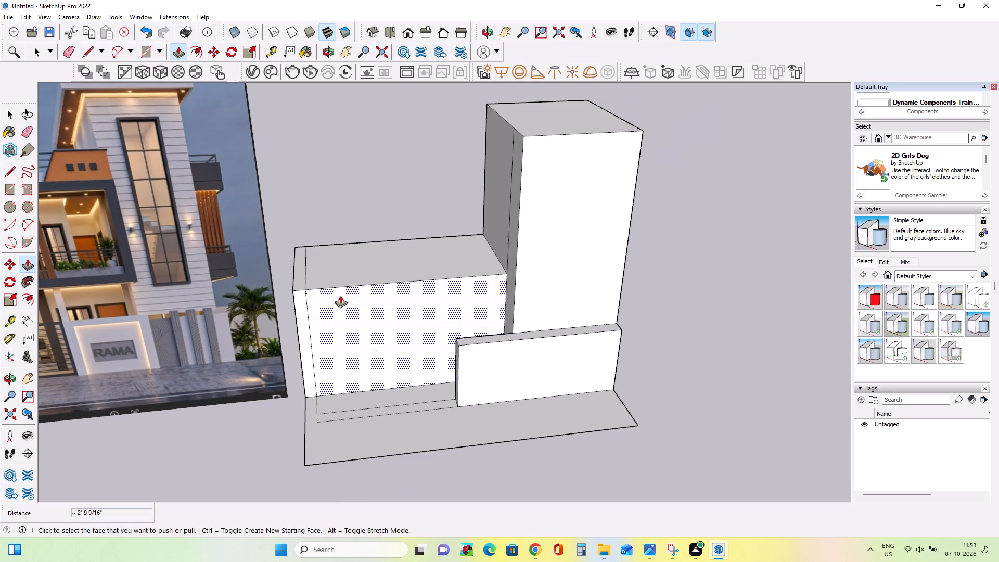
Draw a rectangular band about 1' 1" high and 19' 3" long along the top of the lower block's front face.
{"action": "left_click", "coordinate": [9, 187]}
{"action": "scroll", "coordinate": [538, 341], "scroll_direction": "down", "scroll_amount": 3}
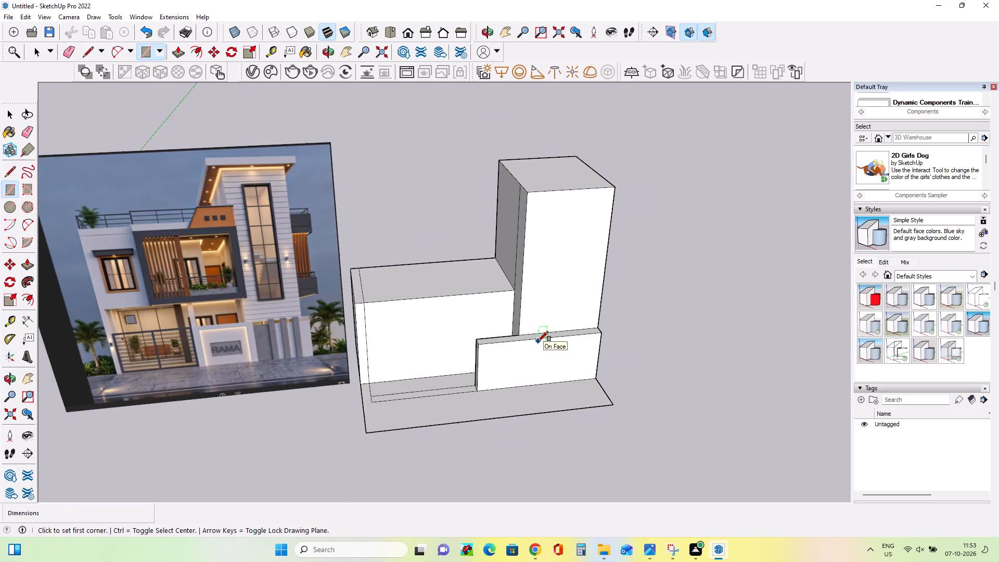
{"action": "scroll", "coordinate": [538, 341], "scroll_direction": "down", "scroll_amount": 3}
{"action": "scroll", "coordinate": [505, 324], "scroll_direction": "up", "scroll_amount": 2}
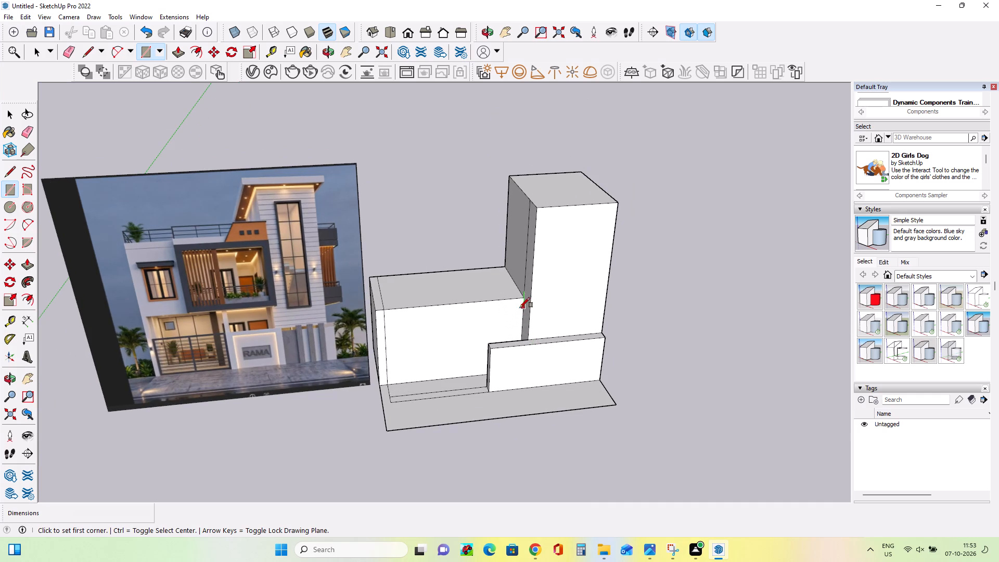
{"action": "scroll", "coordinate": [520, 308], "scroll_direction": "up", "scroll_amount": 1}
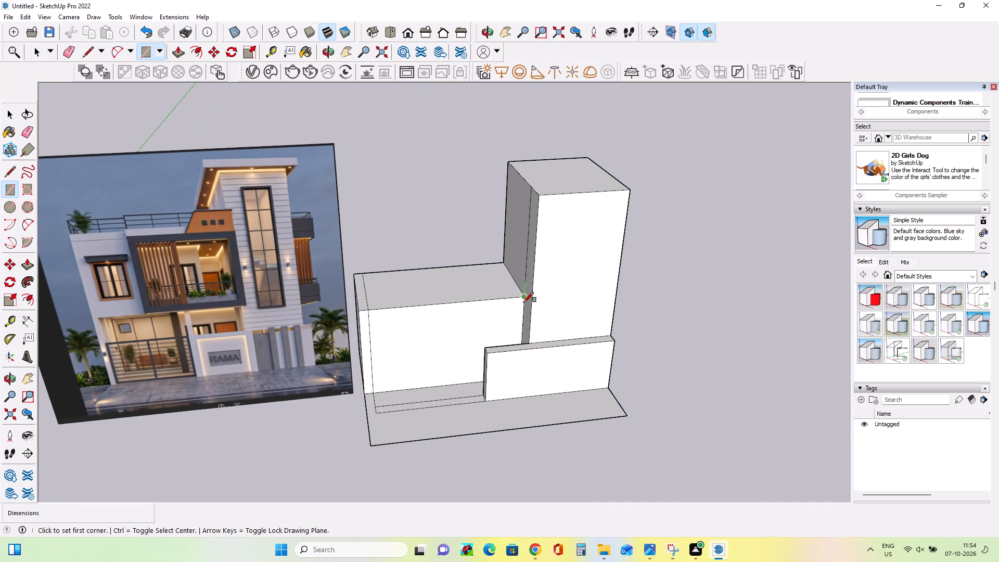
{"action": "scroll", "coordinate": [523, 303], "scroll_direction": "up", "scroll_amount": 3}
{"action": "left_click", "coordinate": [519, 308]}
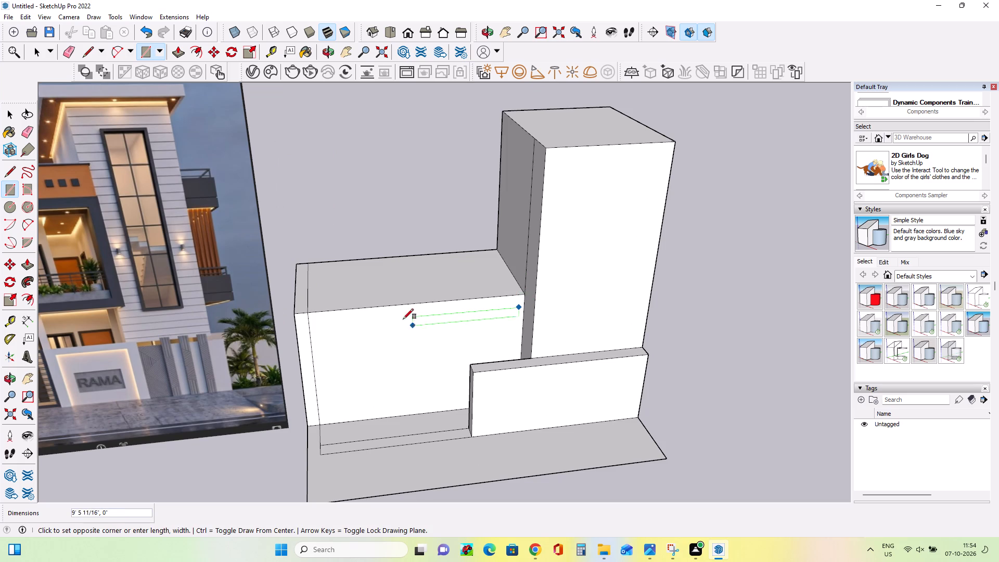
{"action": "key", "text": "Escape"}
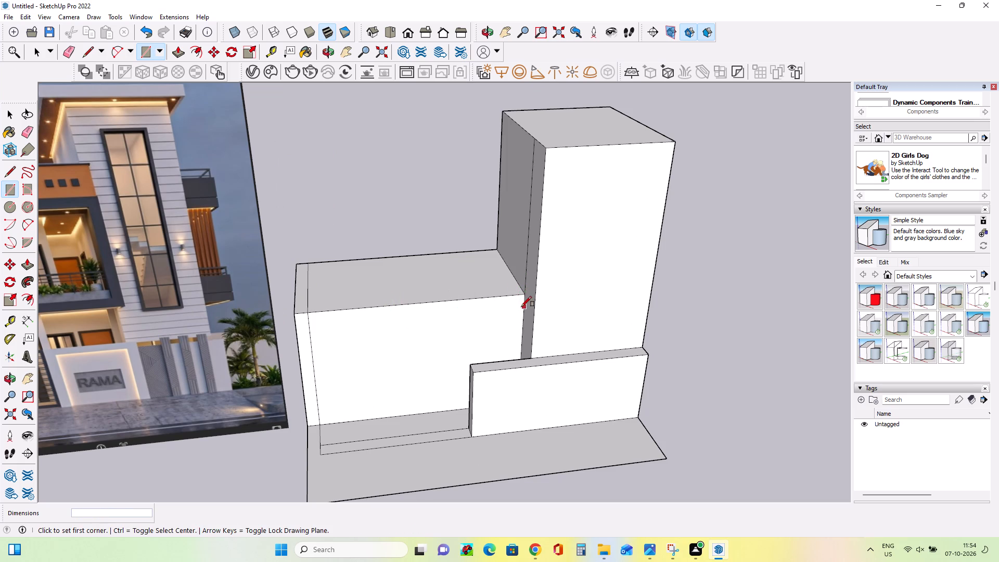
{"action": "left_click", "coordinate": [523, 305]}
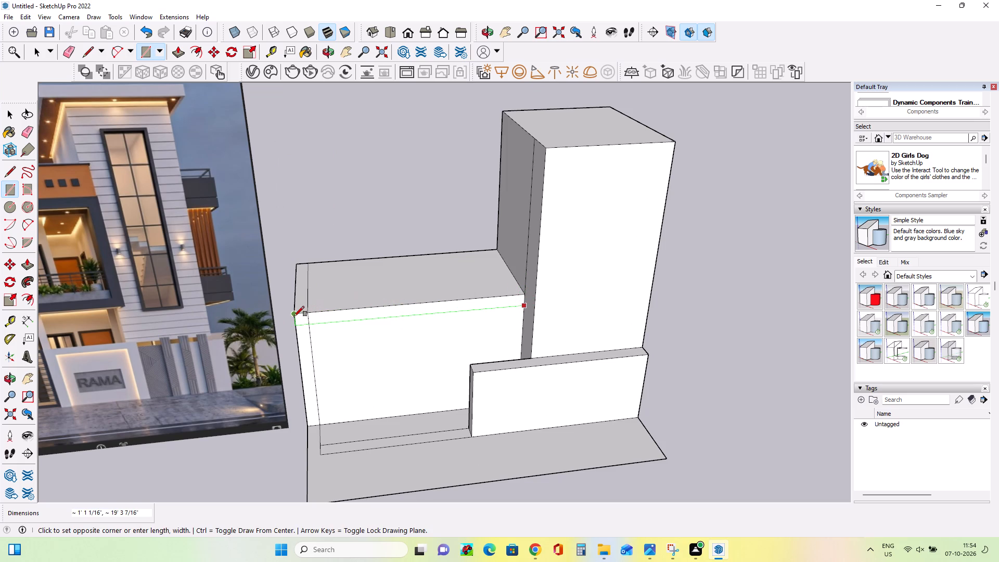
{"action": "left_click", "coordinate": [294, 316]}
Pull the top band, including its short segment over the side wall, out about 2' 9 9/16" as a projecting roof slab.
{"action": "scroll", "coordinate": [446, 328], "scroll_direction": "down", "scroll_amount": 4}
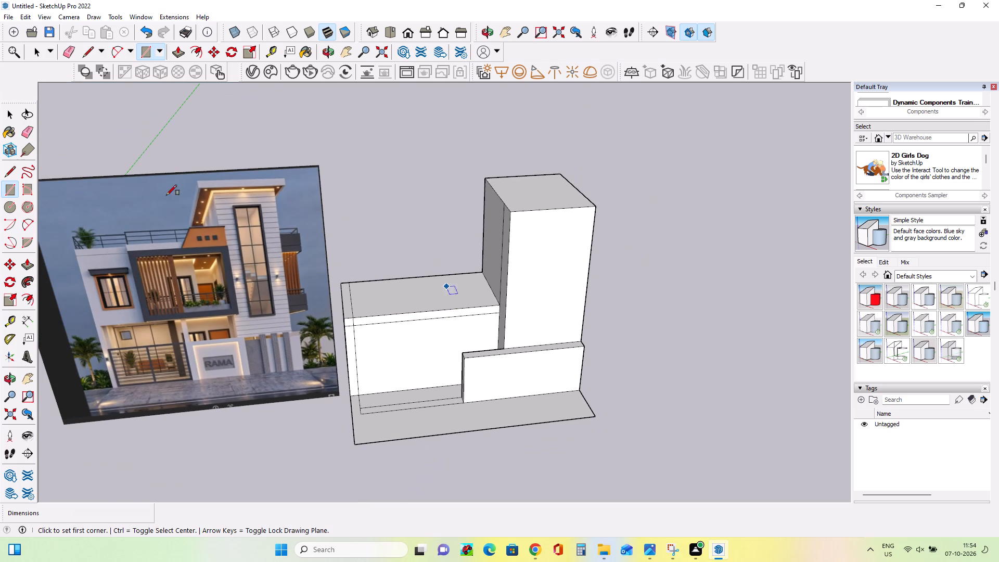
{"action": "middle_click_drag", "start_coordinate": [301, 395], "coordinate": [275, 324]}
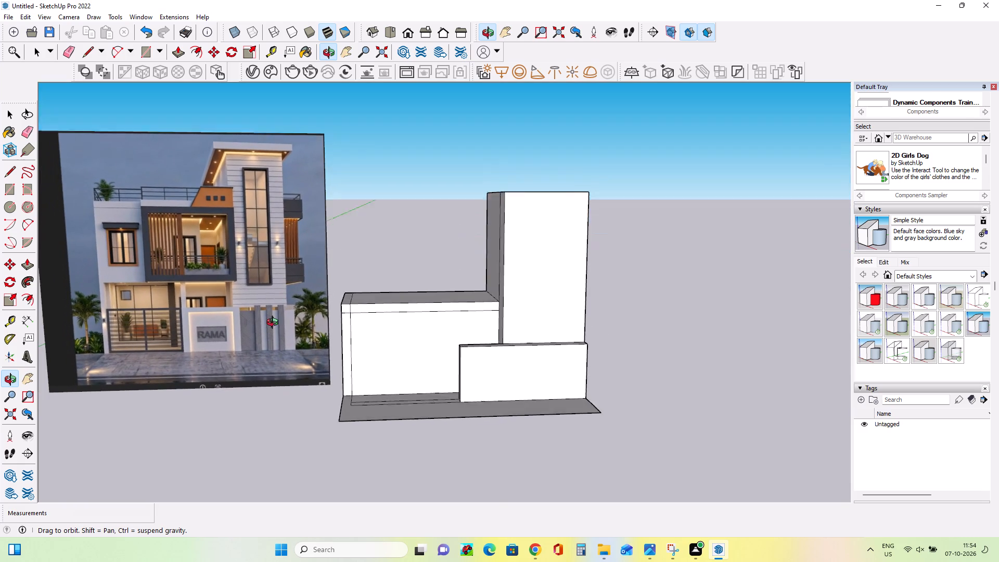
{"action": "middle_click_drag", "start_coordinate": [275, 324], "coordinate": [274, 327]}
{"action": "left_click", "coordinate": [20, 267]}
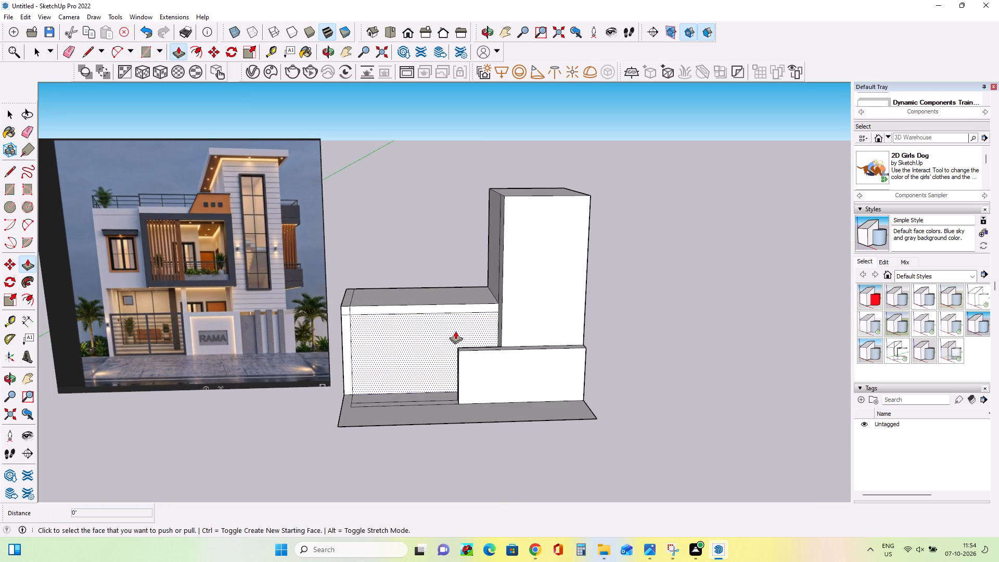
{"action": "left_click", "coordinate": [436, 307]}
{"action": "left_click", "coordinate": [463, 321]}
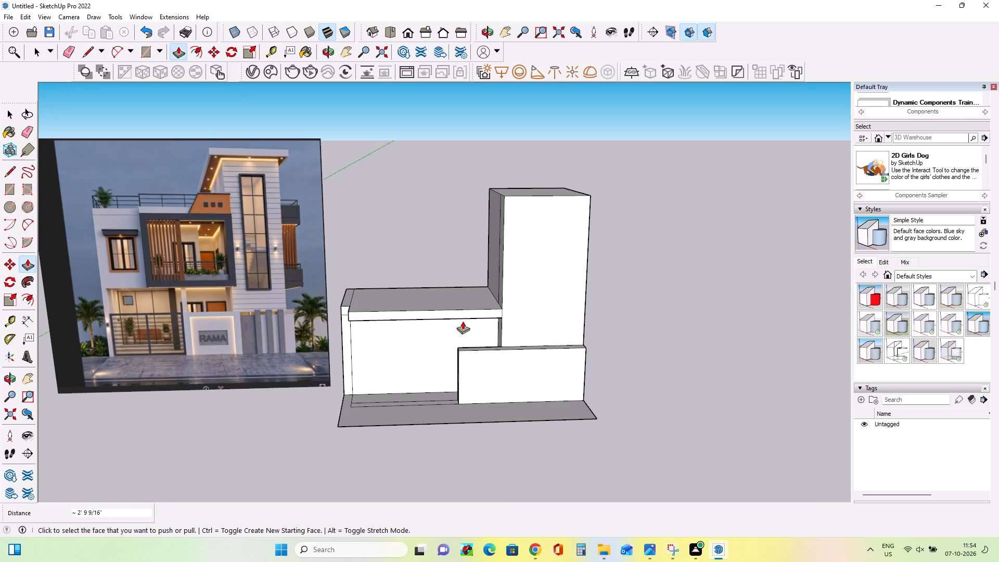
{"action": "middle_click_drag", "start_coordinate": [547, 320], "coordinate": [552, 353]}
{"action": "scroll", "coordinate": [374, 359], "scroll_direction": "up", "scroll_amount": 2}
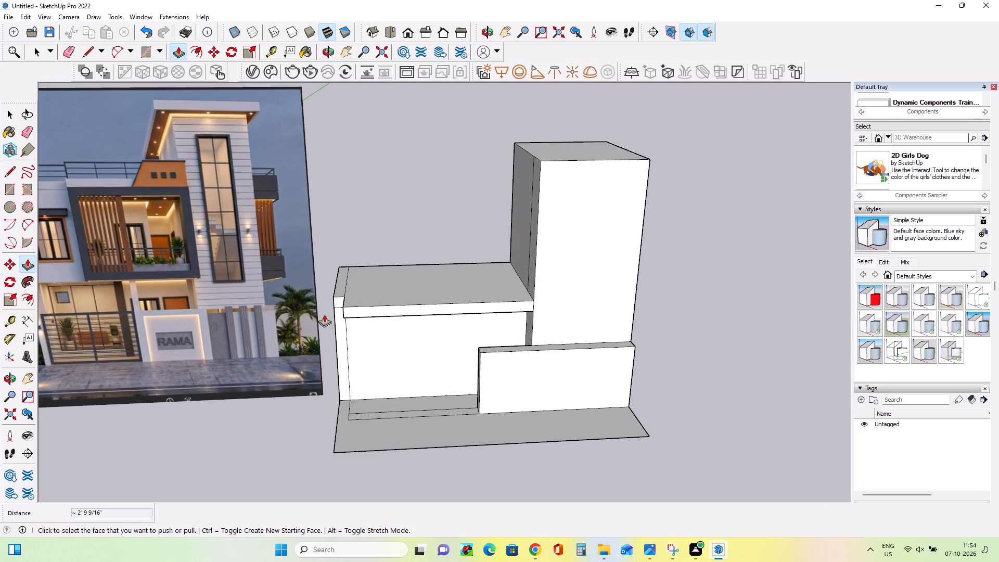
{"action": "left_click", "coordinate": [339, 299]}
{"action": "left_click", "coordinate": [354, 308]}
Erase the vertical seam between the side wall and the lower block's front face below the roof slab.
{"action": "middle_click_drag", "start_coordinate": [363, 340], "coordinate": [376, 311]}
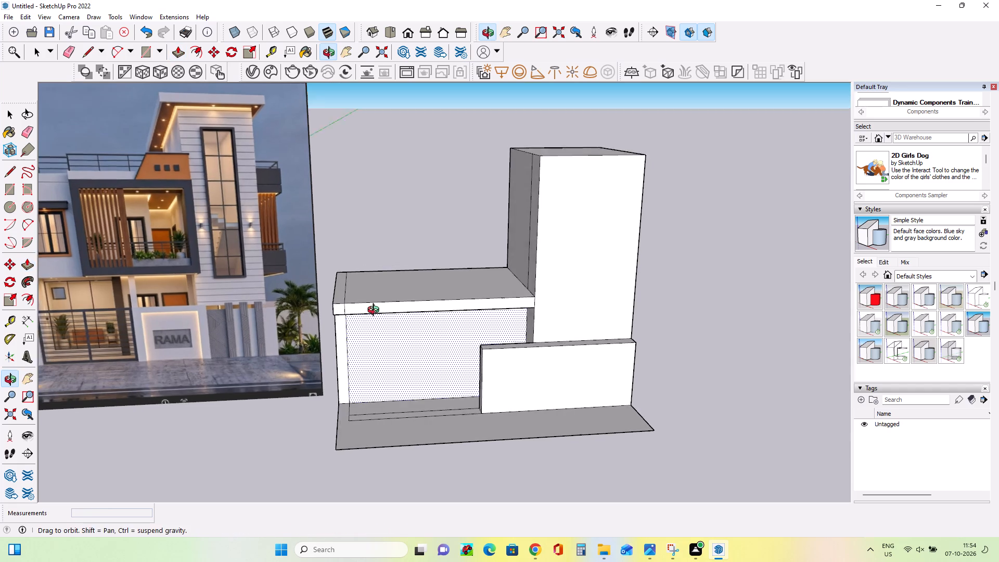
{"action": "middle_click_drag", "start_coordinate": [376, 311], "coordinate": [376, 310]}
{"action": "left_click", "coordinate": [31, 135]}
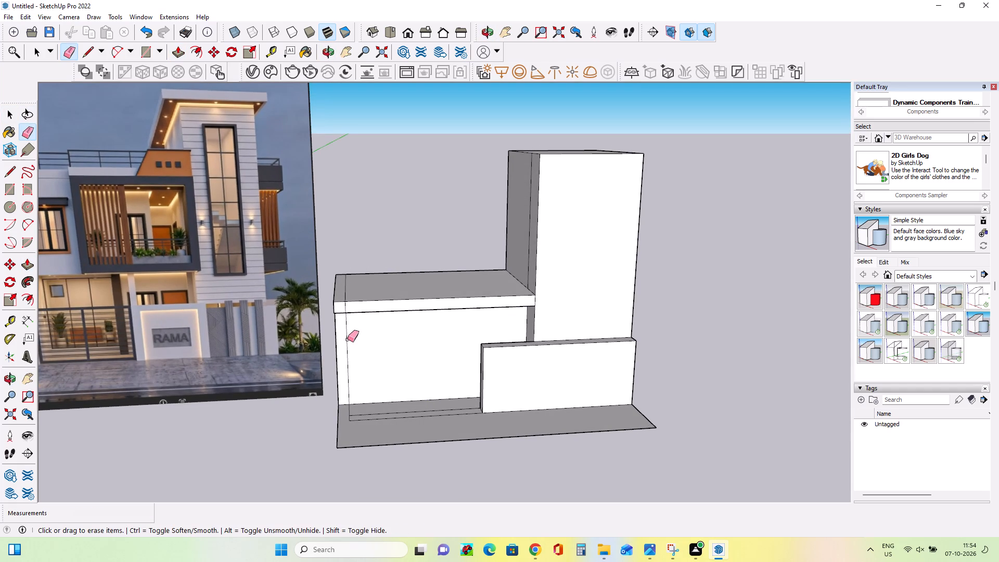
{"action": "left_click", "coordinate": [348, 339]}
{"action": "middle_click_drag", "start_coordinate": [357, 295], "coordinate": [365, 342]}
{"action": "scroll", "coordinate": [386, 289], "scroll_direction": "down", "scroll_amount": 3}
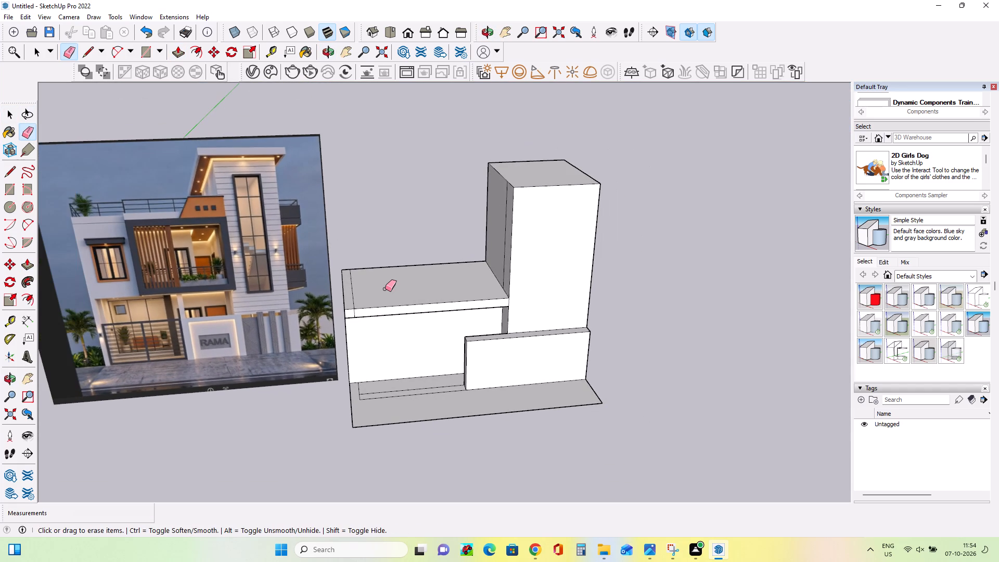
Undo the roof-slab seam erasure and the earlier erasure of the vertical seam between the side wall and the lower block's front face.
{"action": "left_click", "coordinate": [357, 299]}
{"action": "middle_click_drag", "start_coordinate": [369, 344], "coordinate": [360, 287]}
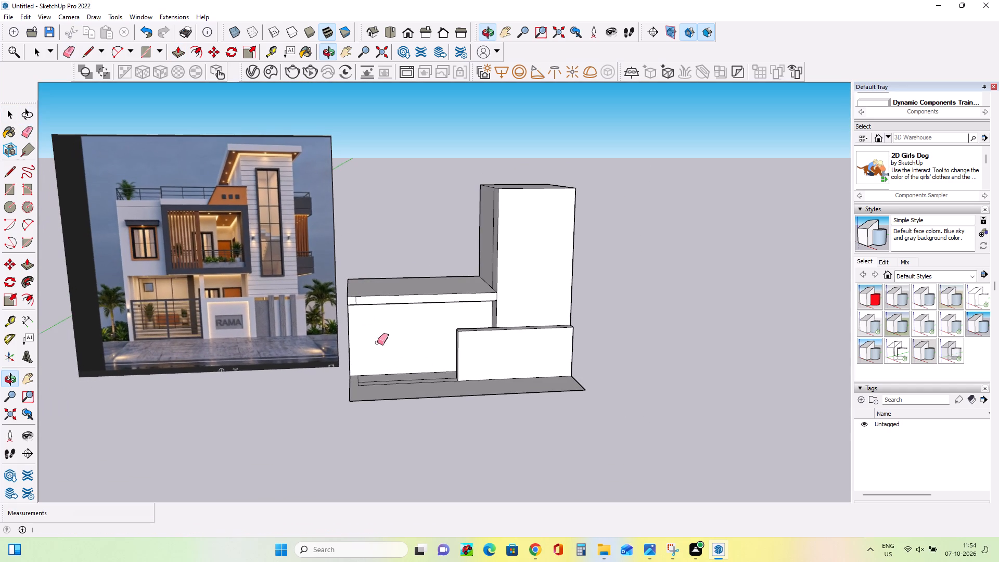
{"action": "key", "text": "ctrl+z"}
{"action": "key", "text": "ctrl+z"}
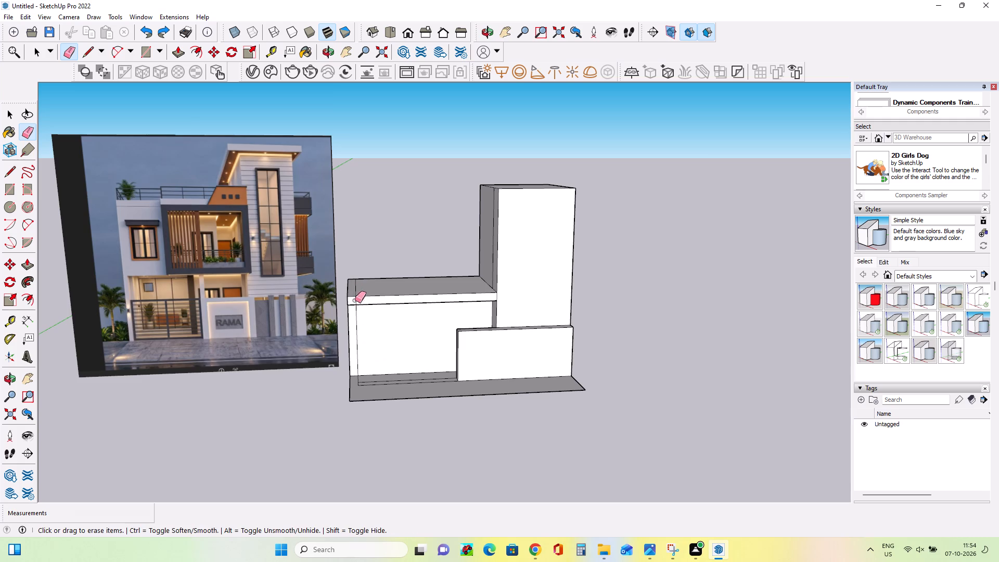
Erase the seams across the roof slab's front edge and top face, keeping the side wall's vertical seam below.
{"action": "scroll", "coordinate": [357, 285], "scroll_direction": "up", "scroll_amount": 4}
{"action": "middle_click_drag", "start_coordinate": [373, 358], "coordinate": [395, 237]}
{"action": "left_click", "coordinate": [362, 276]}
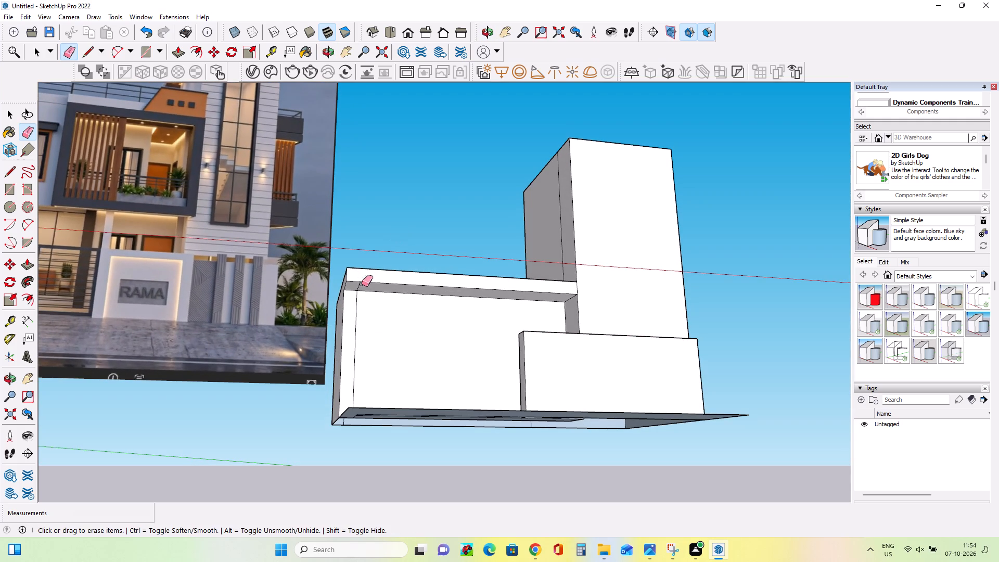
{"action": "middle_click_drag", "start_coordinate": [387, 253], "coordinate": [390, 412]}
{"action": "left_click", "coordinate": [361, 298]}
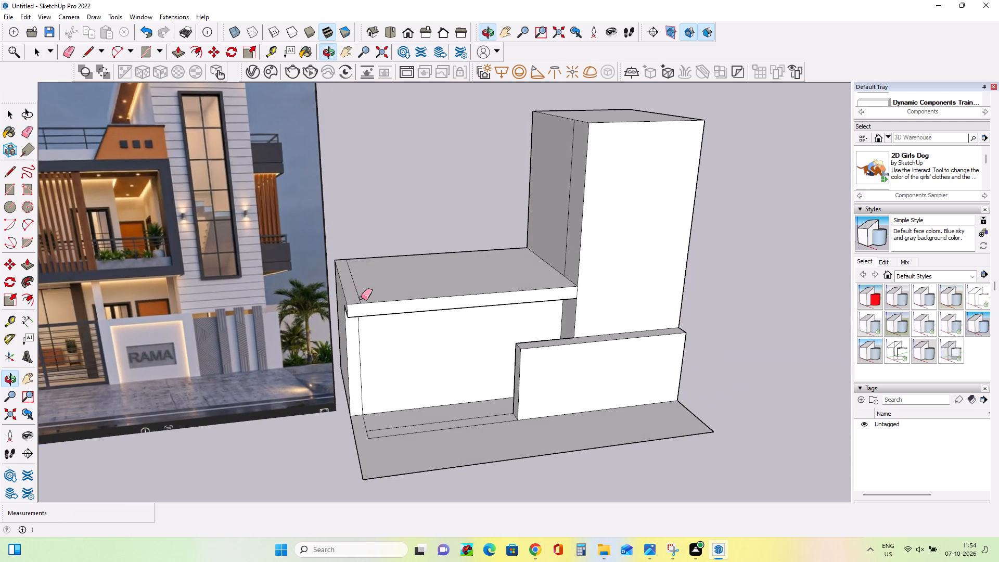
{"action": "left_click", "coordinate": [357, 297]}
Pull the side wall's front face out about 2' 9 9/16" beneath the roof slab, flush with the slab's front edge.
{"action": "middle_click_drag", "start_coordinate": [545, 348], "coordinate": [466, 347]}
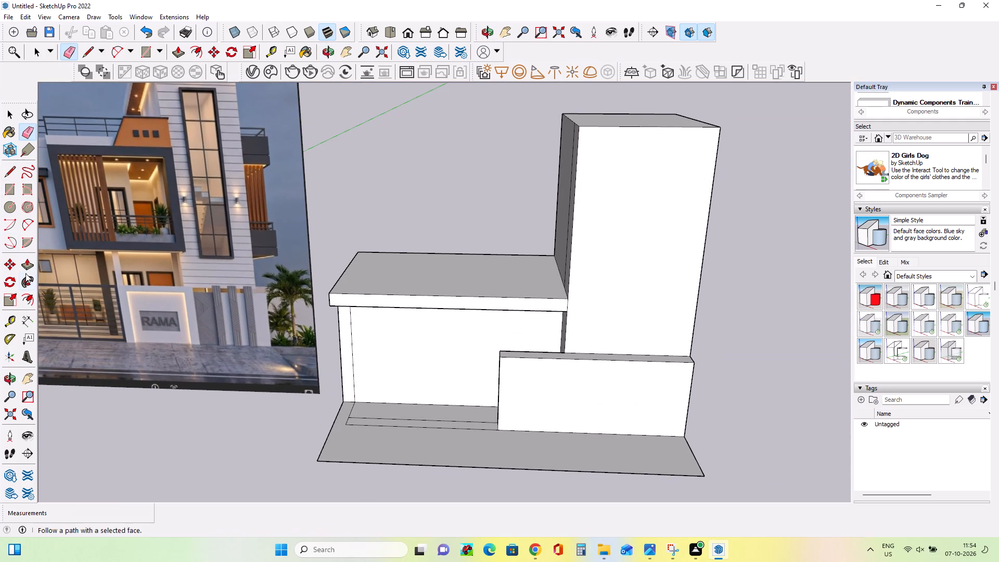
{"action": "left_click", "coordinate": [28, 260]}
{"action": "left_click", "coordinate": [350, 380]}
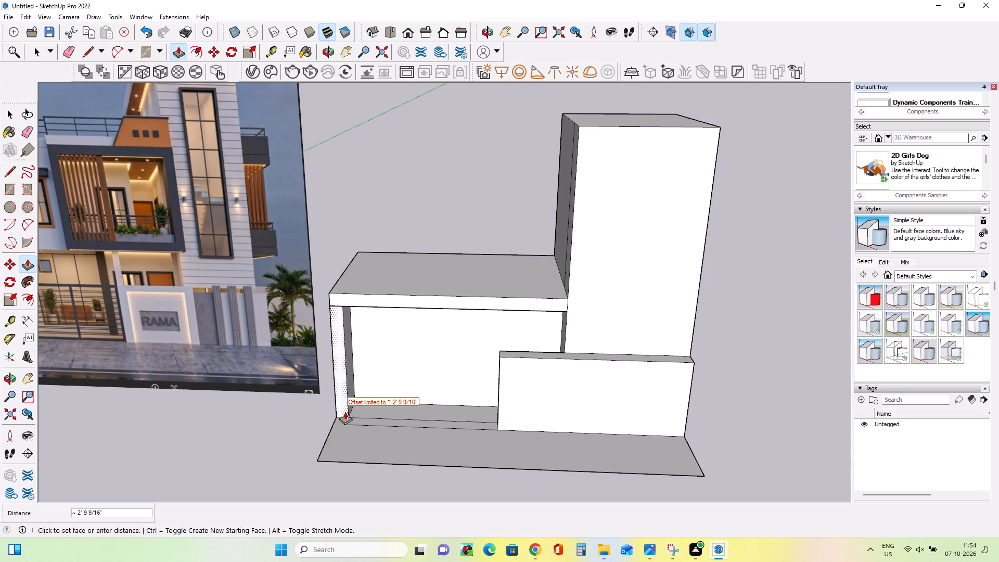
{"action": "left_click", "coordinate": [351, 418]}
Pull the side wall's front face about 1' 2" beyond the roof slab, up to the outer strip line on the ground.
{"action": "scroll", "coordinate": [361, 428], "scroll_direction": "up", "scroll_amount": 4}
{"action": "left_click", "coordinate": [340, 392]}
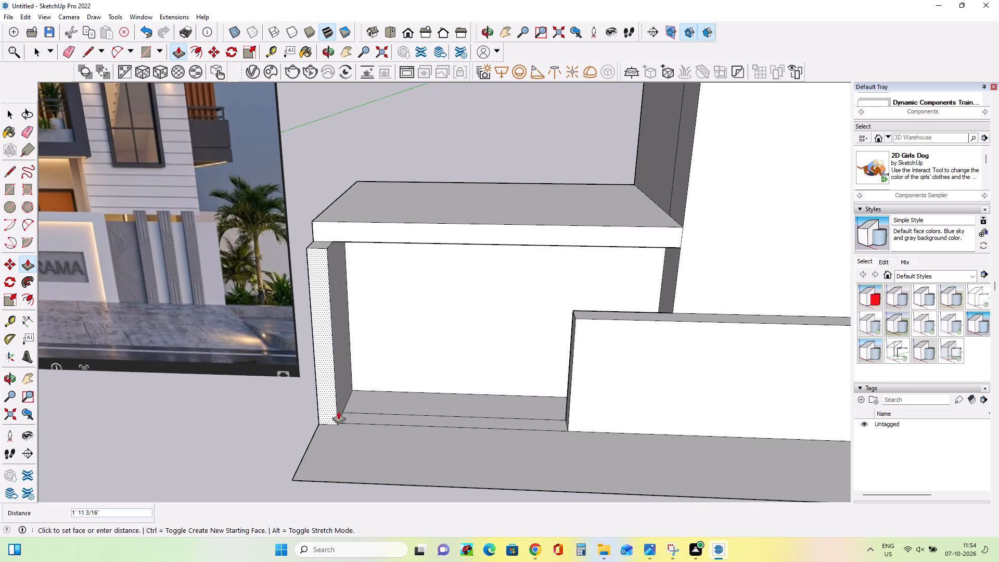
{"action": "left_click", "coordinate": [348, 414]}
{"action": "scroll", "coordinate": [325, 410], "scroll_direction": "up", "scroll_amount": 4}
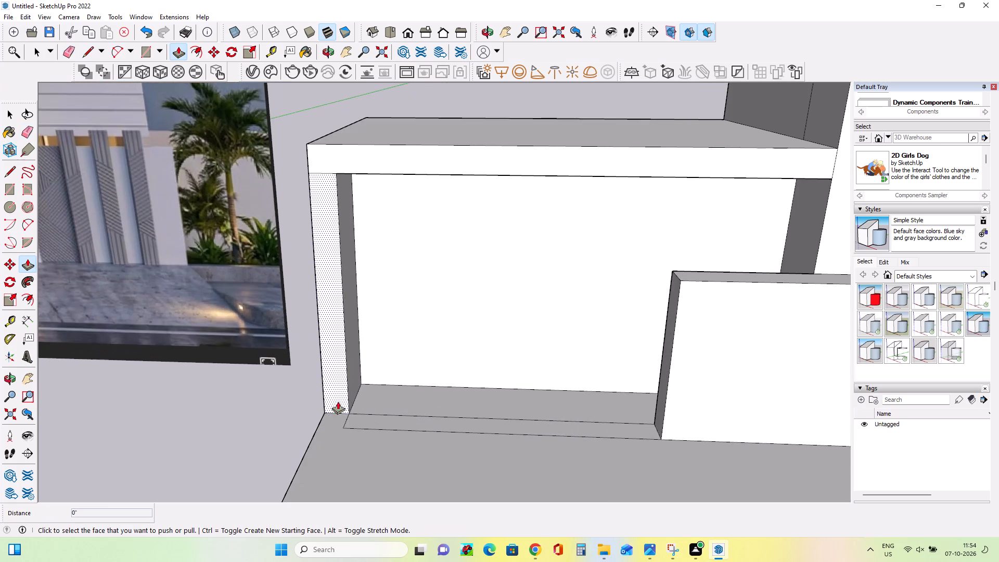
{"action": "left_click", "coordinate": [338, 400]}
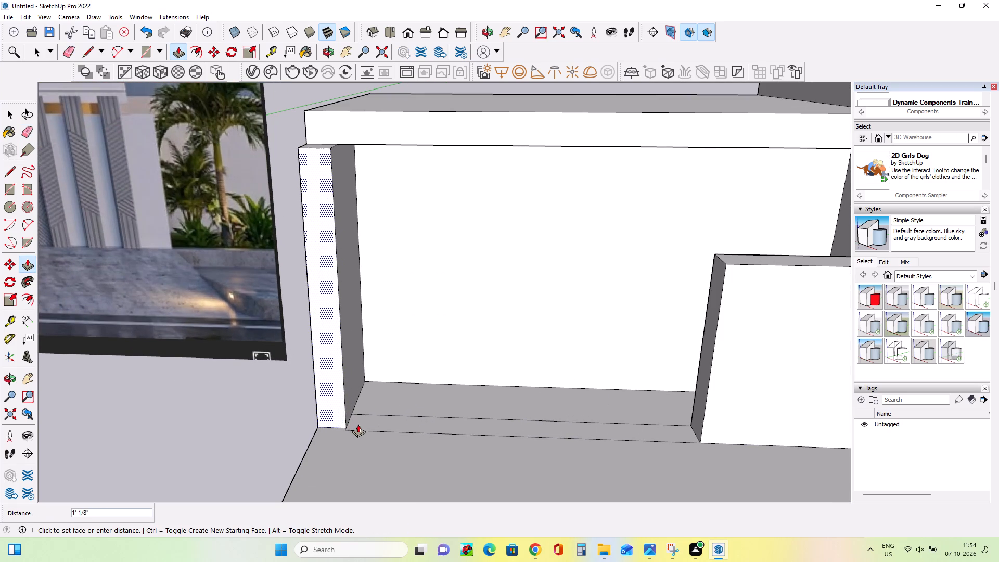
{"action": "left_click", "coordinate": [366, 426]}
{"action": "middle_click_drag", "start_coordinate": [354, 425], "coordinate": [379, 424]}
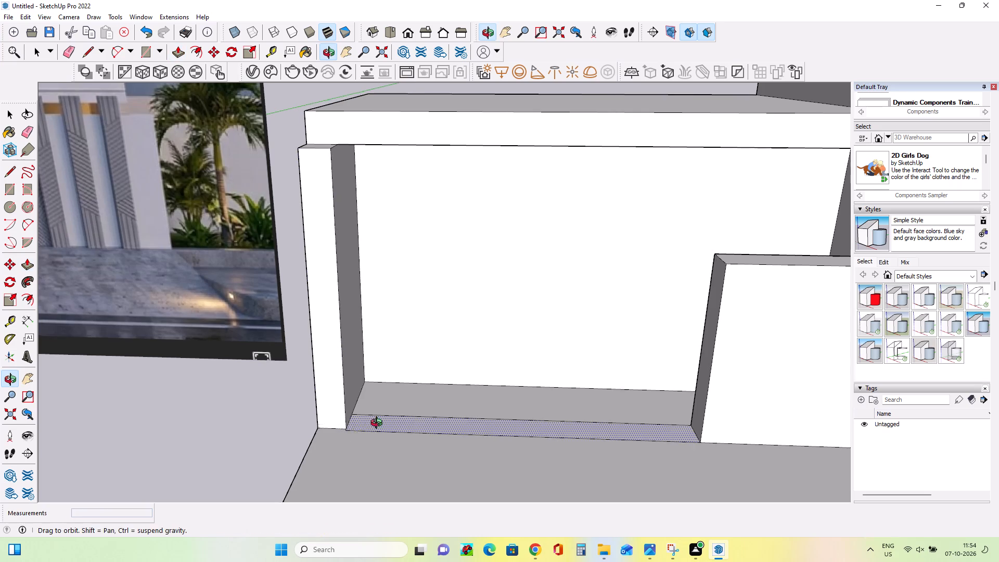
{"action": "middle_click_drag", "start_coordinate": [379, 424], "coordinate": [411, 420]}
{"action": "scroll", "coordinate": [346, 435], "scroll_direction": "up", "scroll_amount": 7}
{"action": "left_click", "coordinate": [364, 432]}
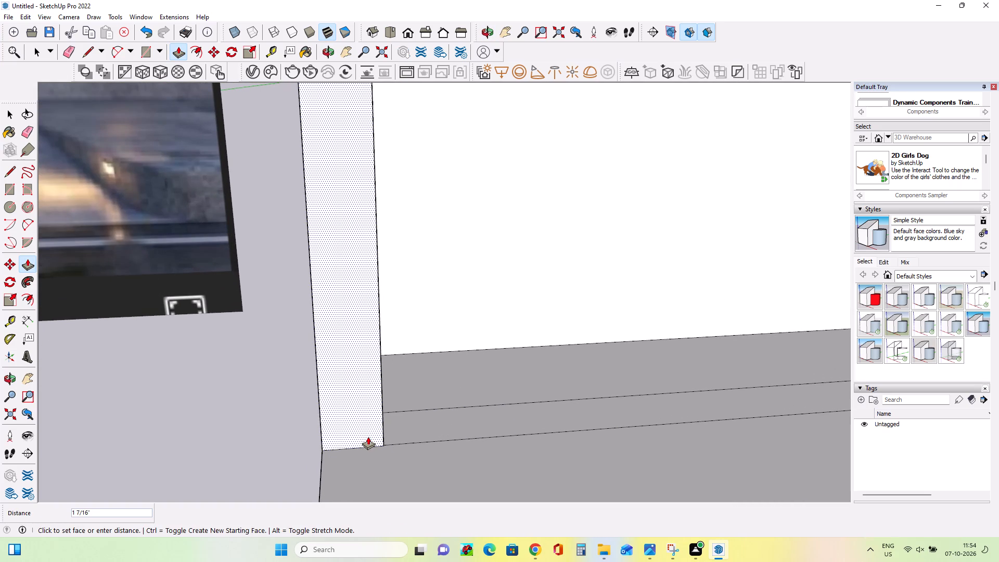
{"action": "left_click", "coordinate": [369, 435]}
{"action": "middle_click_drag", "start_coordinate": [446, 443], "coordinate": [442, 448]}
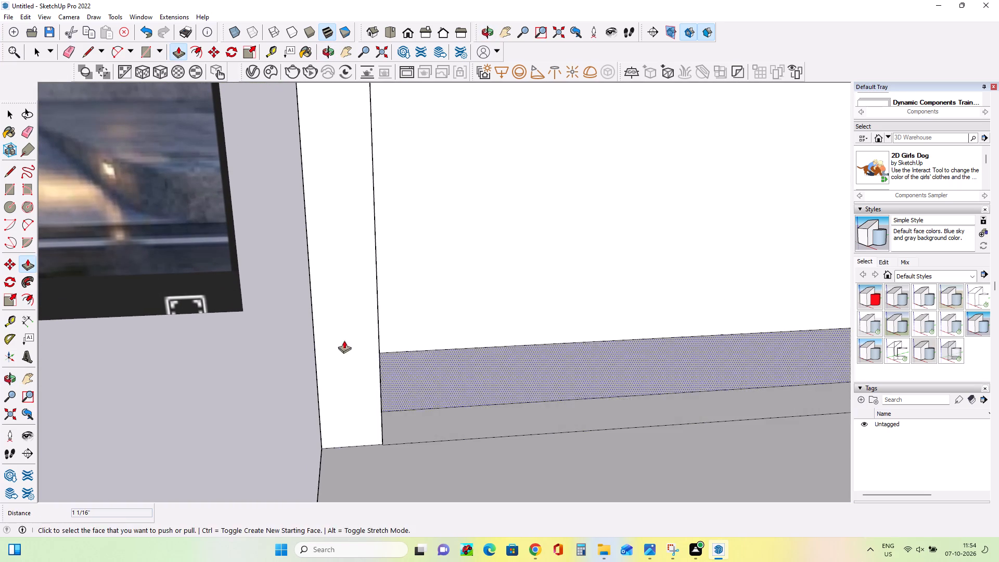
Draw a line about 1' 7/8" long along the bottom front edge of the side wall.
{"action": "left_click", "coordinate": [10, 172]}
{"action": "scroll", "coordinate": [384, 449], "scroll_direction": "up", "scroll_amount": 4}
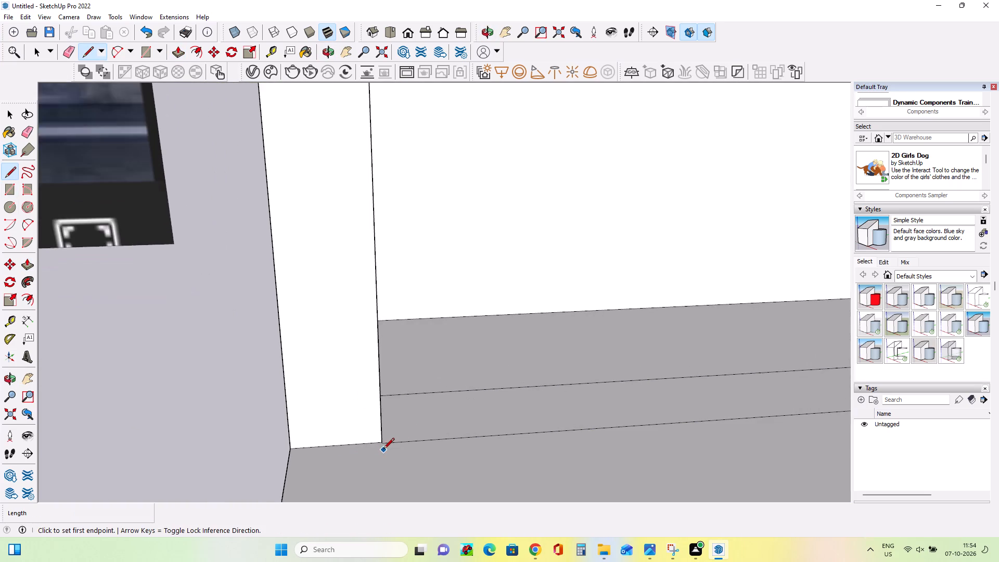
{"action": "scroll", "coordinate": [383, 450], "scroll_direction": "up", "scroll_amount": 2}
{"action": "left_click", "coordinate": [383, 443]}
{"action": "left_click", "coordinate": [268, 447]}
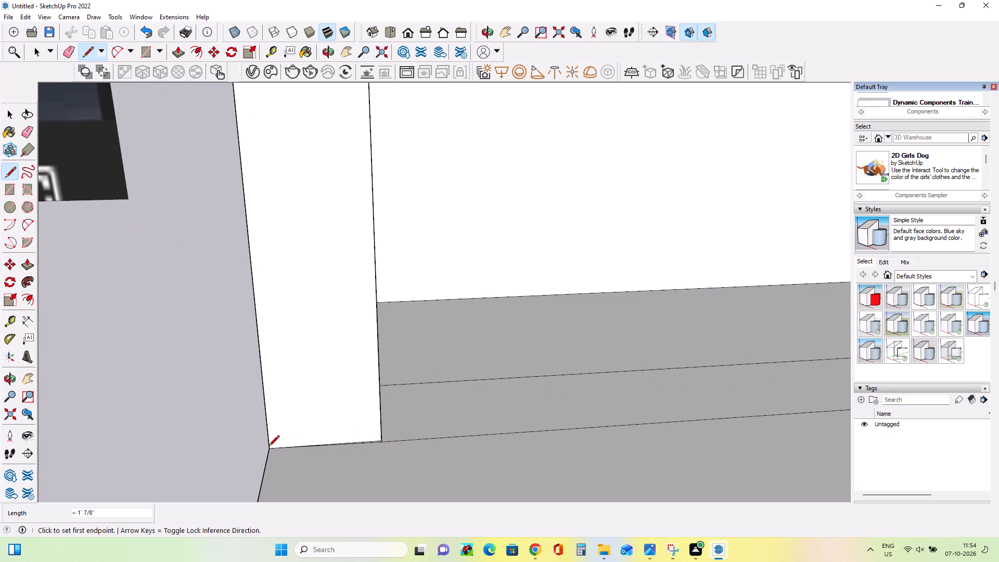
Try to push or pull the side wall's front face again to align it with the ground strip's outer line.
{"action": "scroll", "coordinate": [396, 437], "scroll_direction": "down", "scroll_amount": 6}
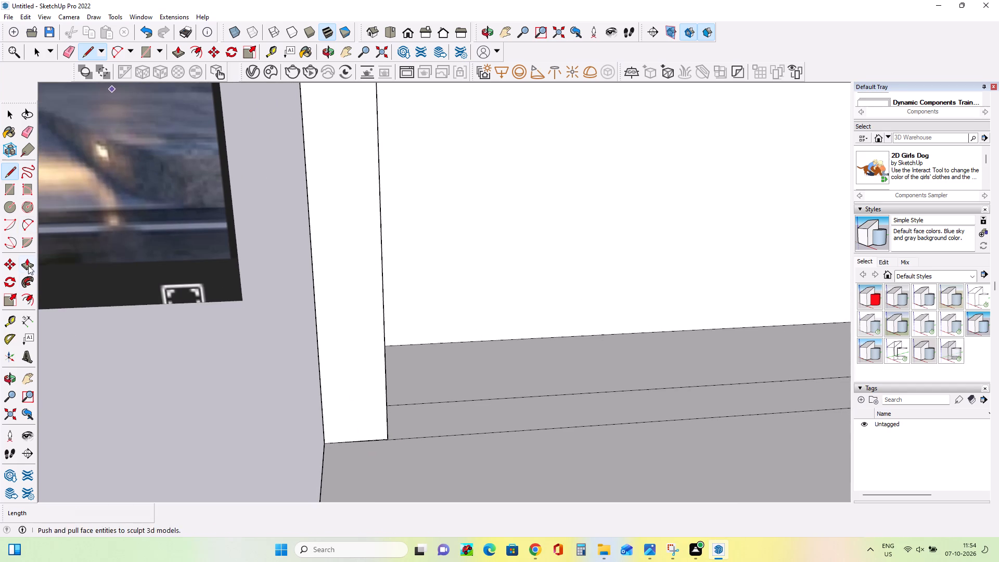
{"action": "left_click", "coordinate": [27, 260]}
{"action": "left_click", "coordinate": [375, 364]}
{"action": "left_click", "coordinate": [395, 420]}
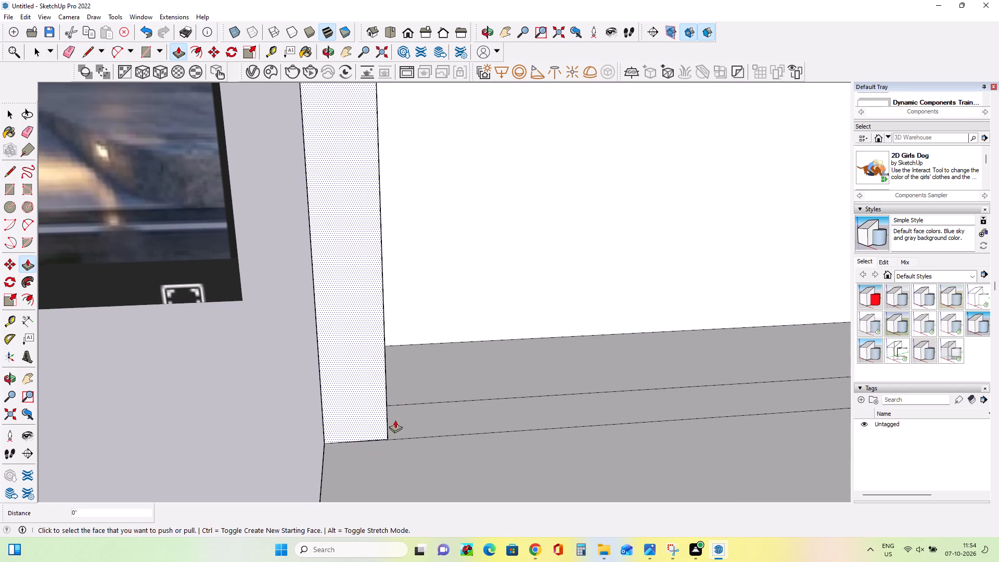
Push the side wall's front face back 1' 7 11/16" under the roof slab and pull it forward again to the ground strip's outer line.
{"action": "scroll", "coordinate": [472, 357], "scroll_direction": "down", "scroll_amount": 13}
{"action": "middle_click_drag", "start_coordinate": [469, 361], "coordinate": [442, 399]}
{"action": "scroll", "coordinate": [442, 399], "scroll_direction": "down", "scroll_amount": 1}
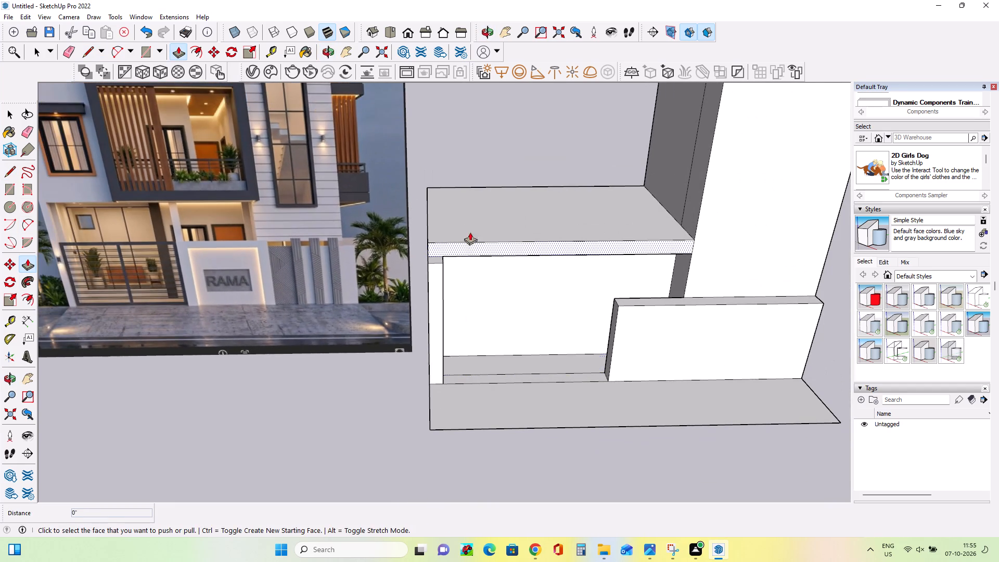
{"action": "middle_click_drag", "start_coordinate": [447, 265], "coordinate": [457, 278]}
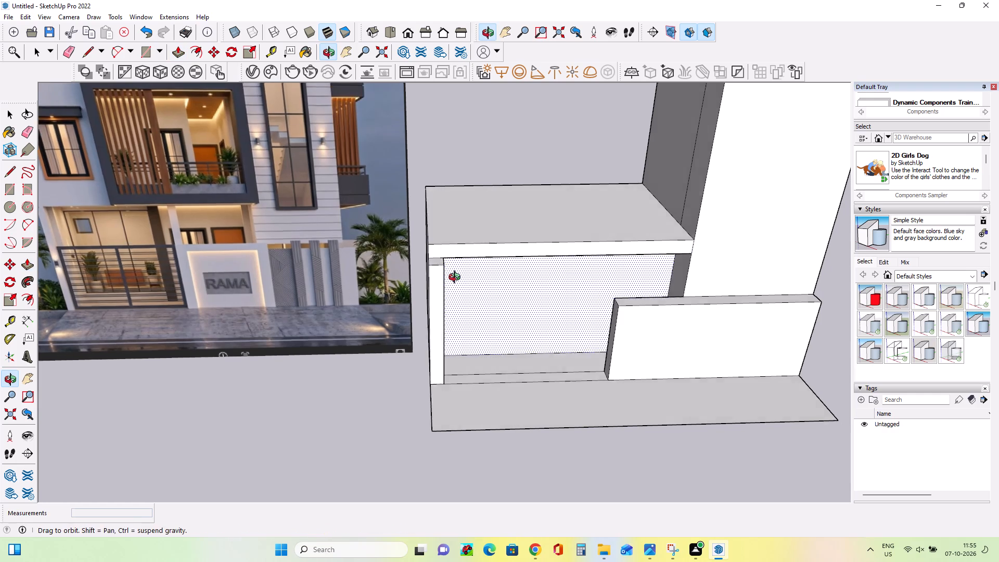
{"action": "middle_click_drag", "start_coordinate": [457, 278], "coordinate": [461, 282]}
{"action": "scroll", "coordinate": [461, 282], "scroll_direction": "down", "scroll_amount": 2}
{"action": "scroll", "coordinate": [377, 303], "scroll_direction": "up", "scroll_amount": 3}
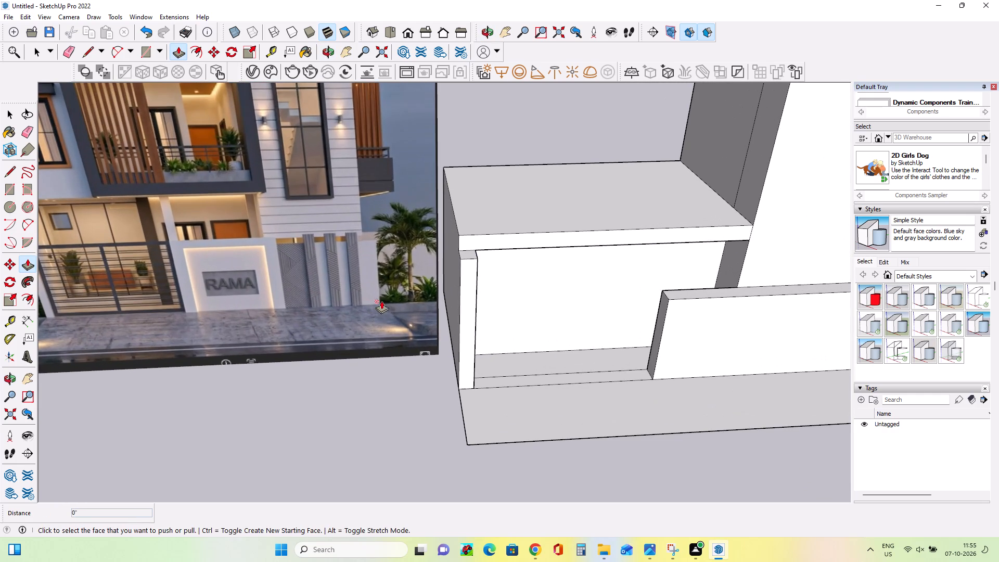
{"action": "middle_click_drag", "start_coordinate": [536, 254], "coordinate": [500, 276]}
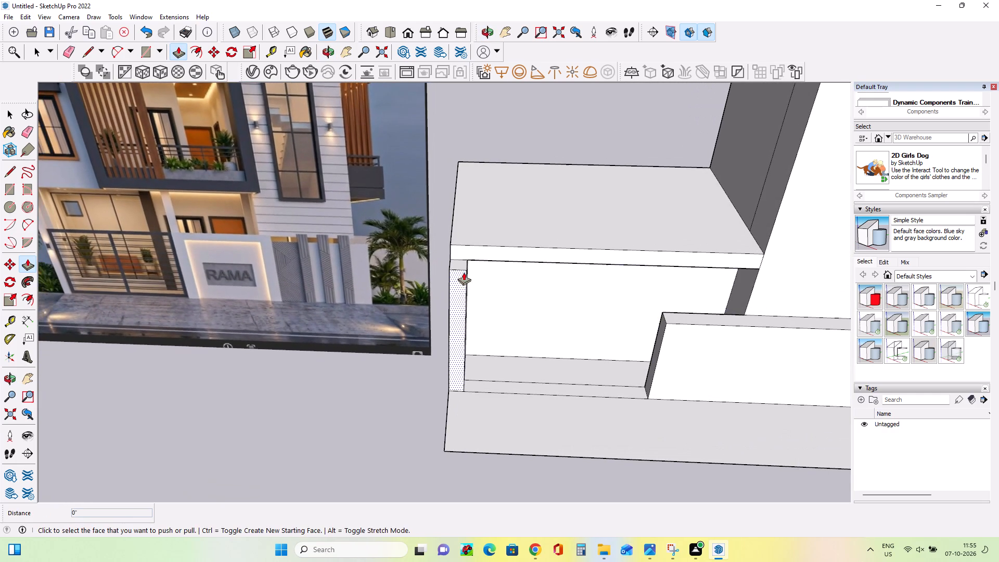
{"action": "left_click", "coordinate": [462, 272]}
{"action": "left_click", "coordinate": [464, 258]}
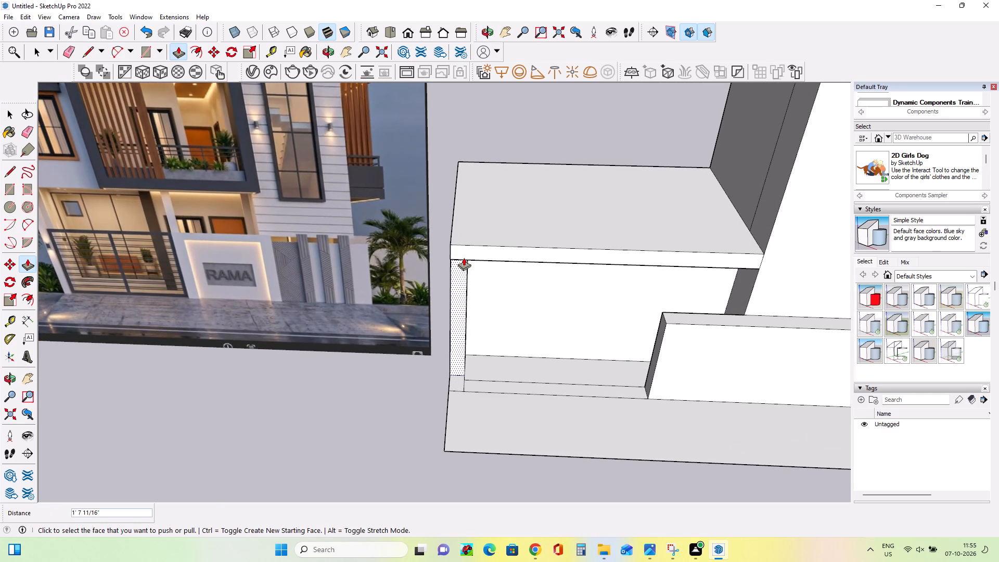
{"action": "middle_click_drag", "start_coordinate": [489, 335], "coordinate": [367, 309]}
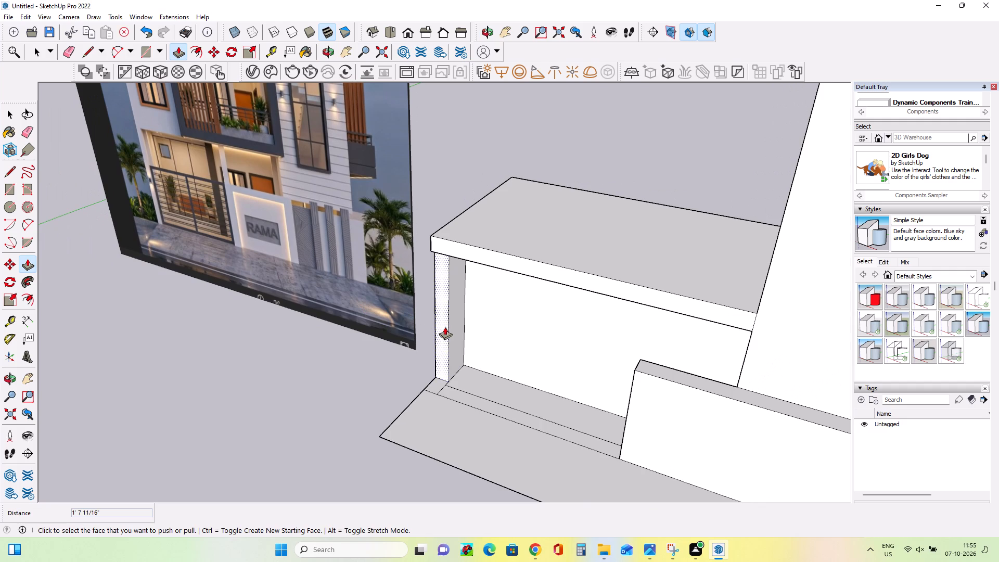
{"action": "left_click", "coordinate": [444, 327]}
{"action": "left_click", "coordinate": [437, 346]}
Pull the roof slab's front face out 1' 2 1/8", flush with the front of the side wall.
{"action": "left_click", "coordinate": [466, 248]}
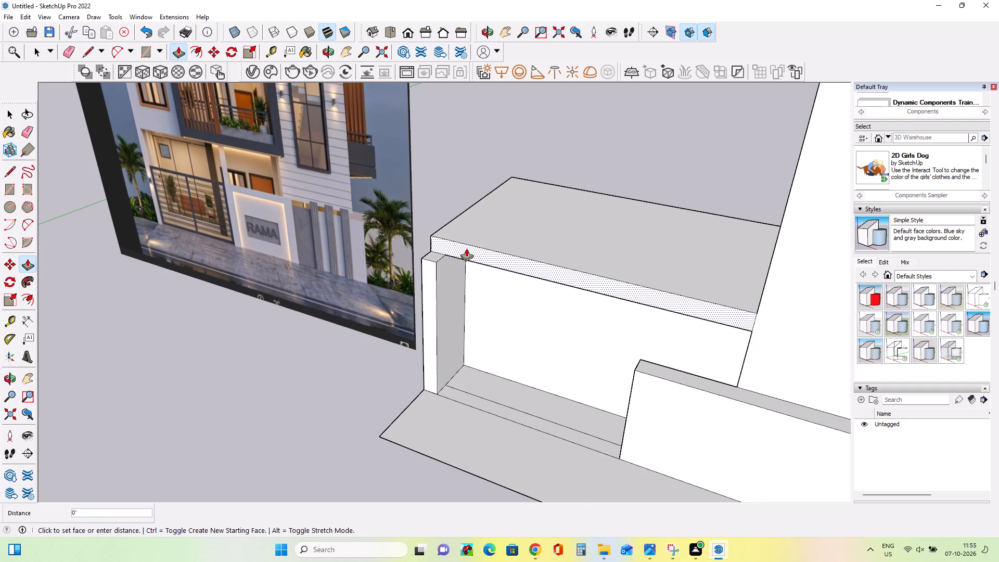
{"action": "left_click", "coordinate": [443, 265]}
{"action": "middle_click_drag", "start_coordinate": [411, 320], "coordinate": [469, 287]}
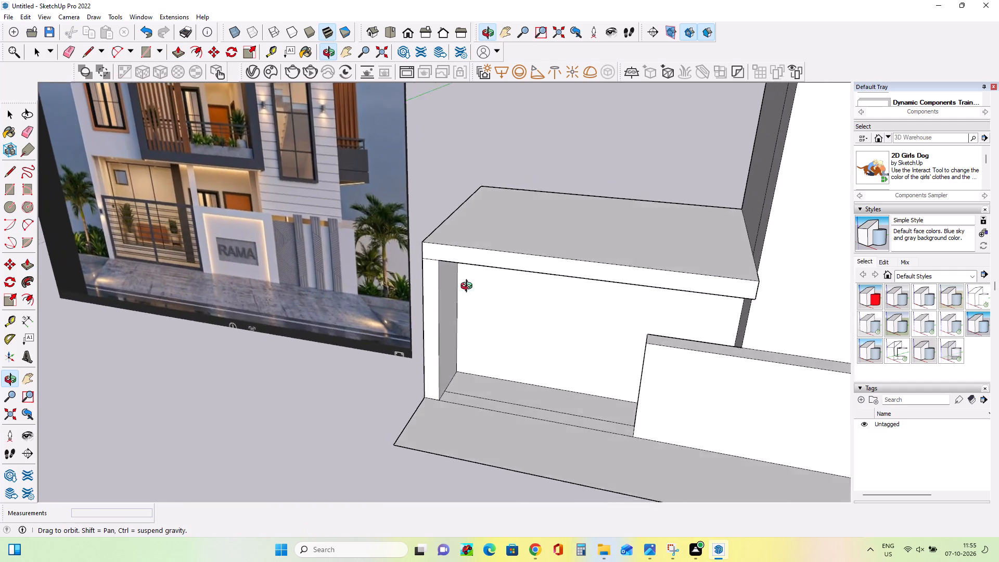
{"action": "middle_click_drag", "start_coordinate": [469, 287], "coordinate": [530, 223]}
{"action": "scroll", "coordinate": [499, 237], "scroll_direction": "down", "scroll_amount": 6}
{"action": "middle_click_drag", "start_coordinate": [599, 245], "coordinate": [603, 264]}
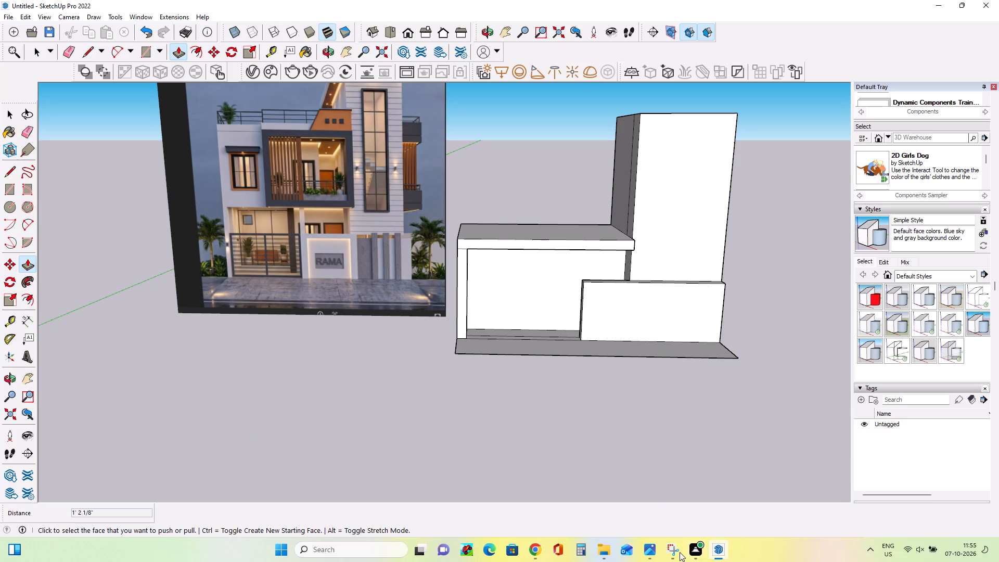
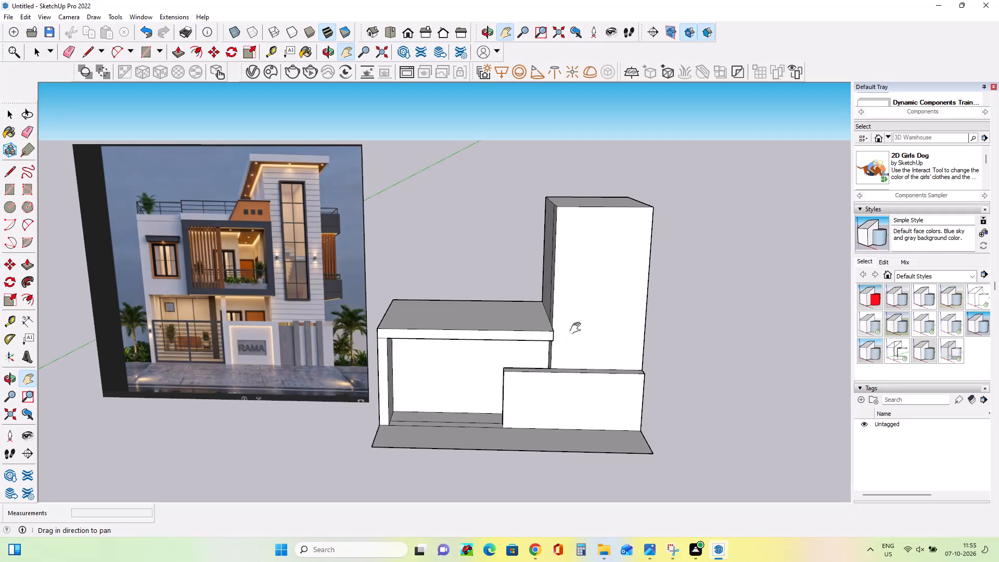
Pull the top face of the lower block's roof slab up 8' 3 3/8" to form the first-floor volume.
{"action": "middle_click_drag", "start_coordinate": [580, 338], "coordinate": [620, 344]}
{"action": "scroll", "coordinate": [584, 351], "scroll_direction": "down", "scroll_amount": 1}
{"action": "scroll", "coordinate": [498, 323], "scroll_direction": "up", "scroll_amount": 3}
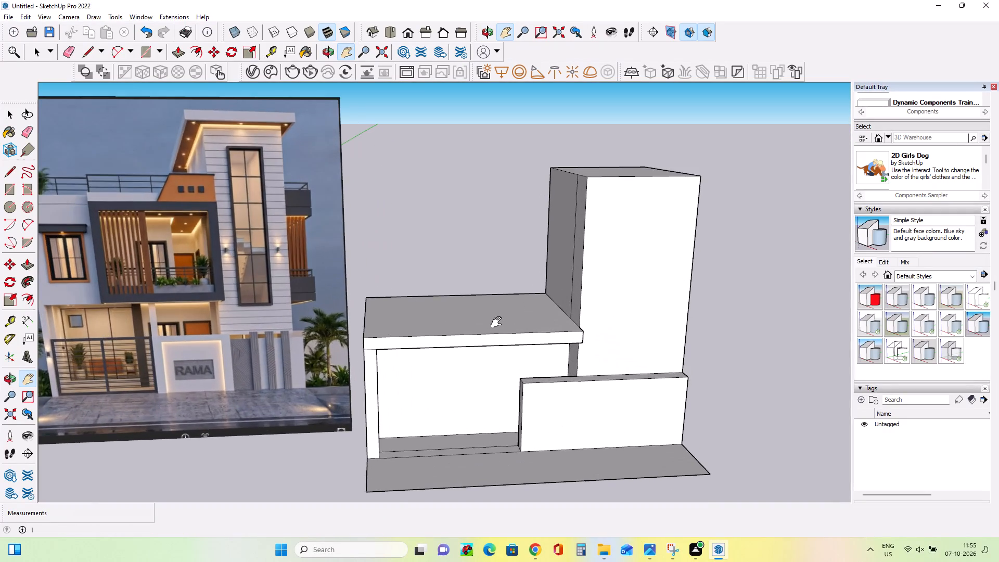
{"action": "scroll", "coordinate": [498, 323], "scroll_direction": "down", "scroll_amount": 3}
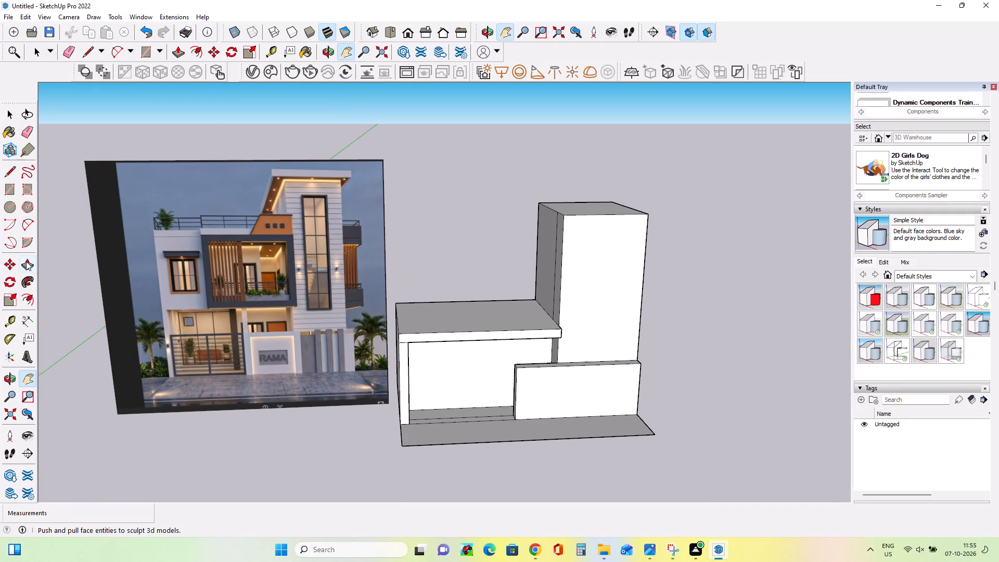
{"action": "left_click", "coordinate": [26, 261]}
{"action": "middle_click_drag", "start_coordinate": [511, 316], "coordinate": [517, 341]}
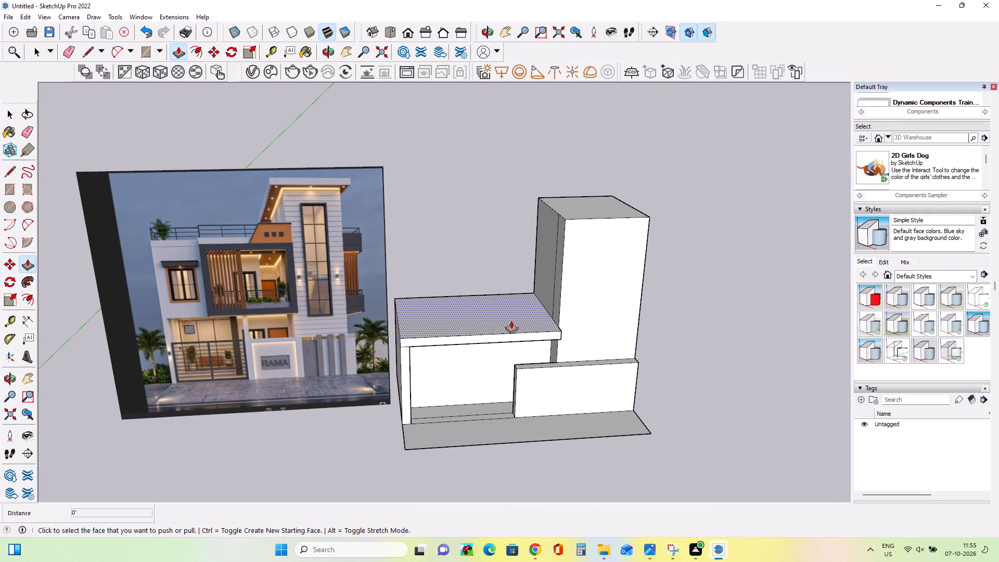
{"action": "left_click", "coordinate": [510, 320]}
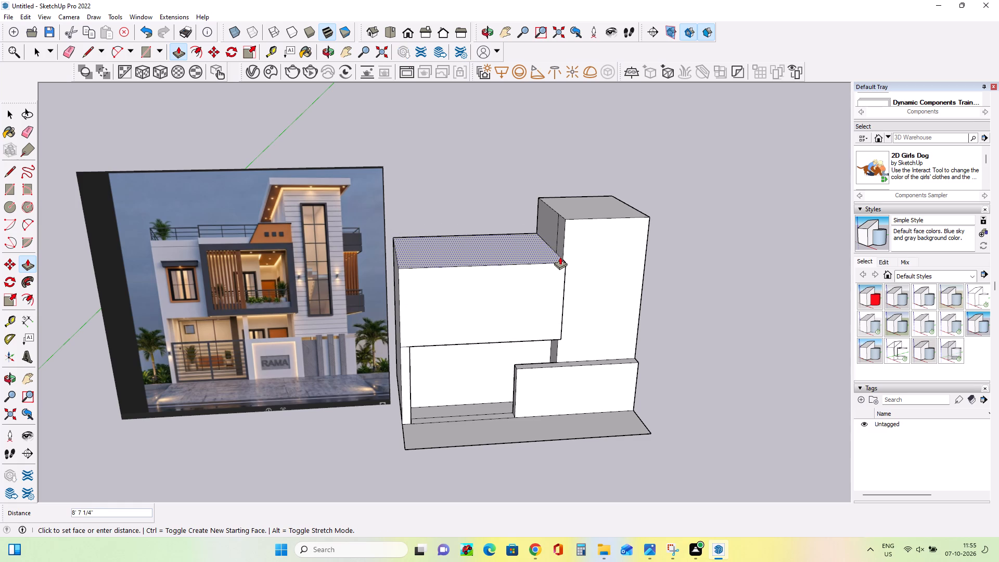
{"action": "left_click", "coordinate": [560, 259]}
Draw a rectangle about 10' 5" by 1' 4" on the first-floor front face, along its bottom edge from the corner beside the tower.
{"action": "middle_click_drag", "start_coordinate": [594, 350], "coordinate": [584, 272]}
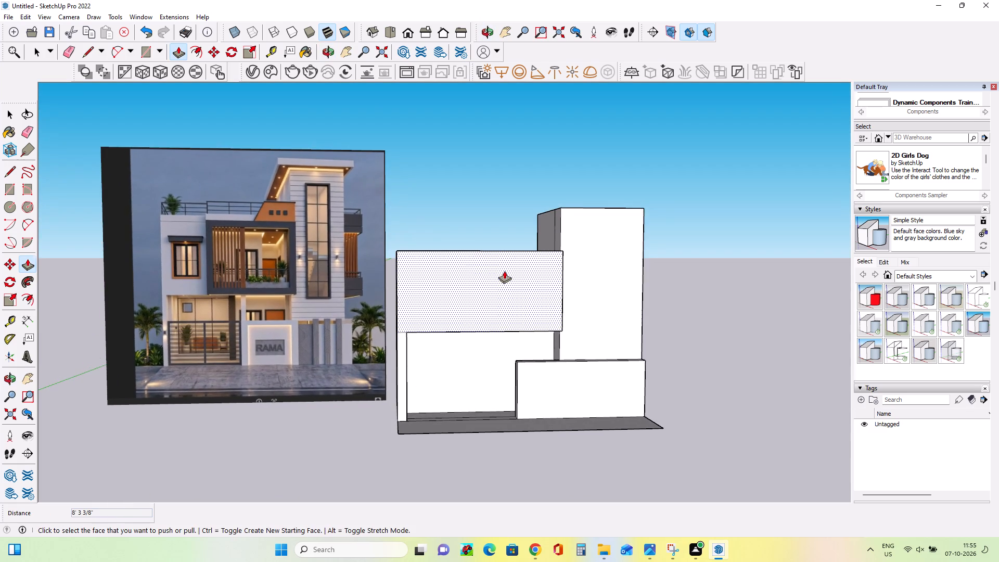
{"action": "scroll", "coordinate": [490, 270], "scroll_direction": "up", "scroll_amount": 1}
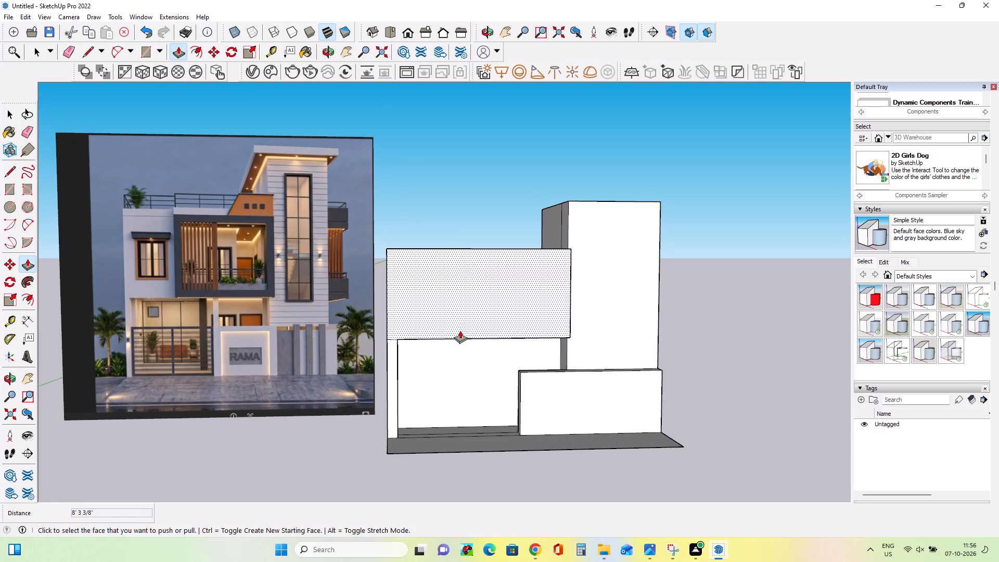
{"action": "scroll", "coordinate": [488, 345], "scroll_direction": "up", "scroll_amount": 1}
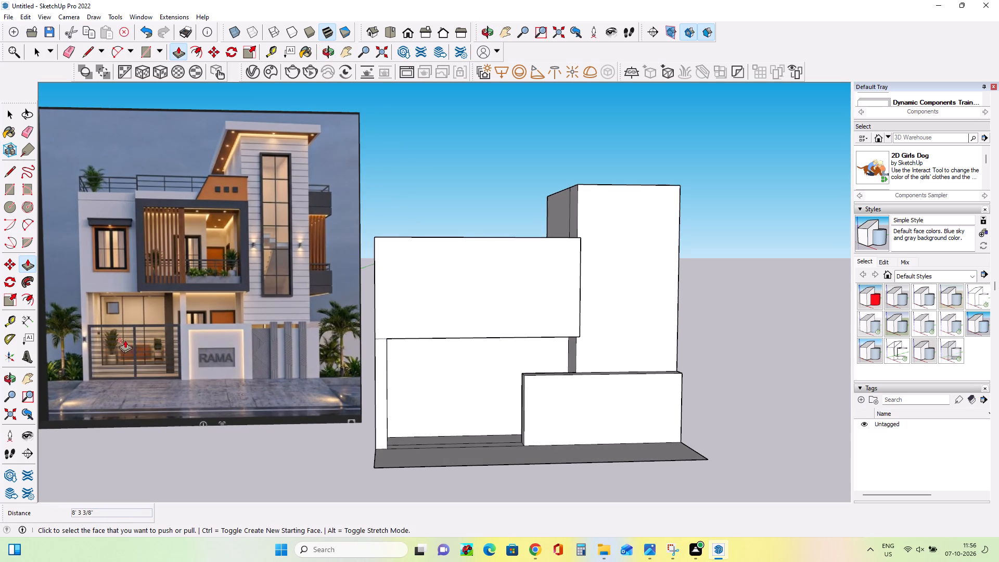
{"action": "middle_click_drag", "start_coordinate": [129, 338], "coordinate": [139, 348]}
{"action": "left_click", "coordinate": [12, 188]}
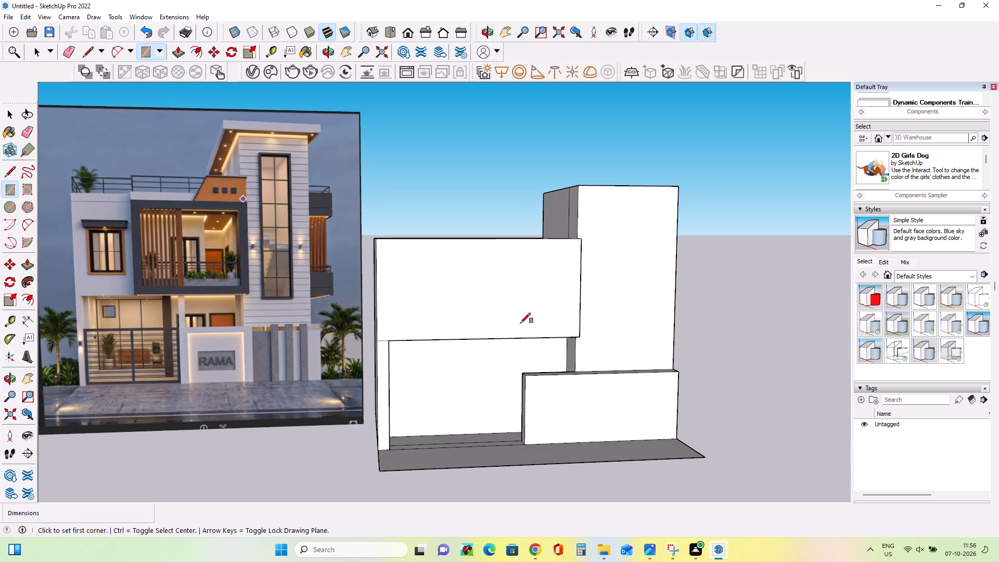
{"action": "scroll", "coordinate": [541, 340], "scroll_direction": "up", "scroll_amount": 1}
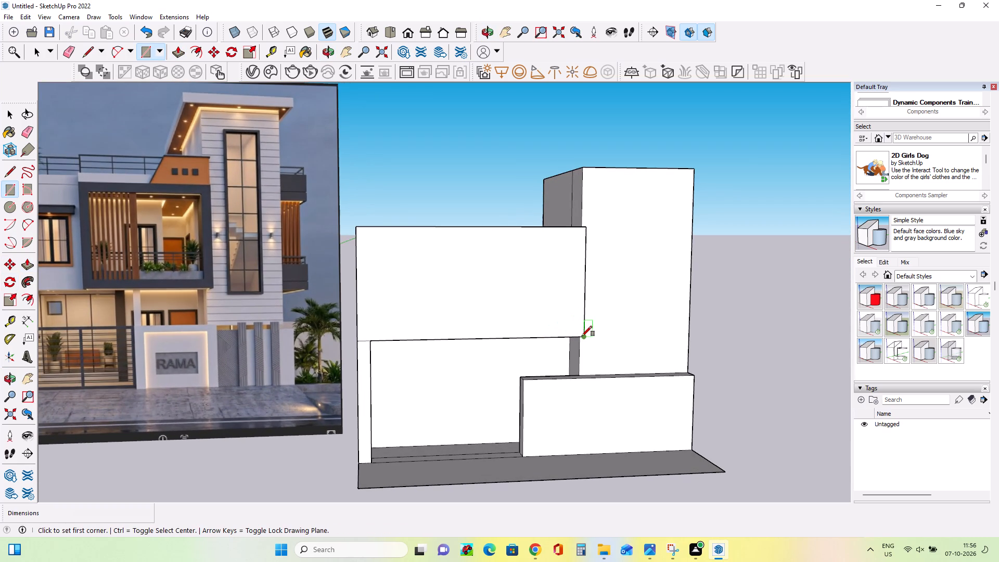
{"action": "left_click", "coordinate": [582, 336]}
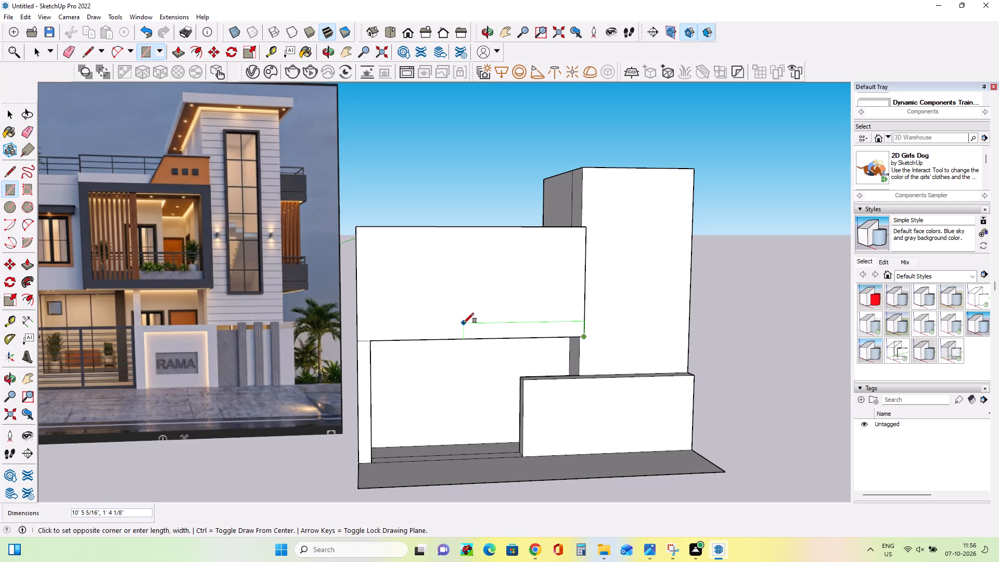
{"action": "left_click", "coordinate": [464, 323]}
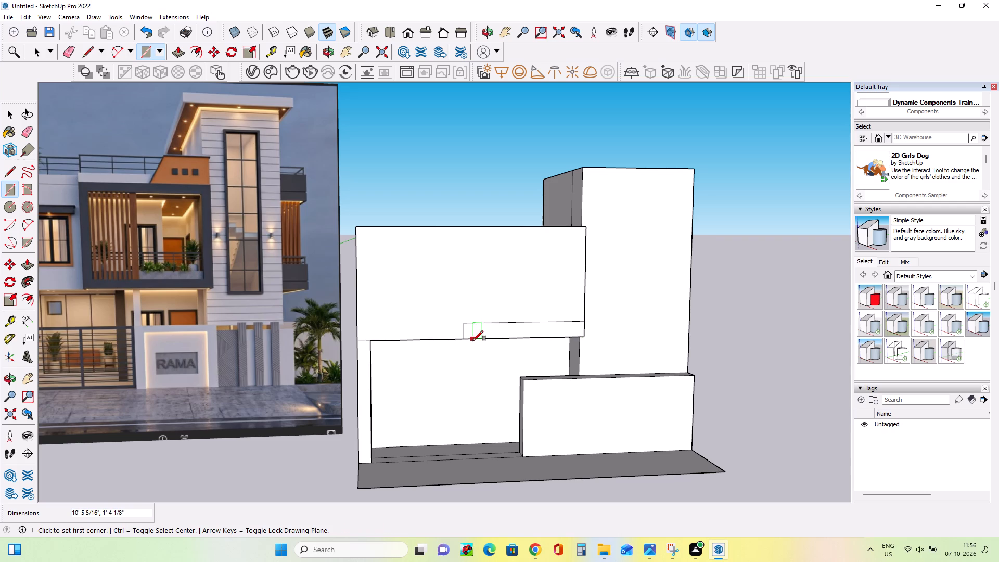
Add a 1' 4 1/8" square at the bottom strip's far end and an upright strip about 9' 4" by 1' 4" over it.
{"action": "scroll", "coordinate": [473, 340], "scroll_direction": "down", "scroll_amount": 3}
{"action": "middle_click_drag", "start_coordinate": [471, 343], "coordinate": [461, 365]}
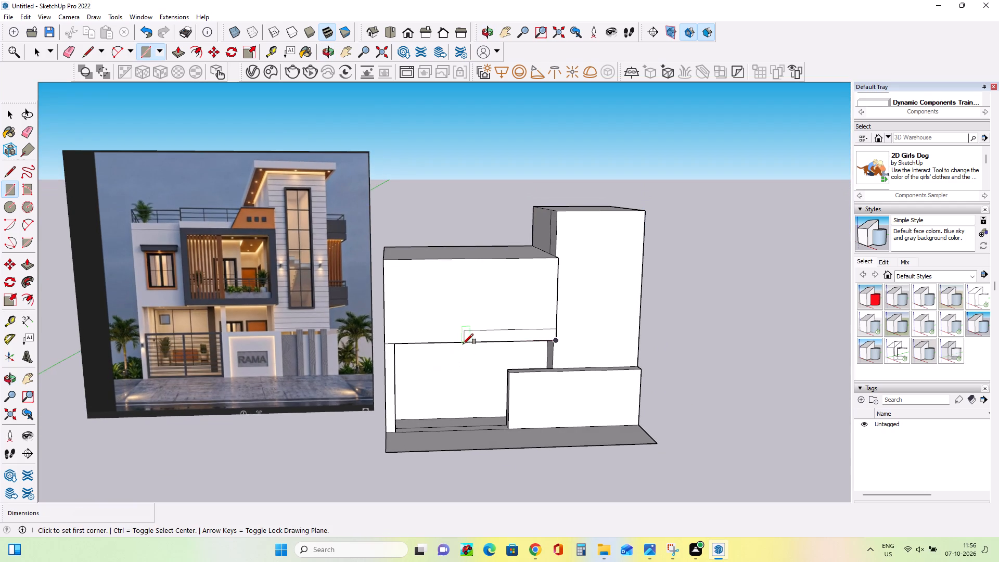
{"action": "left_click", "coordinate": [463, 343]}
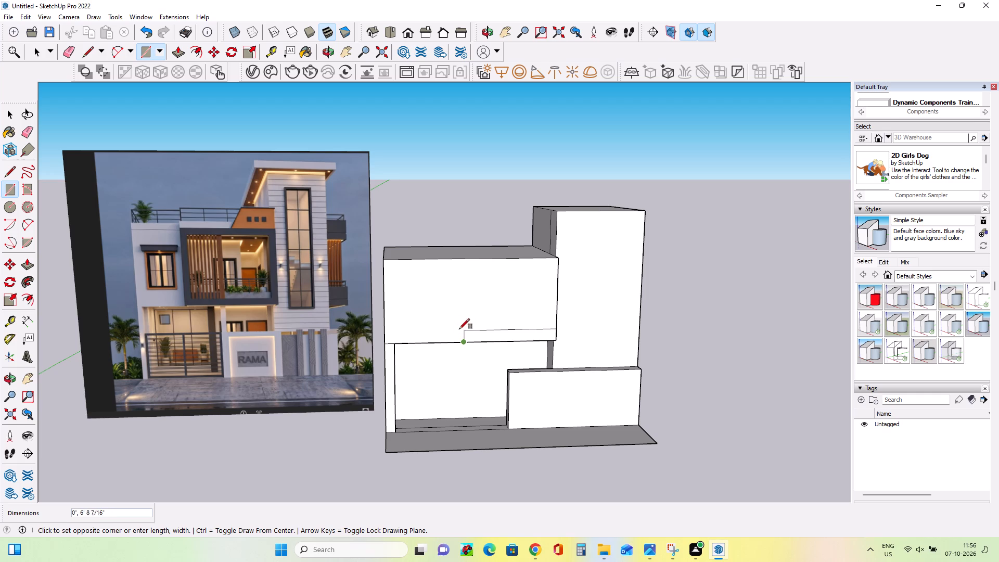
{"action": "left_click", "coordinate": [451, 333]}
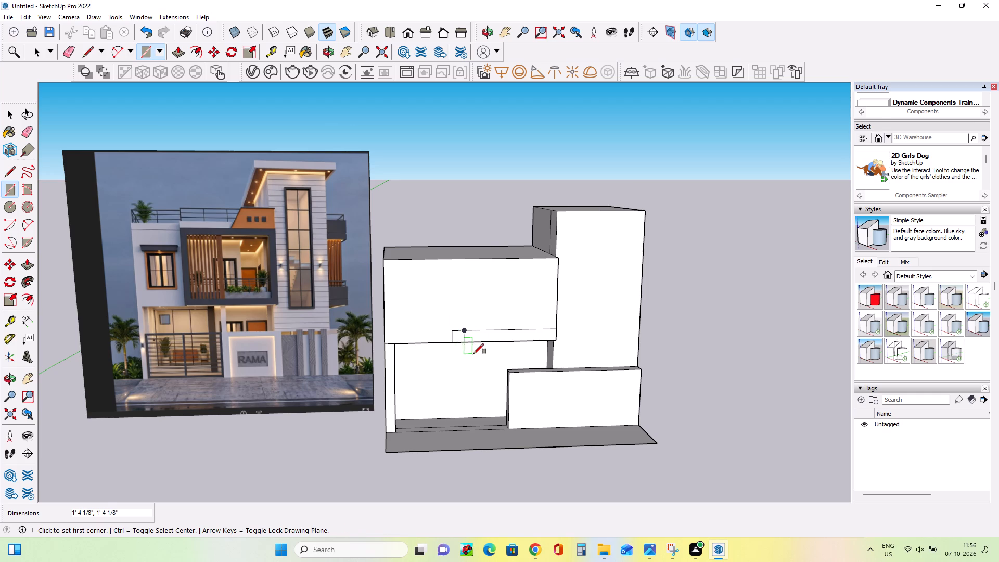
{"action": "scroll", "coordinate": [473, 354], "scroll_direction": "up", "scroll_amount": 1}
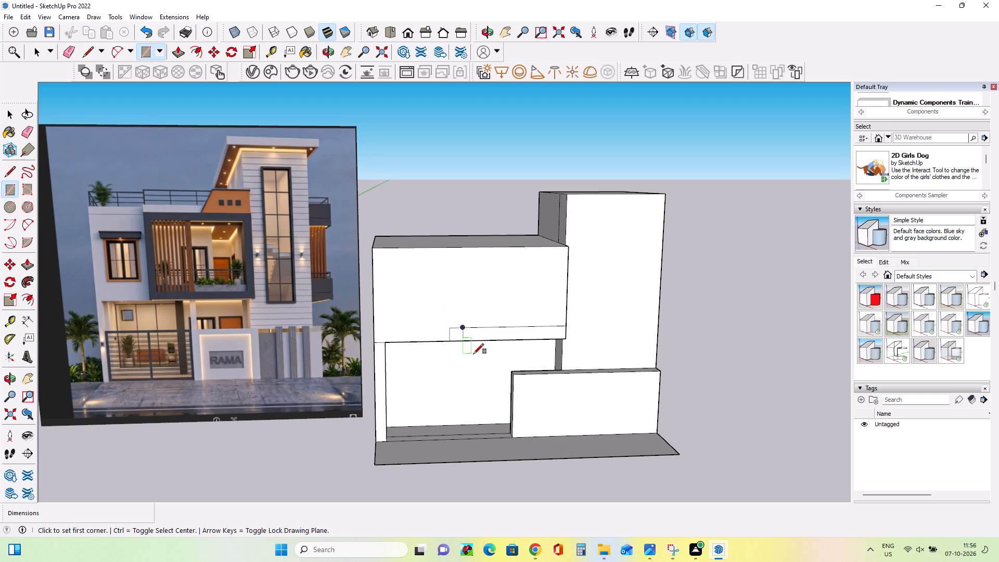
{"action": "left_click", "coordinate": [464, 340]}
{"action": "left_click", "coordinate": [450, 249]}
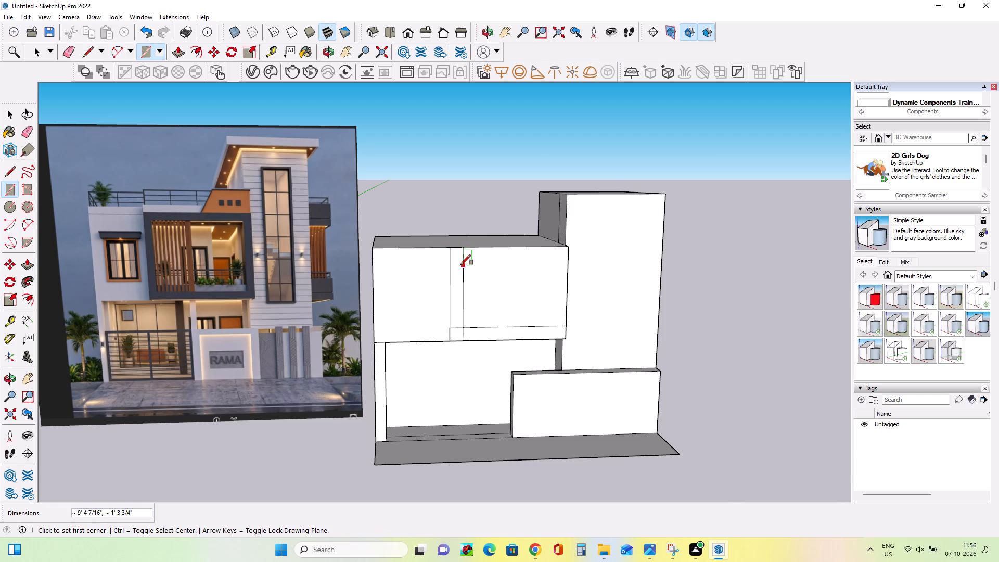
Draw the balcony frame's top strip, about 11' 9" by 1' 1", and its tower-side upright strip, about 8' 4" by 1' 1".
{"action": "scroll", "coordinate": [459, 261], "scroll_direction": "up", "scroll_amount": 2}
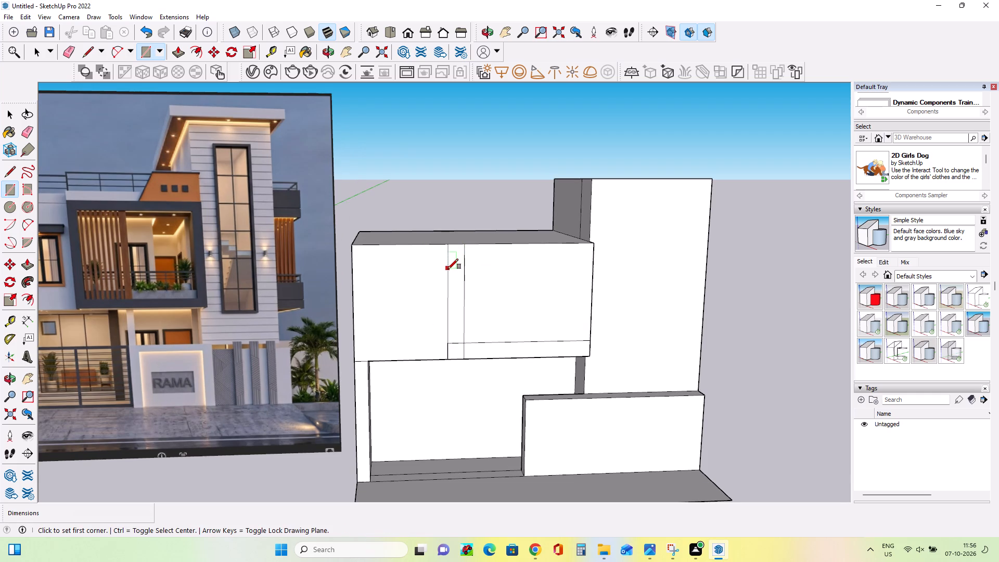
{"action": "left_click", "coordinate": [447, 257]}
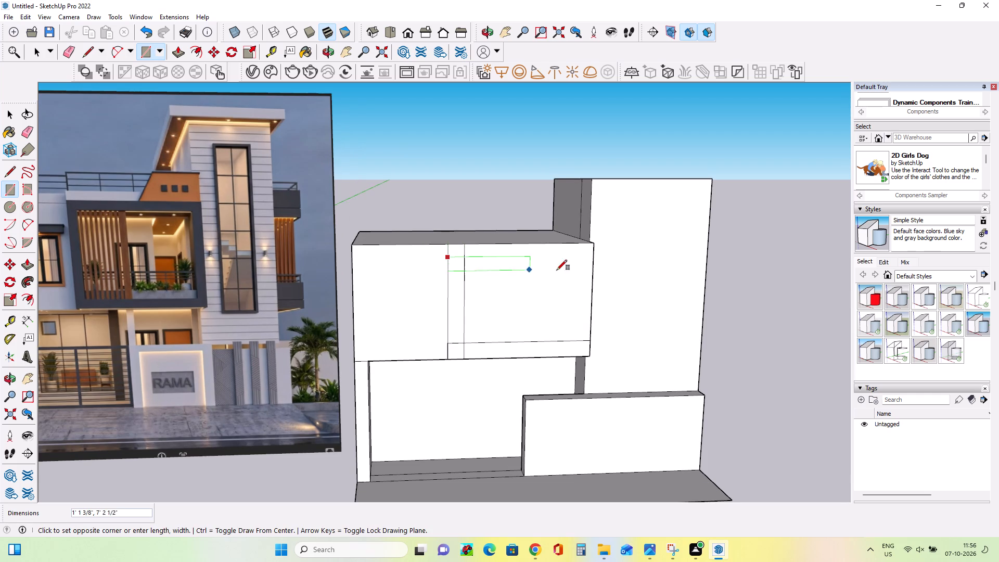
{"action": "left_click", "coordinate": [592, 269]}
{"action": "left_click", "coordinate": [589, 355]}
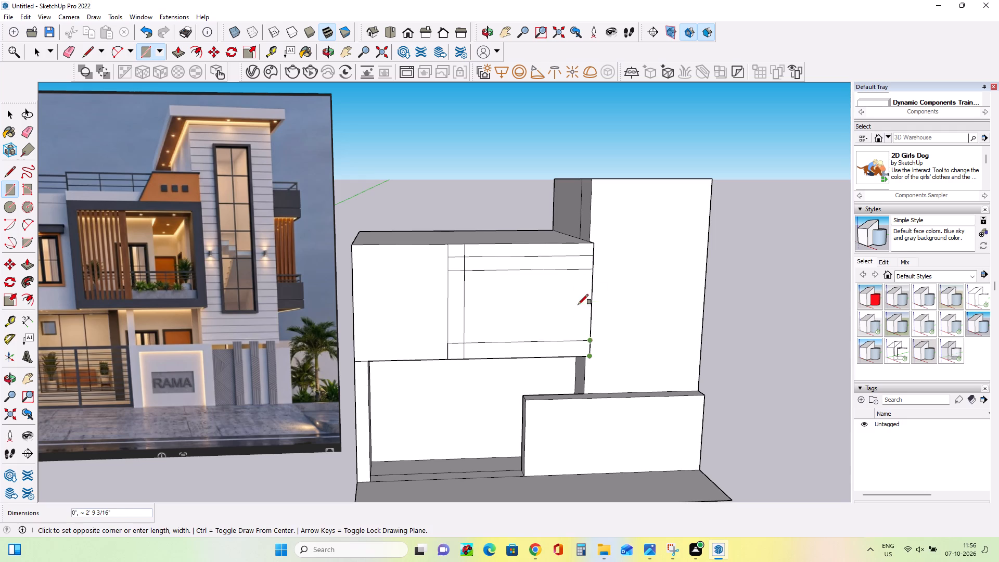
{"action": "left_click", "coordinate": [580, 256]}
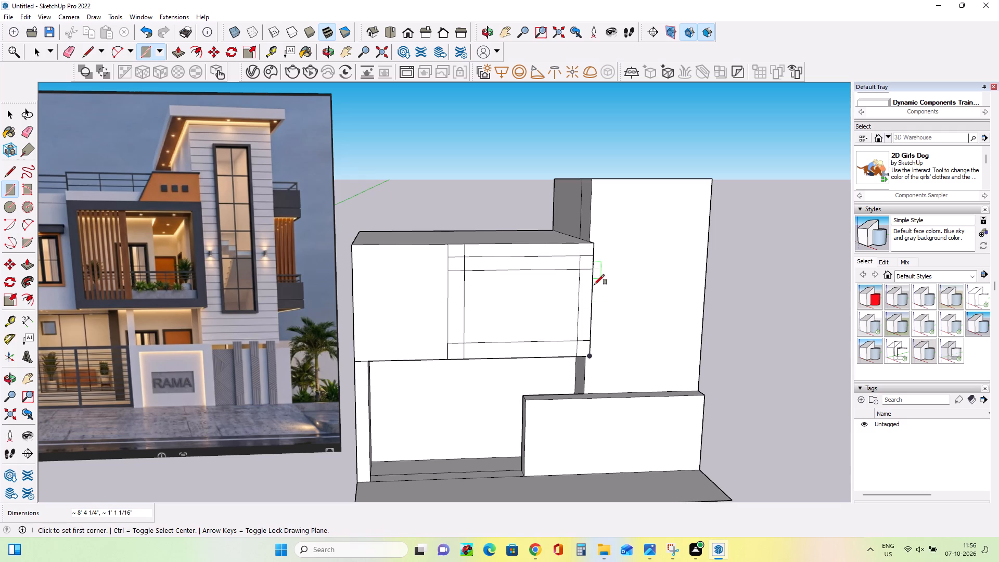
Erase the overlapping strip lines at the frame's corners, leaving one outer and one inner rectangular outline.
{"action": "left_click", "coordinate": [21, 129]}
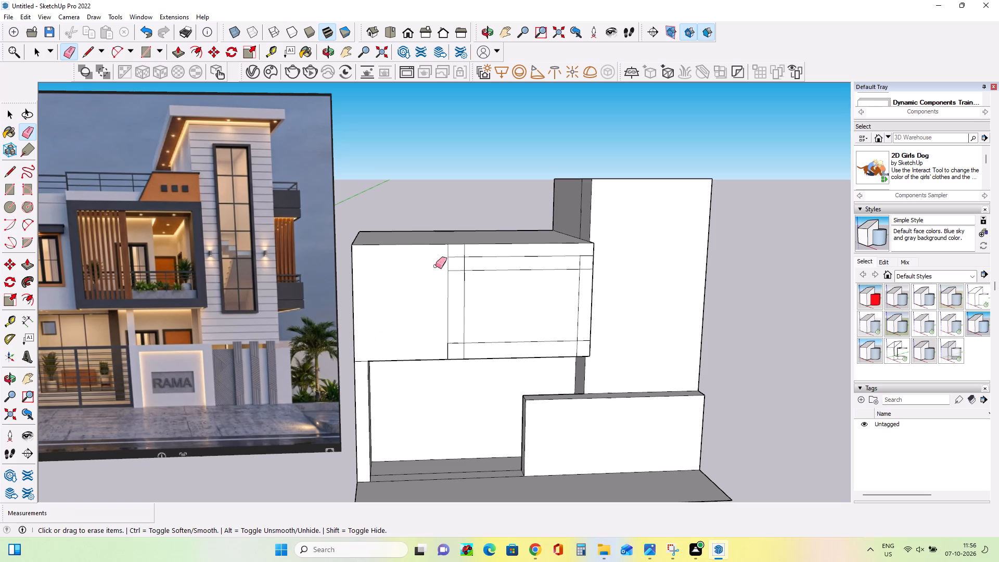
{"action": "left_click", "coordinate": [466, 262]}
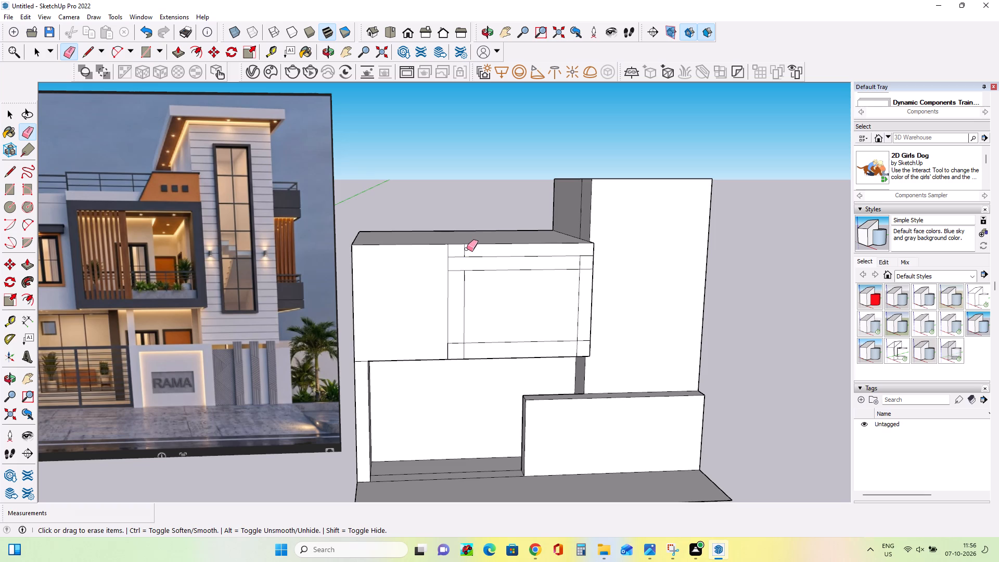
{"action": "left_click", "coordinate": [466, 249]}
{"action": "left_click", "coordinate": [464, 250]}
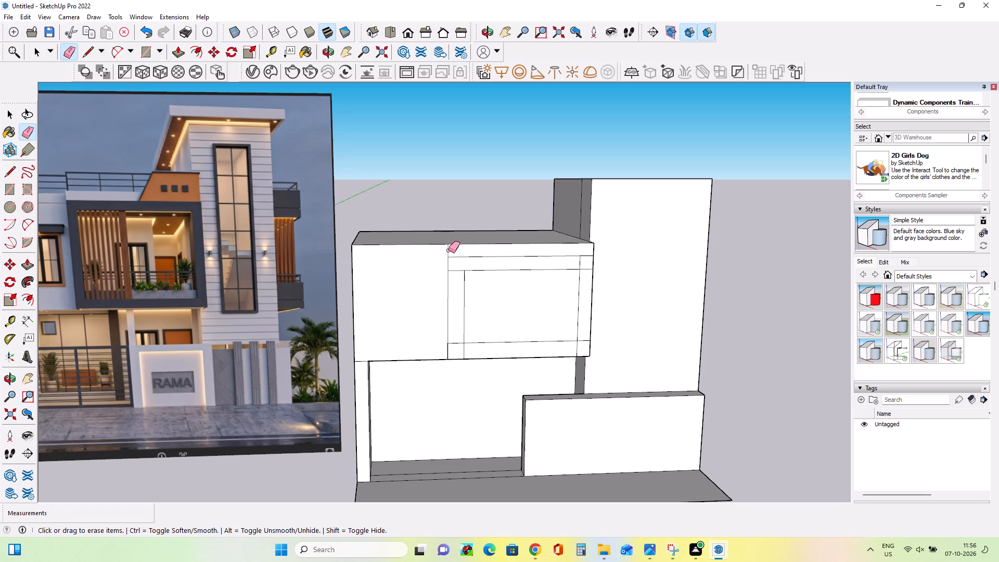
{"action": "left_click", "coordinate": [447, 250]}
{"action": "left_click", "coordinate": [458, 270]}
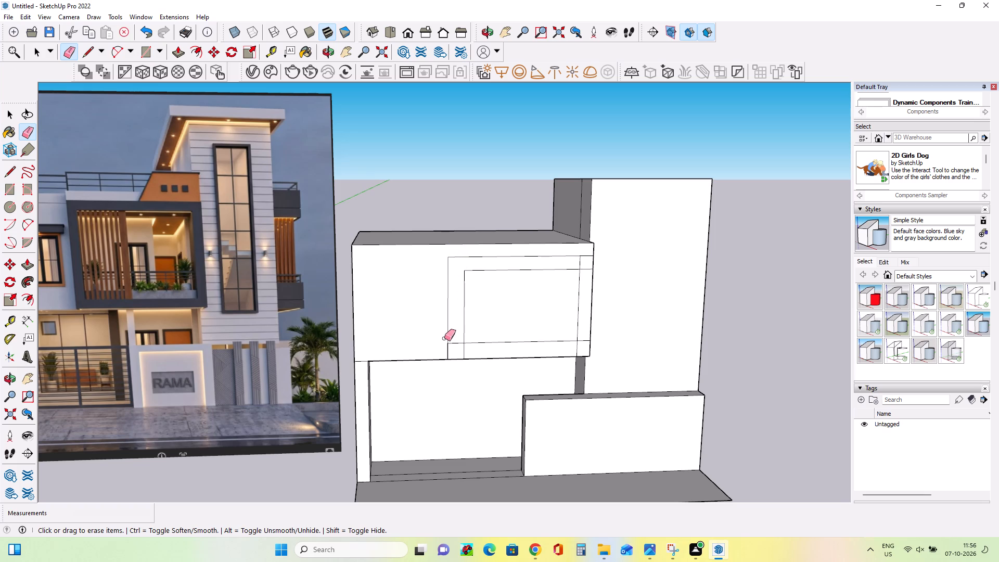
{"action": "left_click", "coordinate": [455, 342]}
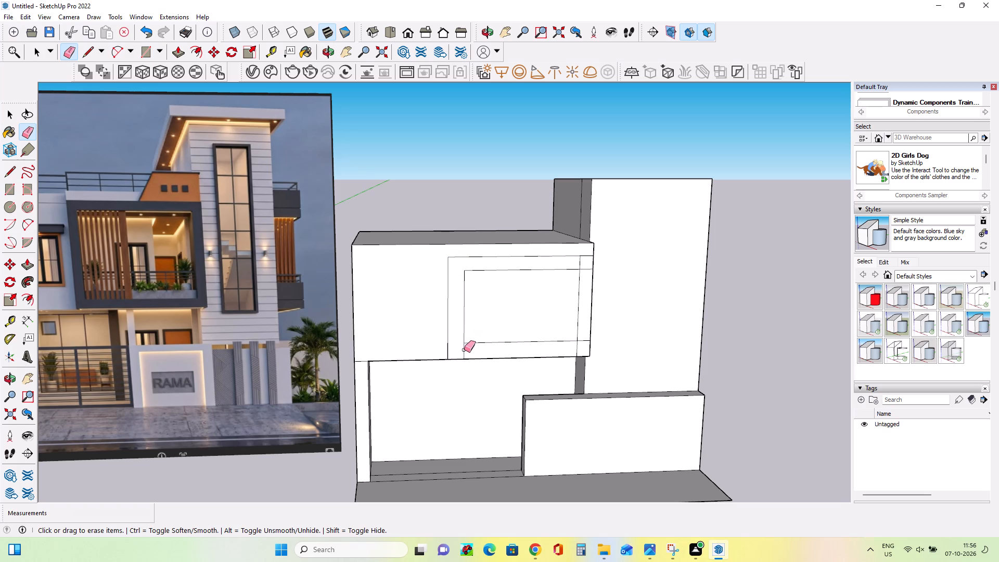
{"action": "left_click", "coordinate": [466, 350]}
{"action": "left_click", "coordinate": [465, 351]}
{"action": "left_click", "coordinate": [580, 262]}
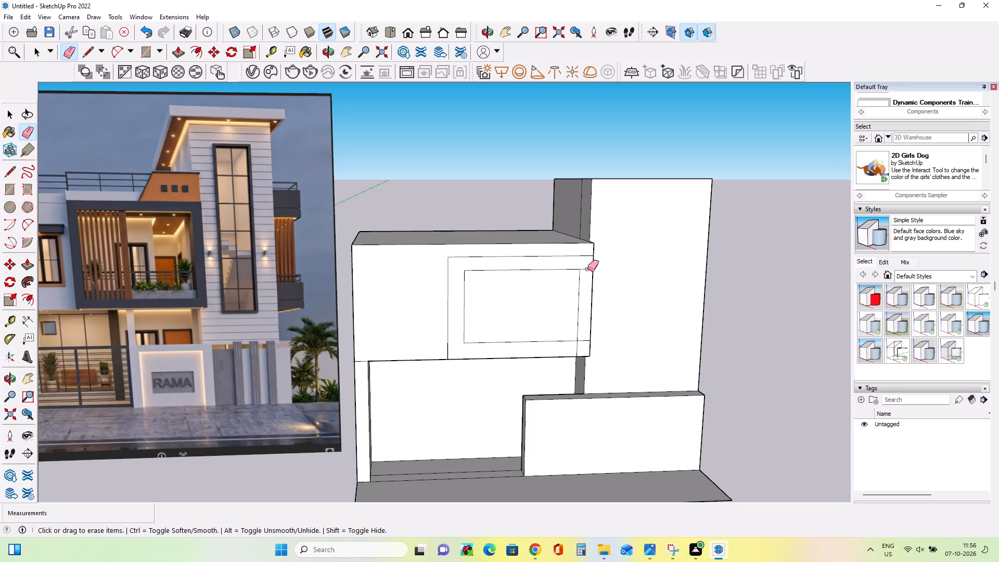
{"action": "left_click", "coordinate": [587, 269]}
{"action": "left_click", "coordinate": [586, 340]}
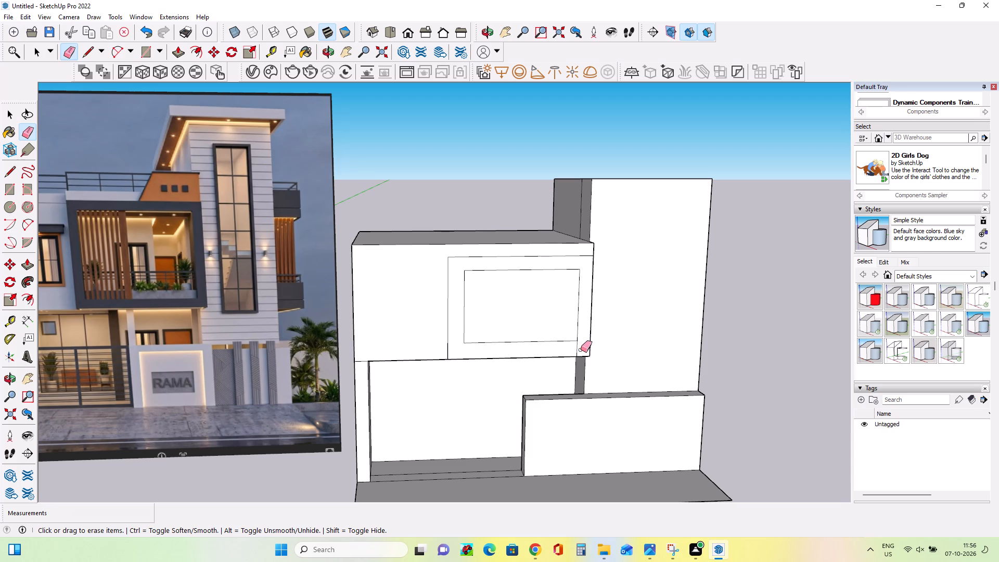
{"action": "left_click", "coordinate": [578, 351]}
Pull the balcony frame face out 9 1/2" from the first-floor front wall.
{"action": "scroll", "coordinate": [482, 376], "scroll_direction": "down", "scroll_amount": 1}
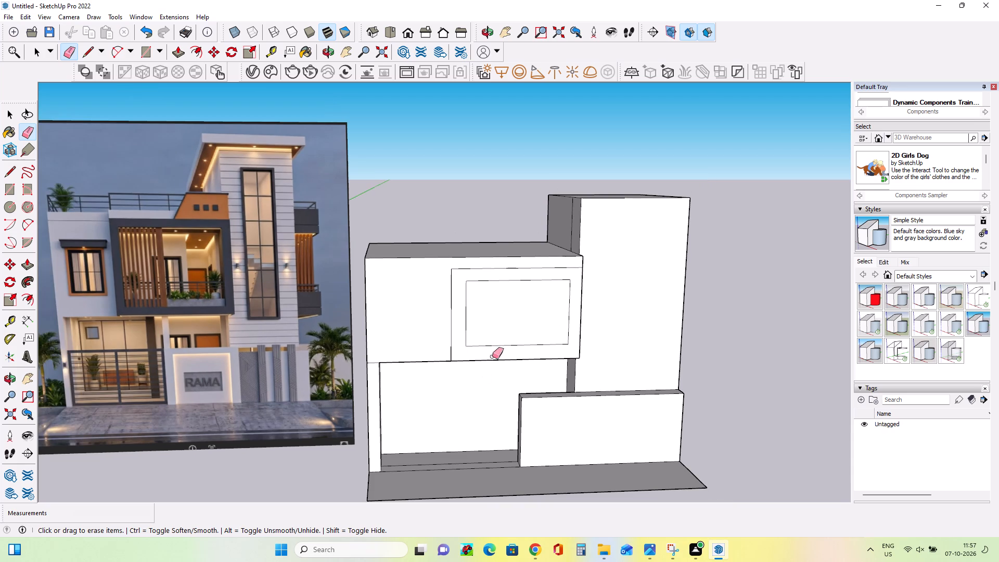
{"action": "left_click", "coordinate": [23, 260]}
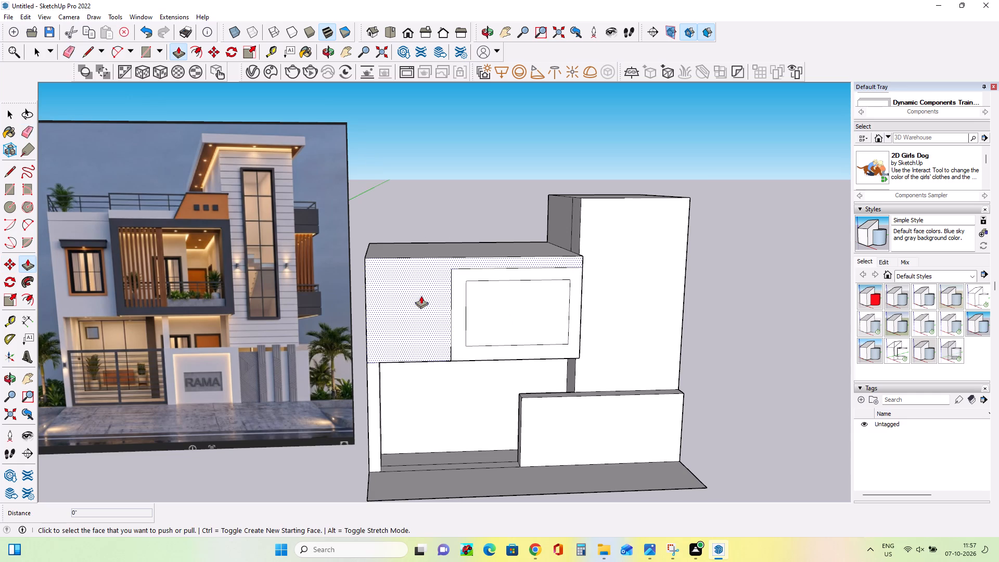
{"action": "left_click", "coordinate": [457, 302]}
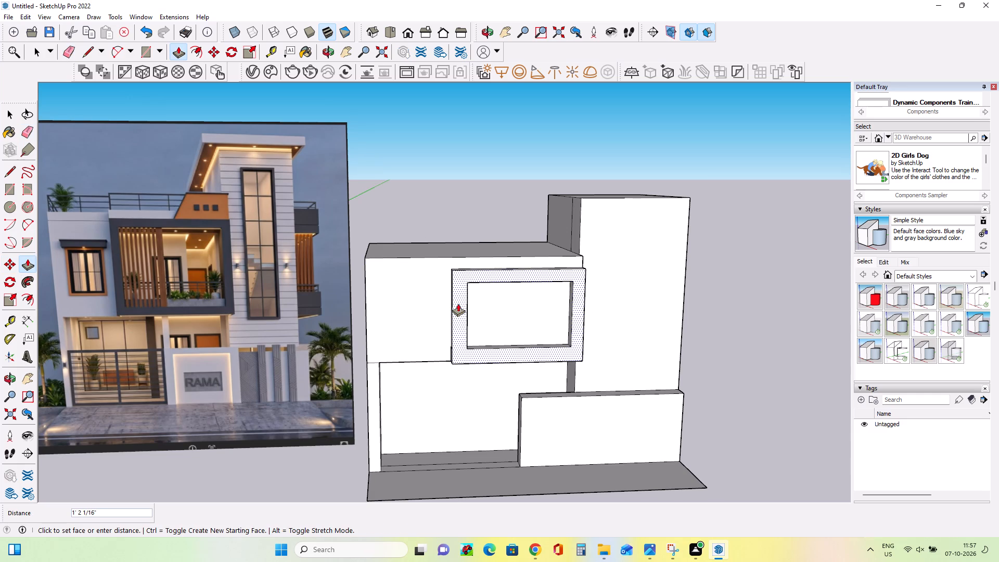
{"action": "left_click", "coordinate": [458, 303]}
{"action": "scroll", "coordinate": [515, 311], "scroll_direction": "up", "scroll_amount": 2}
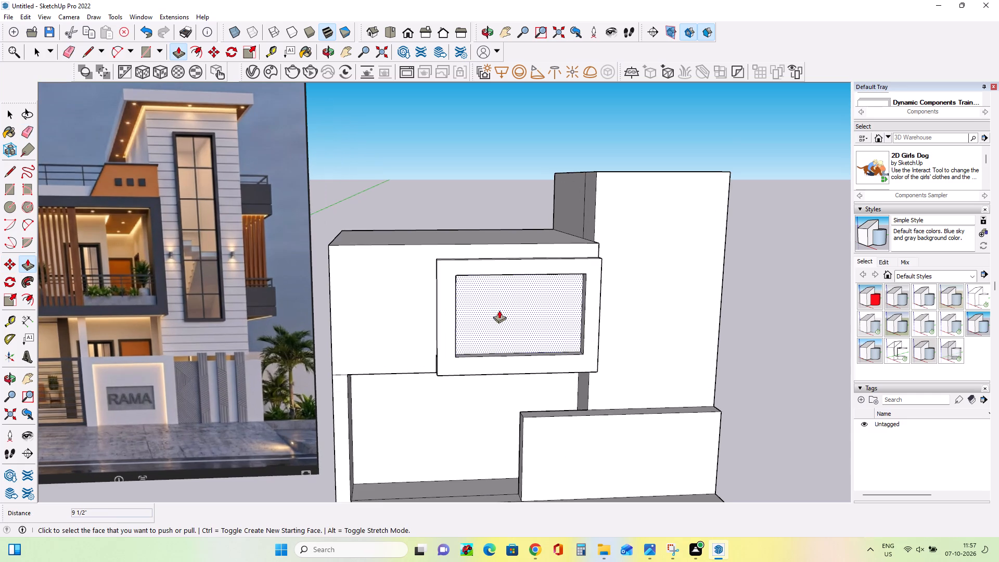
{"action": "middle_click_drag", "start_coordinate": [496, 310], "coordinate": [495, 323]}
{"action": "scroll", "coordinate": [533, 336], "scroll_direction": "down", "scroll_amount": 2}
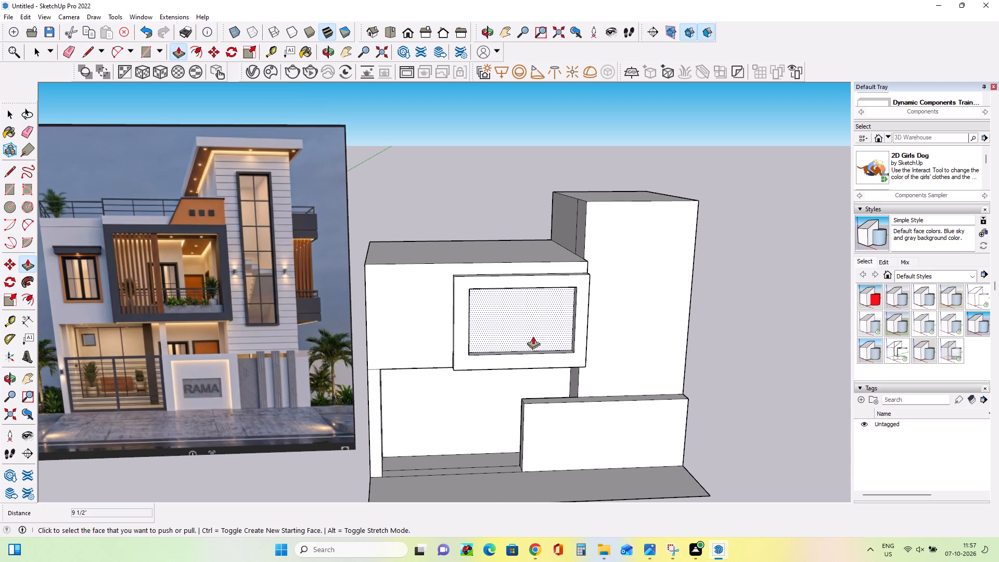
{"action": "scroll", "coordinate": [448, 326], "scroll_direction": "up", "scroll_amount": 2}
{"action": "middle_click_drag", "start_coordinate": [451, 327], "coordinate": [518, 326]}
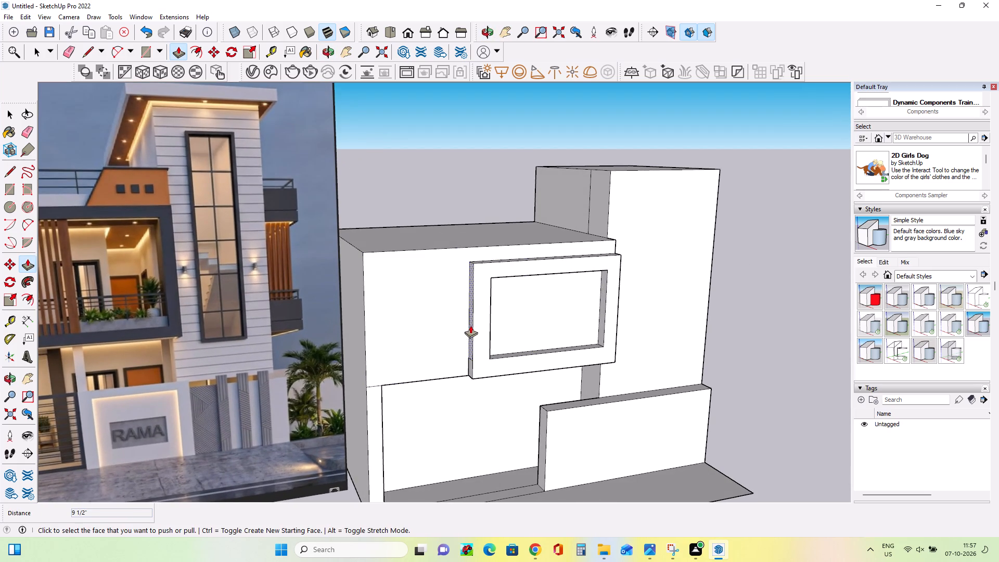
Extend the balcony frame's outer side face away from the tower by 1' 6 13/16", including the bottom corner piece.
{"action": "left_click", "coordinate": [471, 325]}
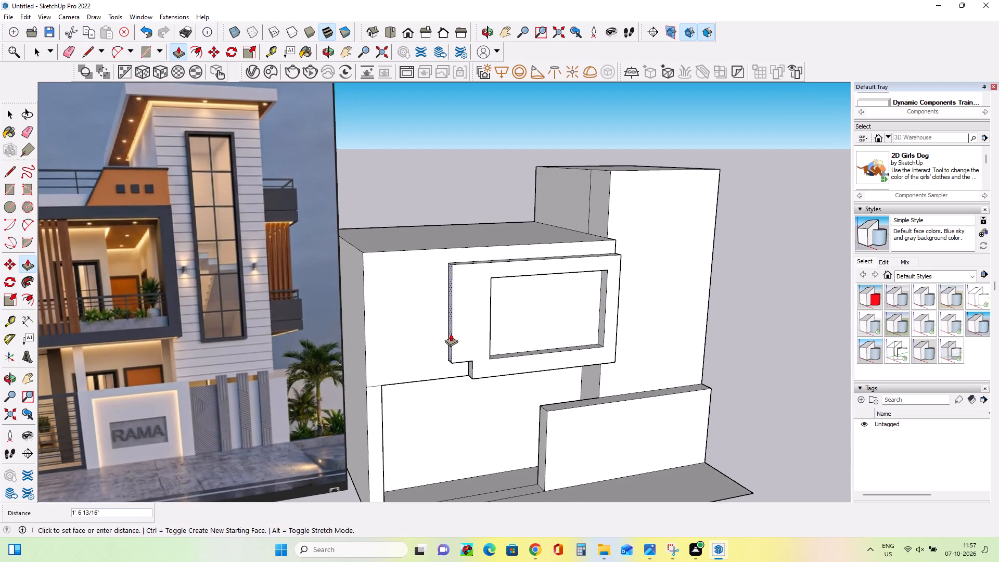
{"action": "left_click", "coordinate": [451, 334]}
{"action": "left_click", "coordinate": [469, 369]}
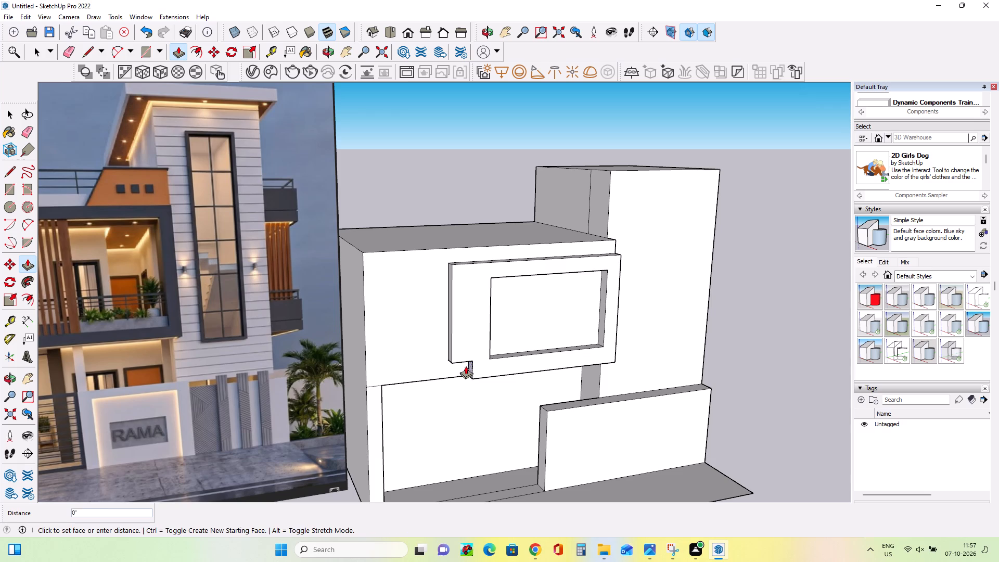
{"action": "left_click", "coordinate": [443, 355]}
Push the opening's inner side face farthest from the tower outward 2' 1/2", thinning the frame's upright strip.
{"action": "middle_click_drag", "start_coordinate": [541, 351], "coordinate": [199, 375]}
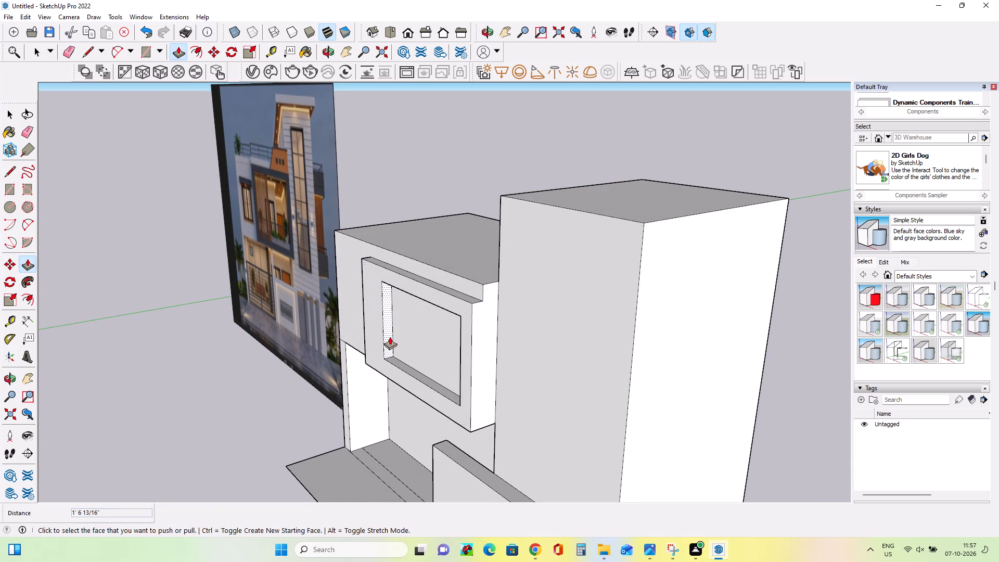
{"action": "left_click", "coordinate": [391, 336]}
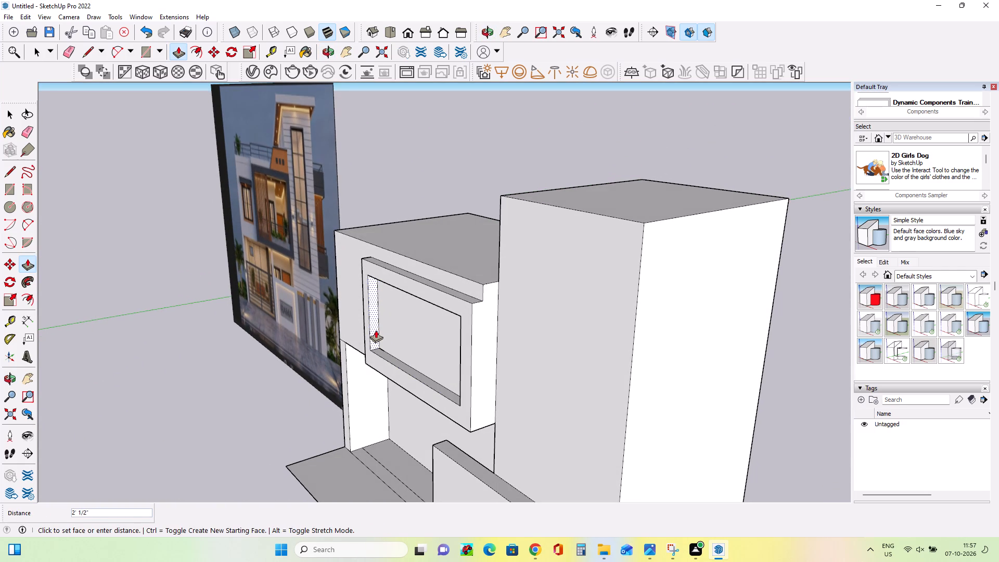
{"action": "left_click", "coordinate": [376, 330]}
Push the bottom inner face of the balcony opening down 4 3/16" to thin the frame's bottom strip.
{"action": "middle_click_drag", "start_coordinate": [375, 379], "coordinate": [568, 301]}
{"action": "middle_click_drag", "start_coordinate": [510, 327], "coordinate": [513, 328]}
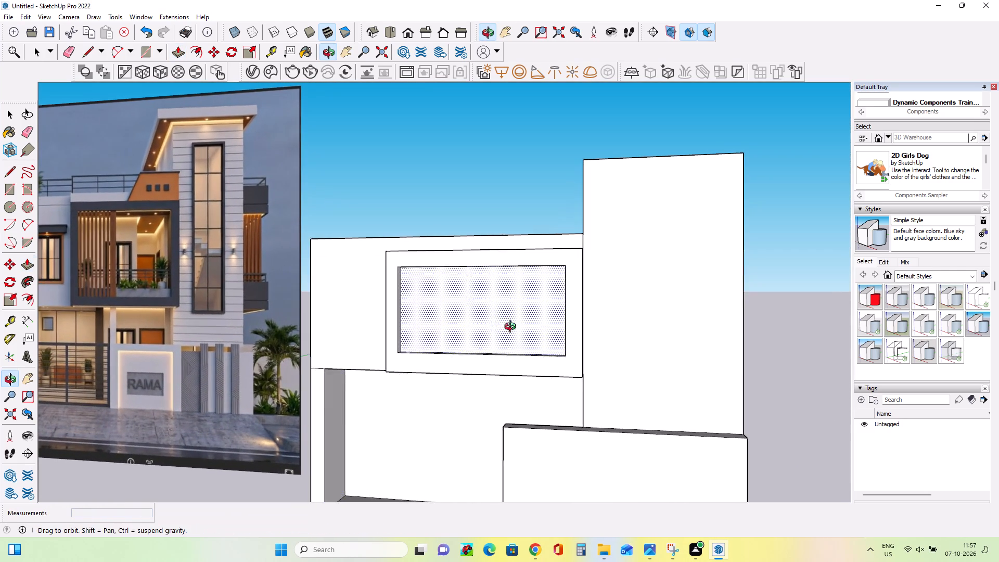
{"action": "middle_click_drag", "start_coordinate": [513, 328], "coordinate": [617, 331]}
{"action": "middle_click_drag", "start_coordinate": [540, 350], "coordinate": [527, 461]}
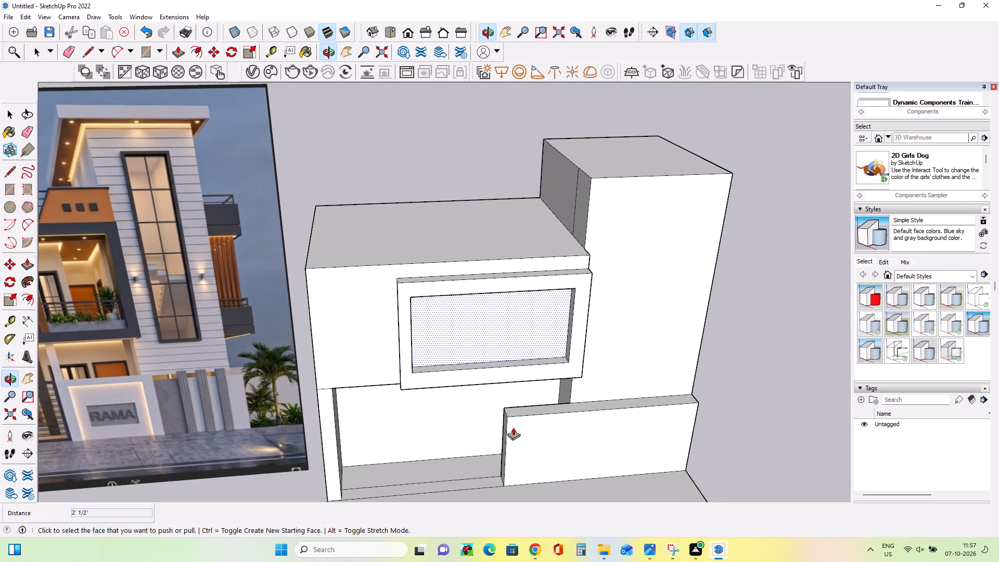
{"action": "left_click", "coordinate": [513, 364]}
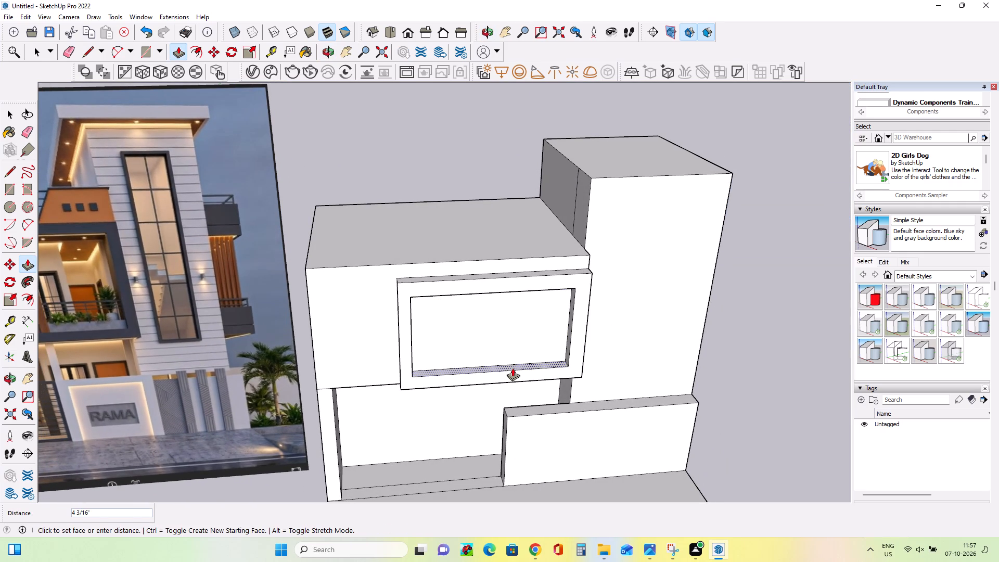
{"action": "left_click", "coordinate": [513, 368]}
Push the wall face inside the balcony frame back 11' 6 3/16" to hollow out the balcony.
{"action": "middle_click_drag", "start_coordinate": [485, 394], "coordinate": [486, 289]}
{"action": "scroll", "coordinate": [513, 287], "scroll_direction": "down", "scroll_amount": 3}
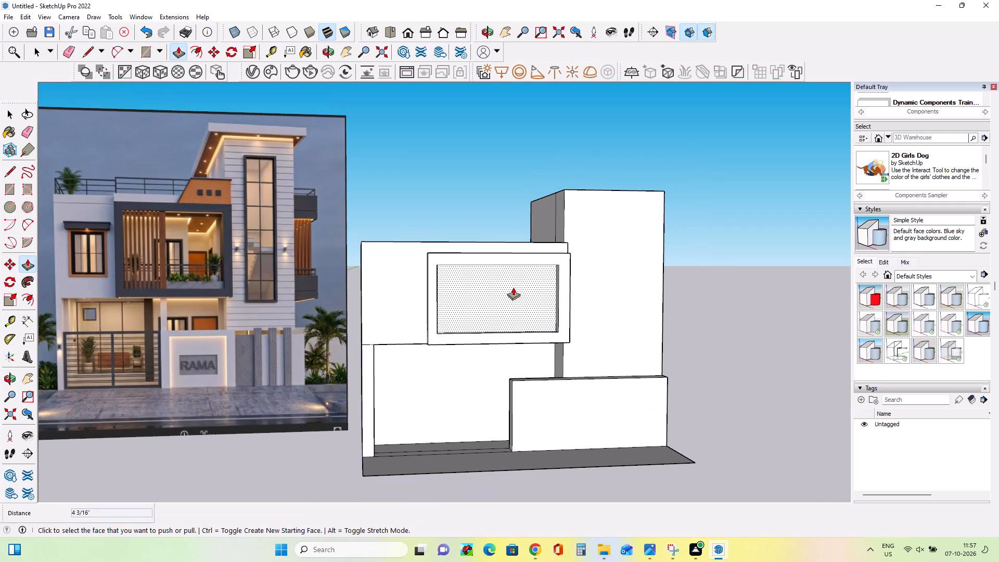
{"action": "left_click", "coordinate": [504, 301]}
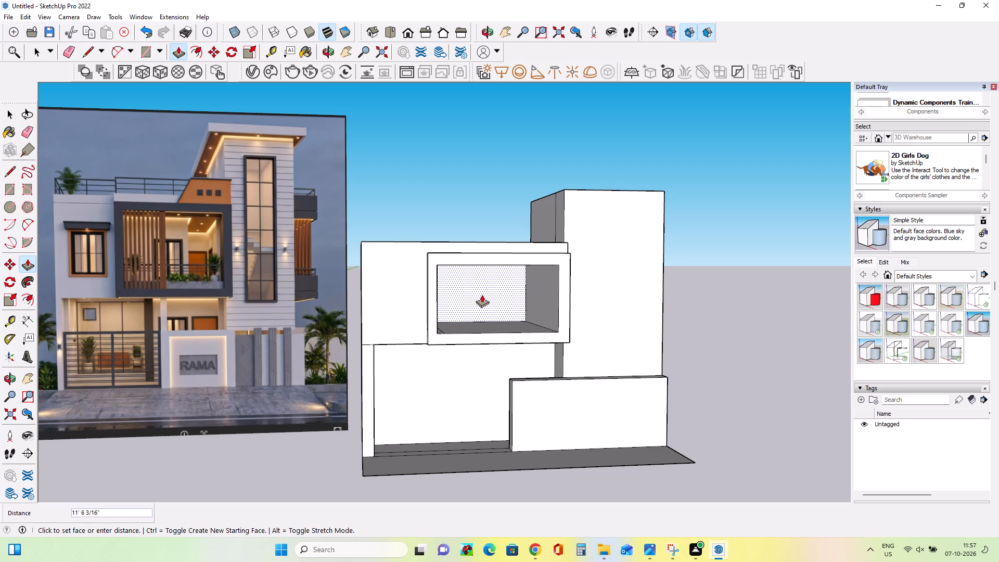
{"action": "left_click", "coordinate": [482, 295]}
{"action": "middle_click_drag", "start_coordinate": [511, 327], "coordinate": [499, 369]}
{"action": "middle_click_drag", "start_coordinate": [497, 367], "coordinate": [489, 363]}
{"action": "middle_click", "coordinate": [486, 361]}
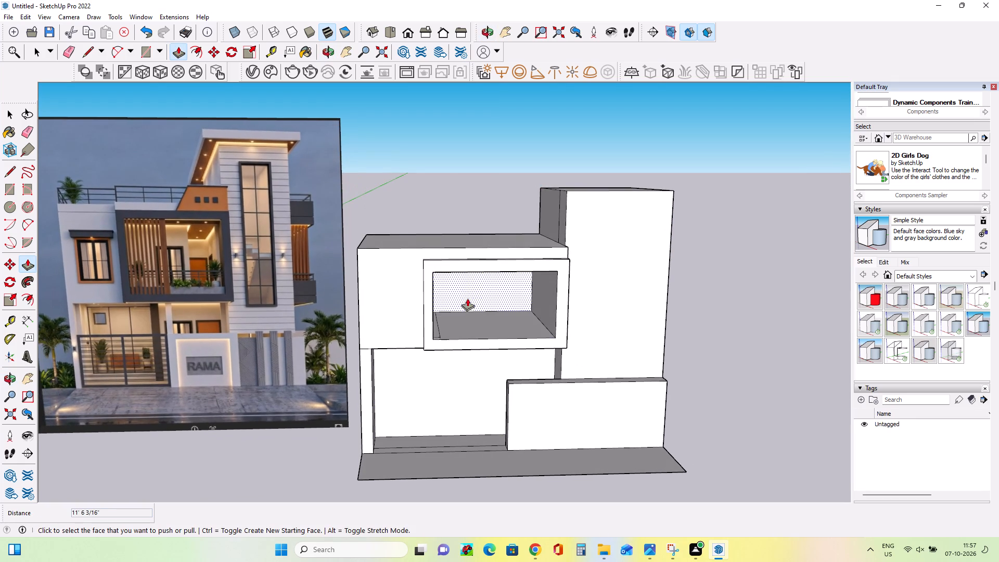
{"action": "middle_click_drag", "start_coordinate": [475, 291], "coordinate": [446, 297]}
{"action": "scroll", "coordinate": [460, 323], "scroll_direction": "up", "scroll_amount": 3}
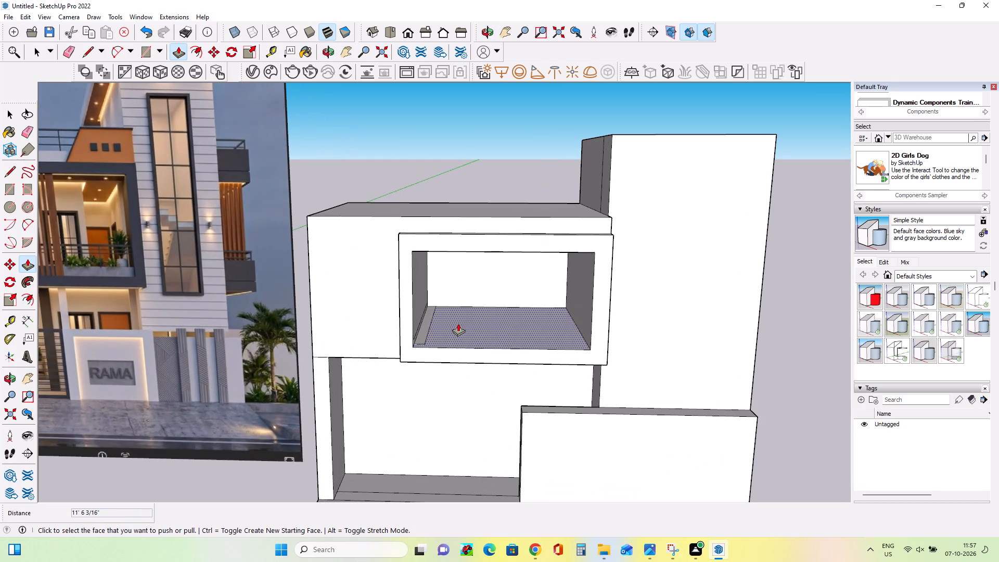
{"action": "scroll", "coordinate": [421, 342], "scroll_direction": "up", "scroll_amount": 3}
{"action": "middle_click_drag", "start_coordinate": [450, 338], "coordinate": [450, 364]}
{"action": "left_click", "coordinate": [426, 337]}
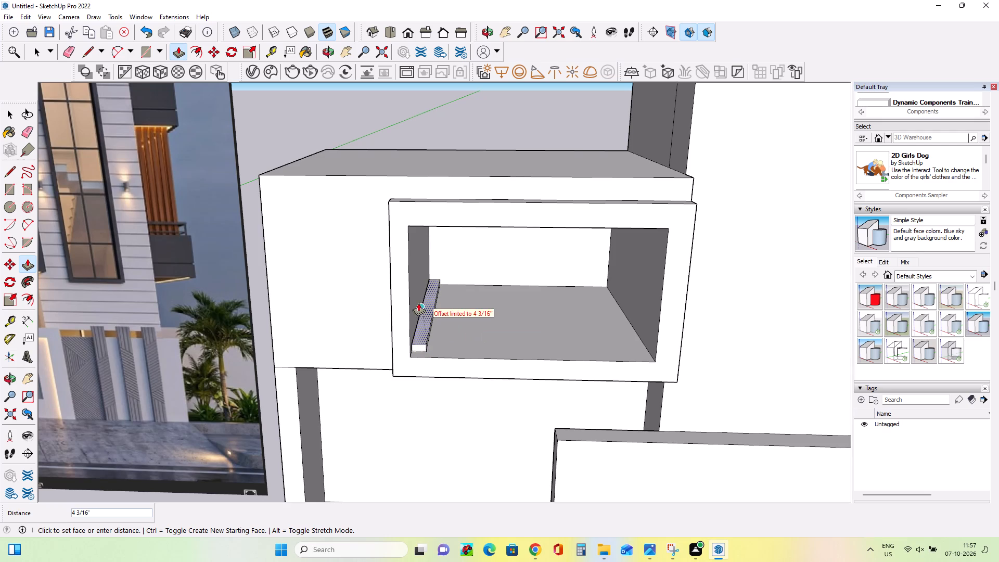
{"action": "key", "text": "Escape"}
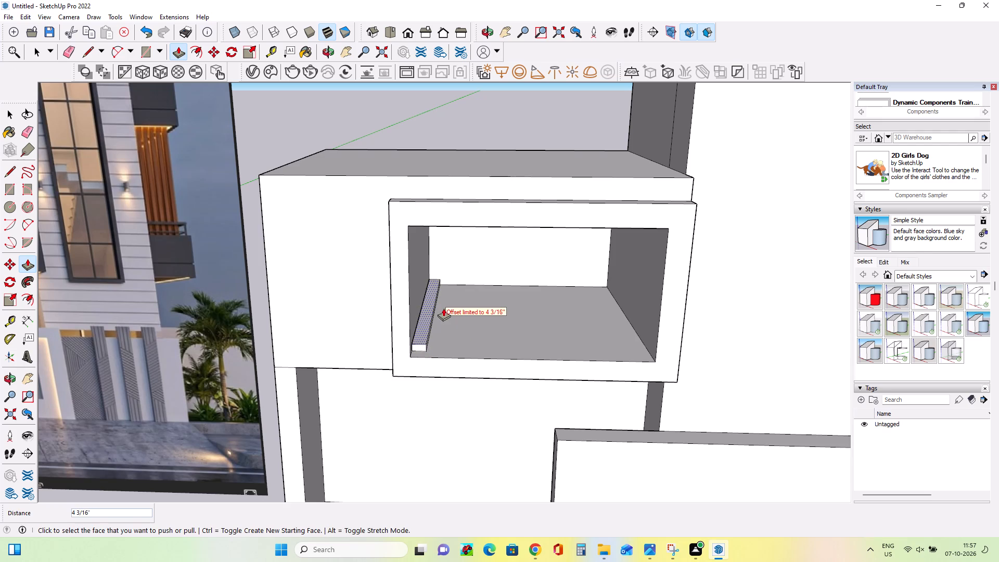
Raise the first floor's roof face 9 15/16" above the balcony frame.
{"action": "scroll", "coordinate": [436, 326], "scroll_direction": "up", "scroll_amount": 3}
{"action": "scroll", "coordinate": [444, 337], "scroll_direction": "down", "scroll_amount": 4}
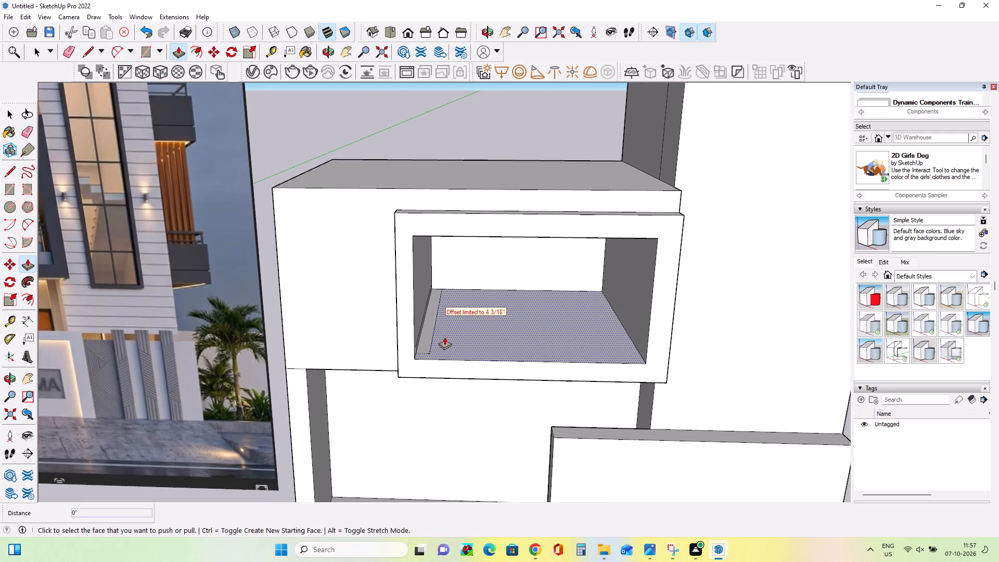
{"action": "middle_click_drag", "start_coordinate": [514, 314], "coordinate": [532, 252]}
{"action": "scroll", "coordinate": [528, 283], "scroll_direction": "down", "scroll_amount": 4}
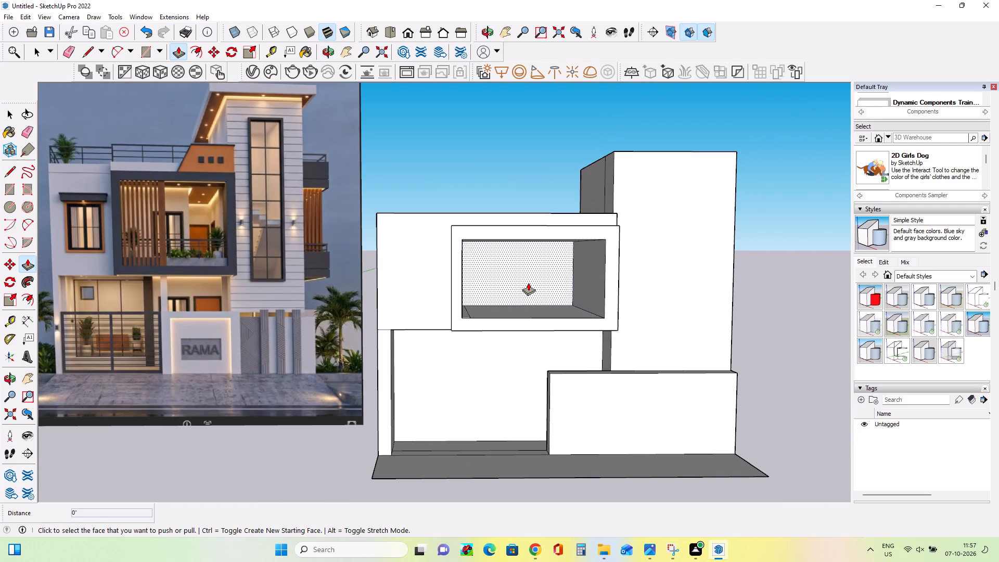
{"action": "middle_click_drag", "start_coordinate": [533, 258], "coordinate": [534, 315]}
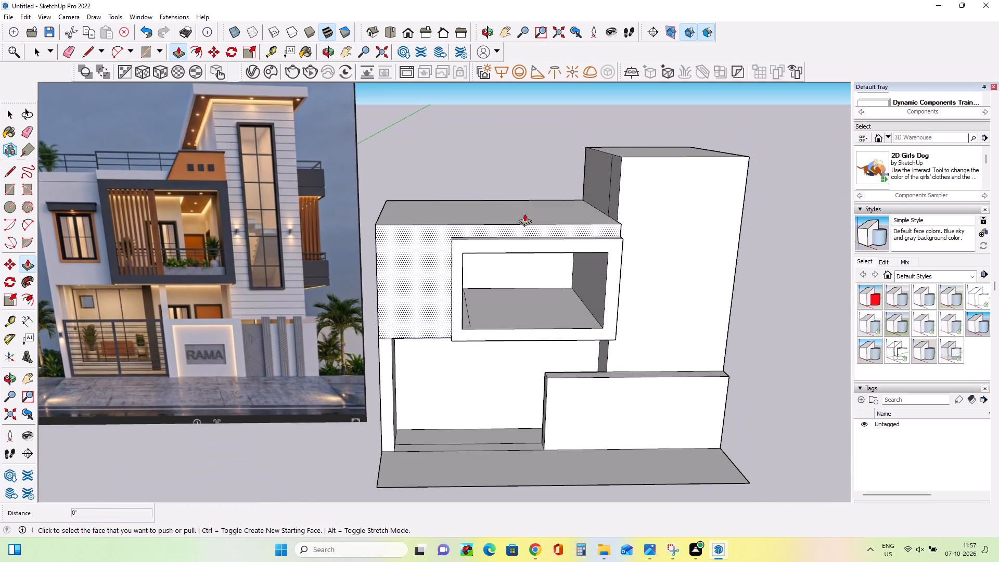
{"action": "left_click", "coordinate": [524, 211]}
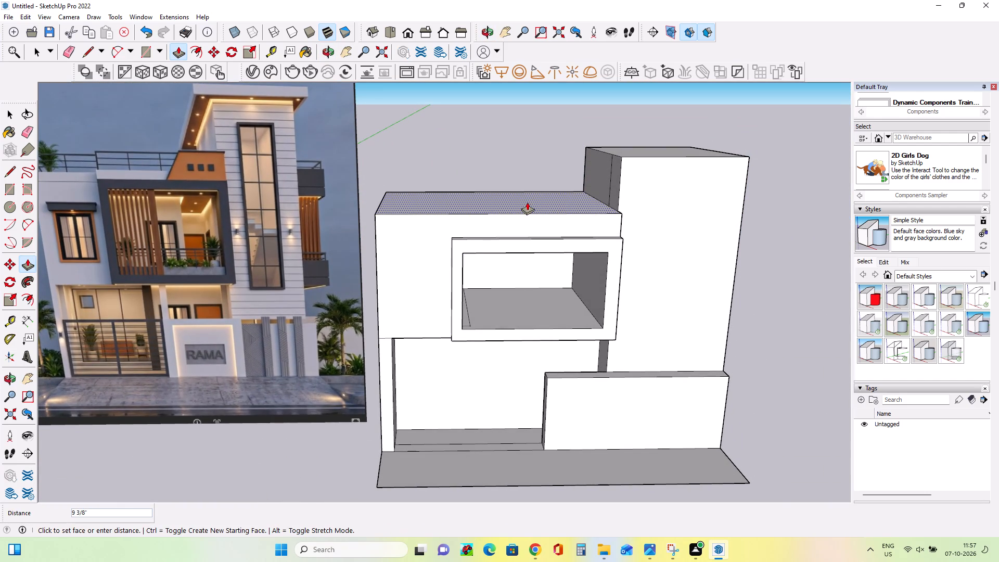
{"action": "left_click", "coordinate": [528, 202]}
Push the balcony opening's ceiling up 5 11/16" to thin the frame's top strip.
{"action": "middle_click_drag", "start_coordinate": [545, 236], "coordinate": [545, 194]}
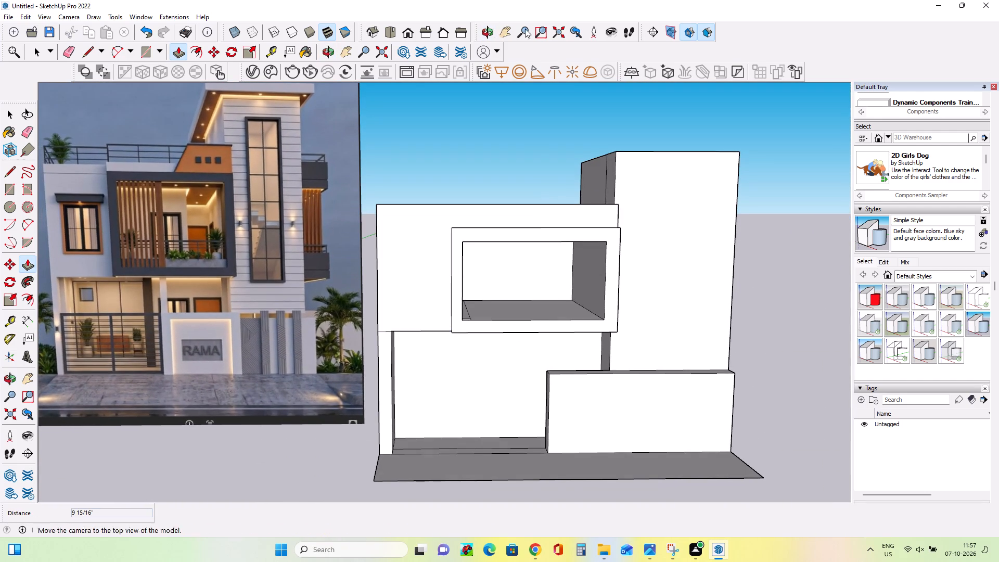
{"action": "middle_click_drag", "start_coordinate": [582, 285], "coordinate": [588, 170]}
{"action": "left_click", "coordinate": [547, 232]}
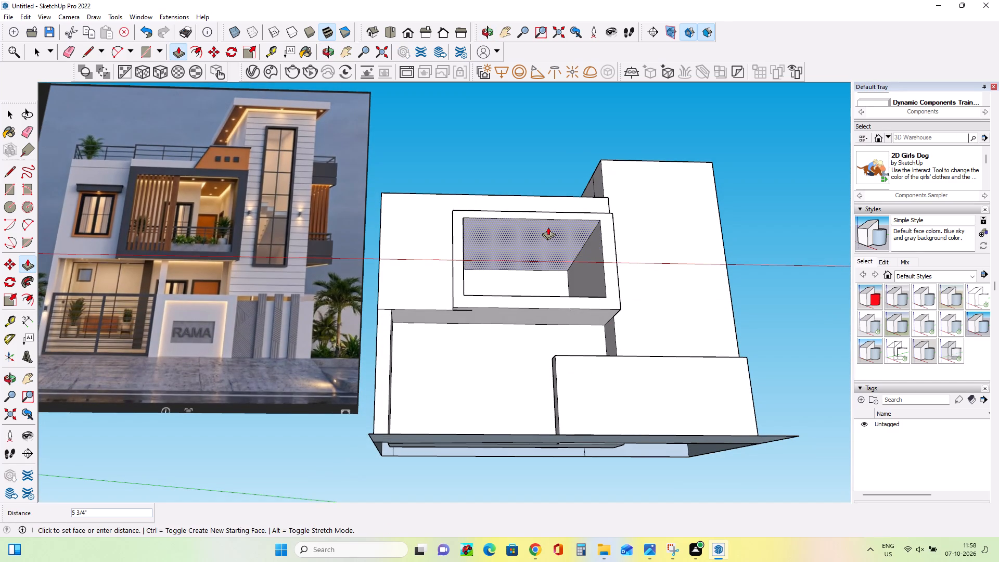
{"action": "left_click", "coordinate": [548, 227]}
Raise the balcony frame's outer top face 4 5/16" and push the opening's ceiling up slightly to match.
{"action": "middle_click_drag", "start_coordinate": [562, 206], "coordinate": [559, 432]}
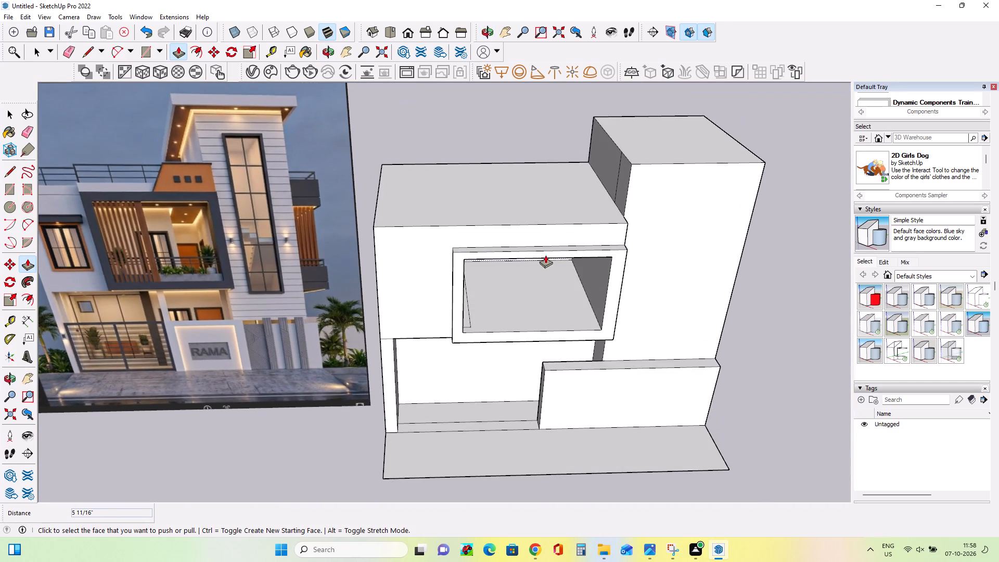
{"action": "scroll", "coordinate": [546, 244], "scroll_direction": "up", "scroll_amount": 3}
{"action": "left_click", "coordinate": [549, 248]}
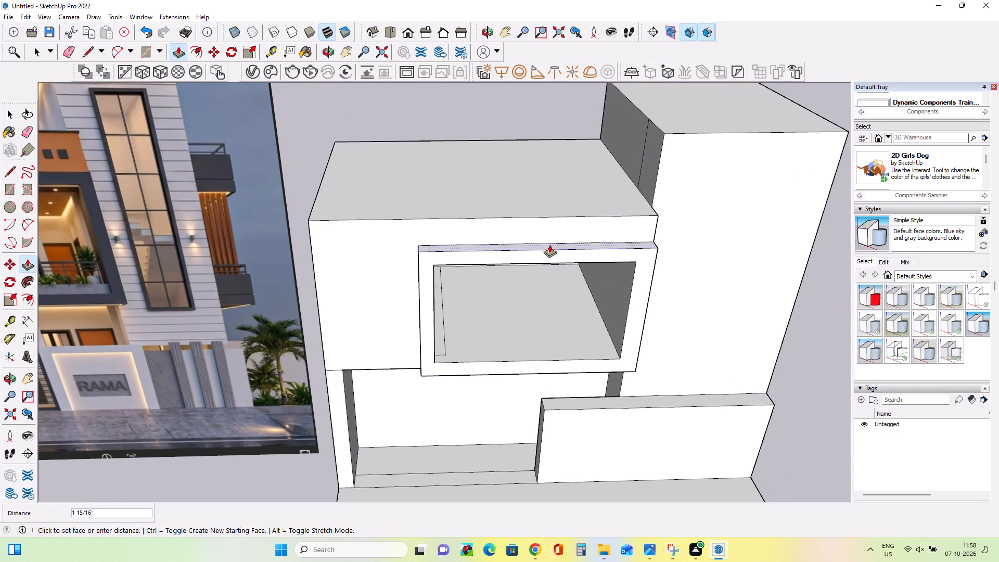
{"action": "left_click", "coordinate": [550, 242]}
{"action": "middle_click_drag", "start_coordinate": [571, 330], "coordinate": [588, 144]}
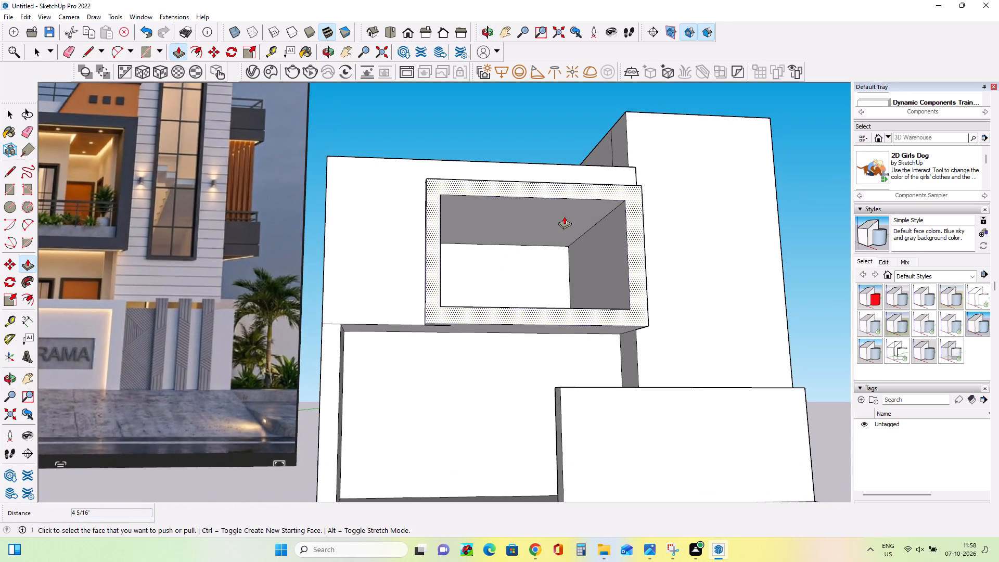
{"action": "left_click", "coordinate": [564, 216]}
{"action": "left_click", "coordinate": [566, 210]}
Push the balcony opening's tower-side inner wall 6 1/16" toward the tower to thin that upright strip.
{"action": "middle_click_drag", "start_coordinate": [617, 189], "coordinate": [600, 299]}
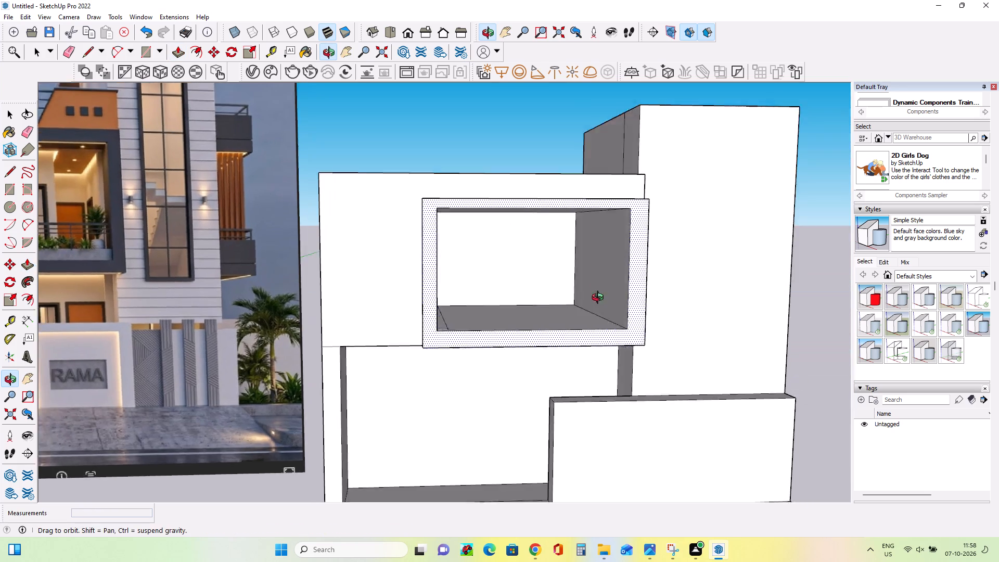
{"action": "middle_click_drag", "start_coordinate": [600, 299], "coordinate": [590, 322]}
{"action": "left_click", "coordinate": [618, 315]}
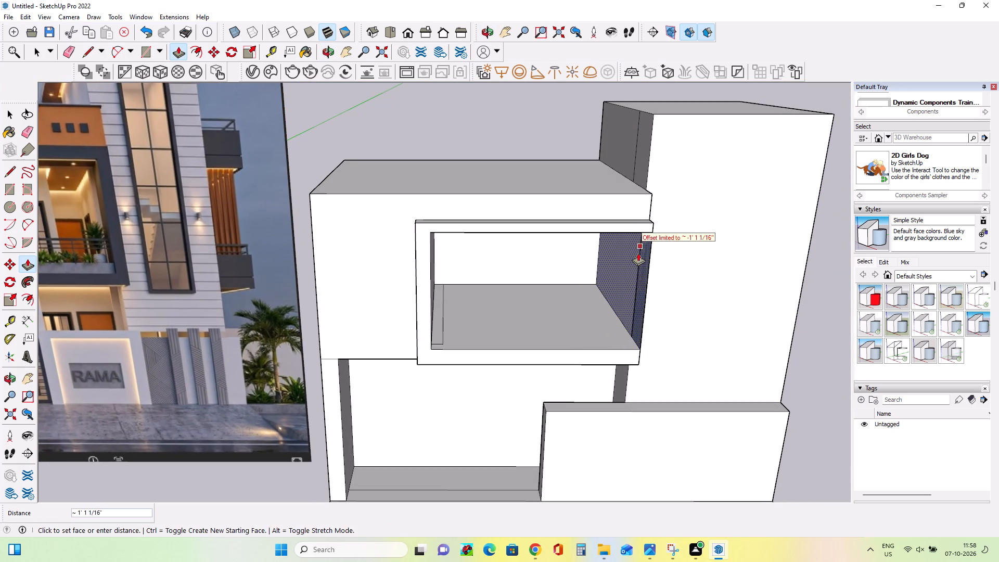
{"action": "left_click_drag", "start_coordinate": [626, 289], "coordinate": [622, 278]}
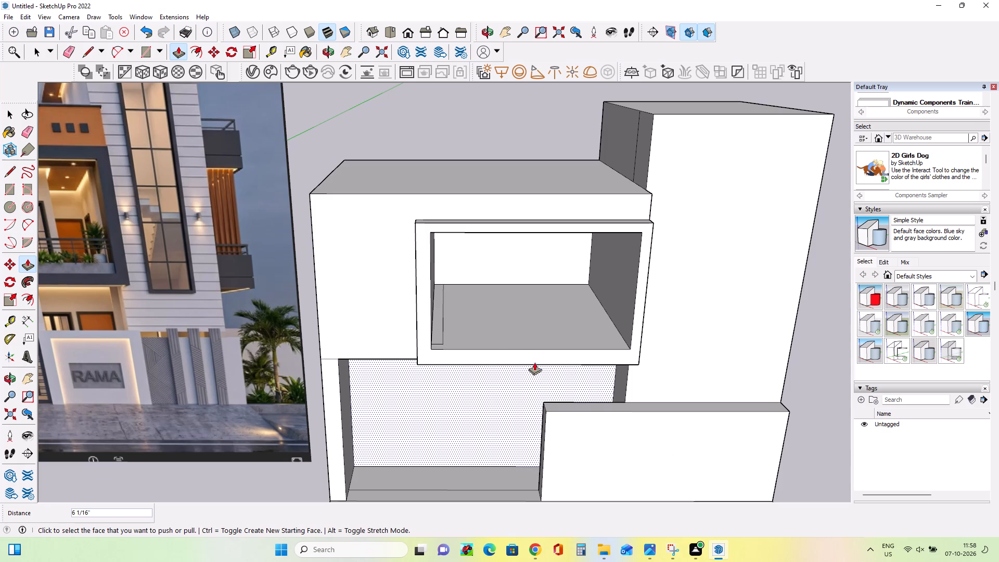
Lower the balcony floor 3 11/16" and push the leftover strip along its side wall down level with it.
{"action": "scroll", "coordinate": [569, 349], "scroll_direction": "down", "scroll_amount": 4}
{"action": "middle_click_drag", "start_coordinate": [569, 349], "coordinate": [552, 327]}
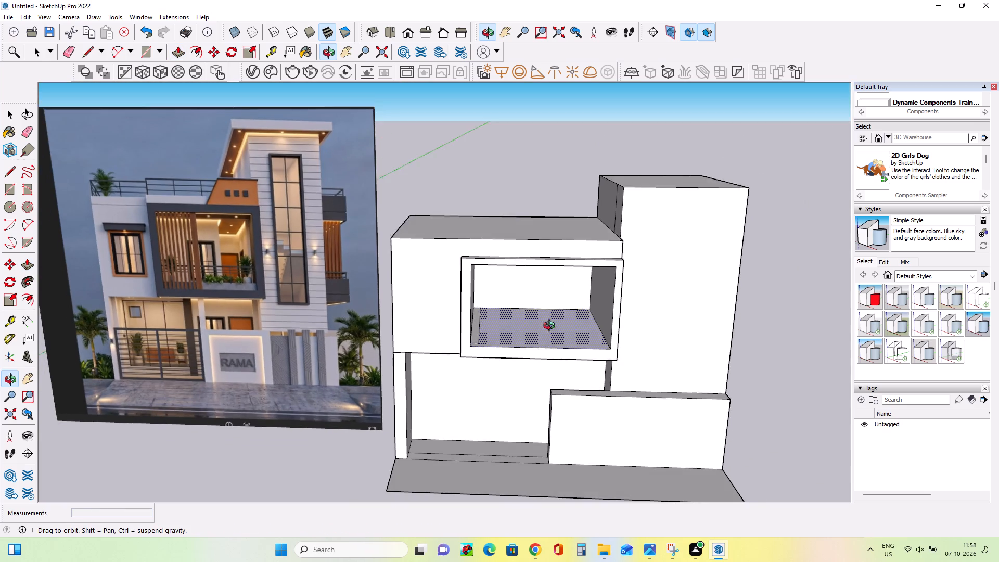
{"action": "middle_click_drag", "start_coordinate": [552, 327], "coordinate": [544, 304]}
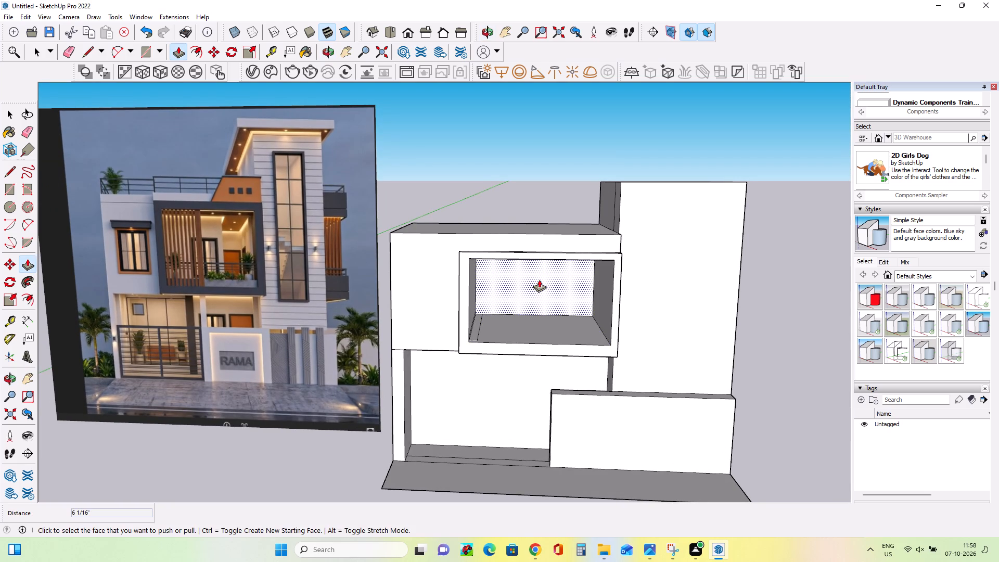
{"action": "middle_click_drag", "start_coordinate": [539, 279], "coordinate": [546, 224]}
{"action": "middle_click_drag", "start_coordinate": [555, 340], "coordinate": [565, 404]}
{"action": "left_click", "coordinate": [558, 324]}
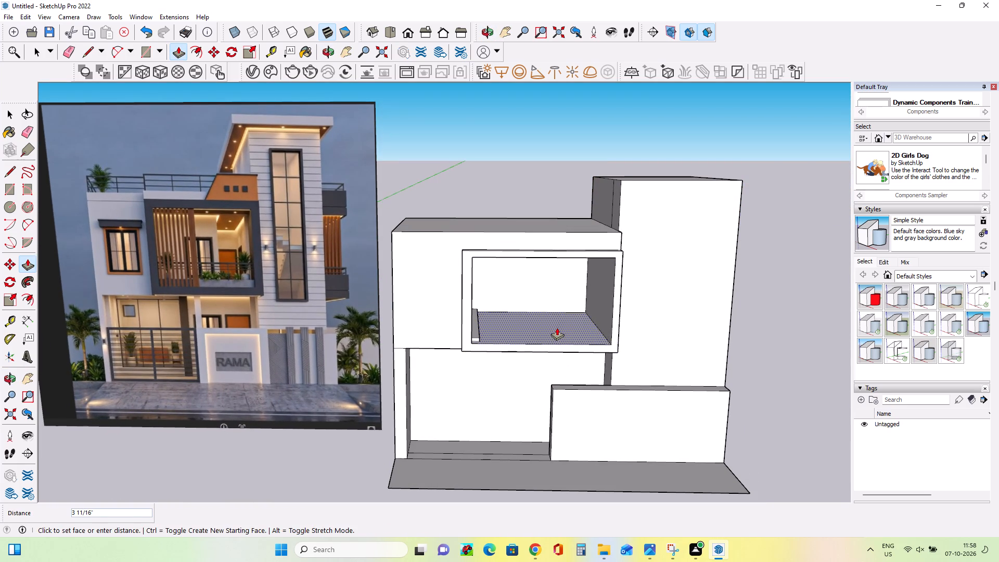
{"action": "left_click", "coordinate": [557, 327]}
{"action": "scroll", "coordinate": [499, 327], "scroll_direction": "up", "scroll_amount": 3}
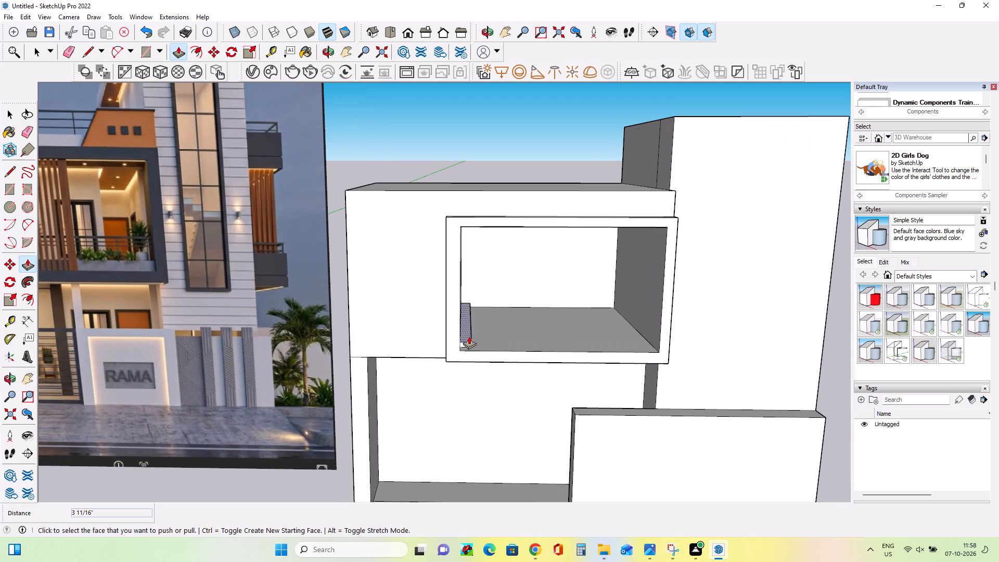
{"action": "left_click", "coordinate": [469, 336]}
{"action": "left_click", "coordinate": [475, 341]}
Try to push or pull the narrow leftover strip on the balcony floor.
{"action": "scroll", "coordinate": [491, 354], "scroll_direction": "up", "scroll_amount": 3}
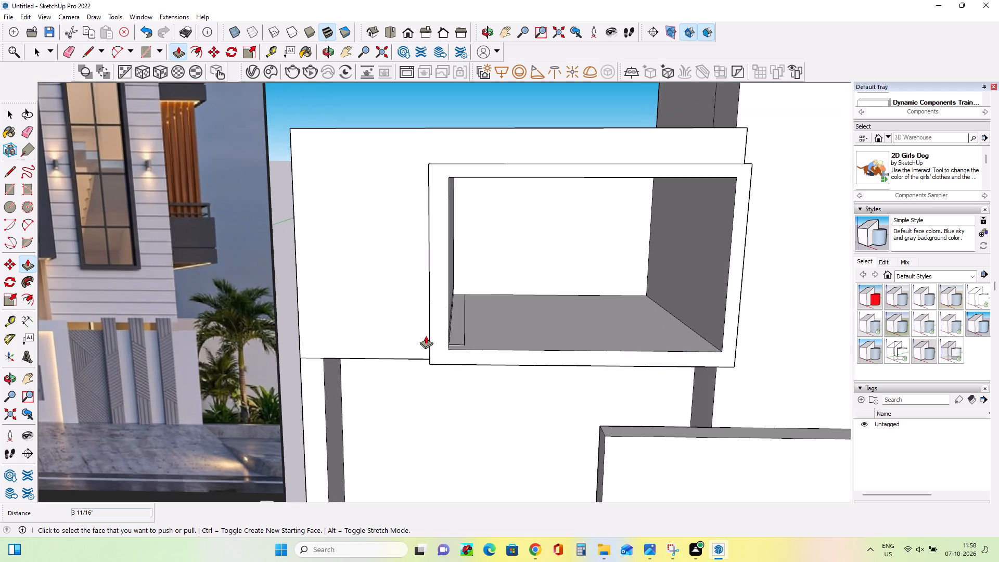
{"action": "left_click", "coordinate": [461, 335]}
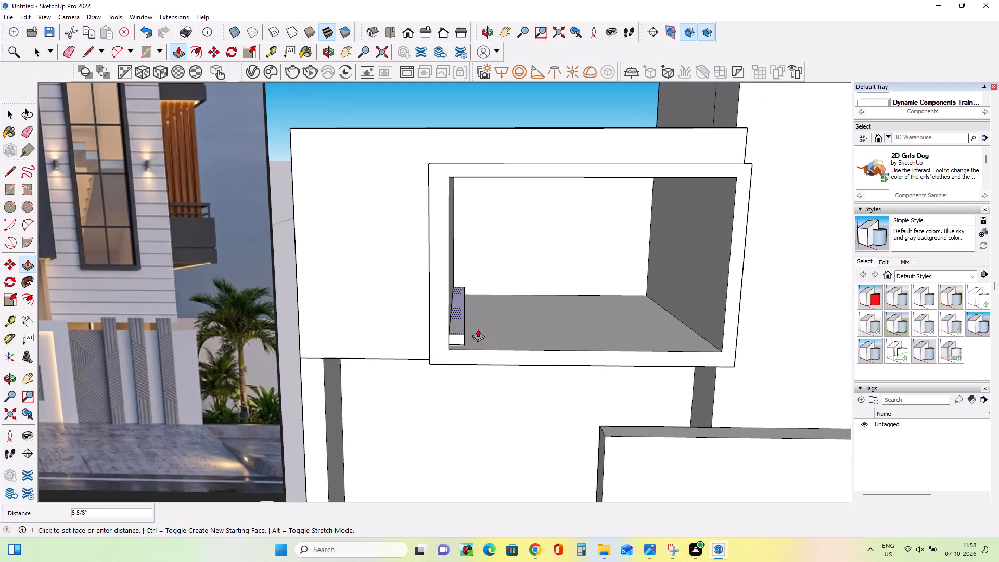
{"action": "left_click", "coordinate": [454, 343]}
Push the balcony's side wall farthest from the tower outward 1 5/8" and bring its low bottom strip flush.
{"action": "middle_click_drag", "start_coordinate": [497, 350], "coordinate": [496, 336]}
{"action": "middle_click_drag", "start_coordinate": [499, 296], "coordinate": [403, 290]}
{"action": "left_click", "coordinate": [417, 287]}
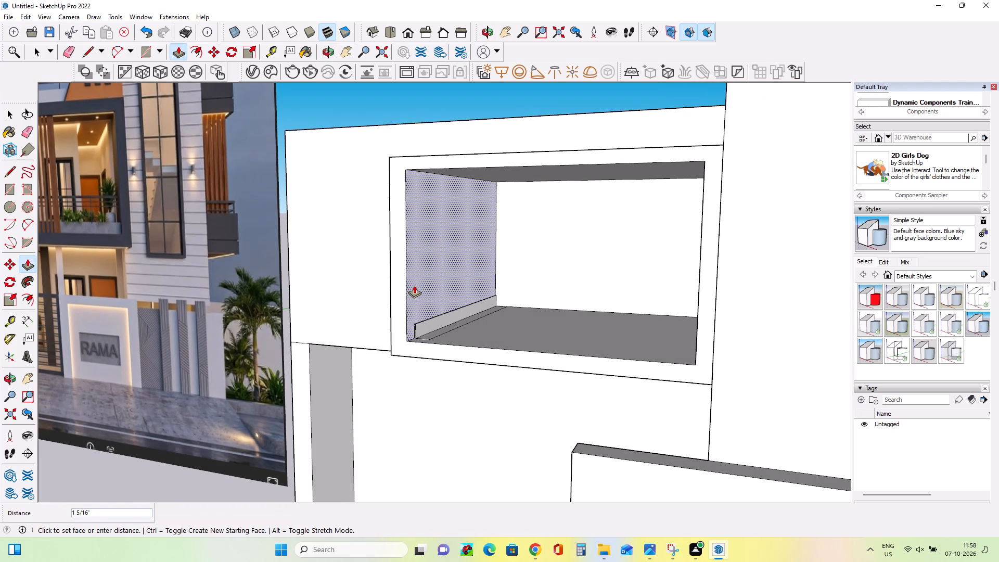
{"action": "left_click", "coordinate": [414, 285]}
{"action": "left_click", "coordinate": [421, 324]}
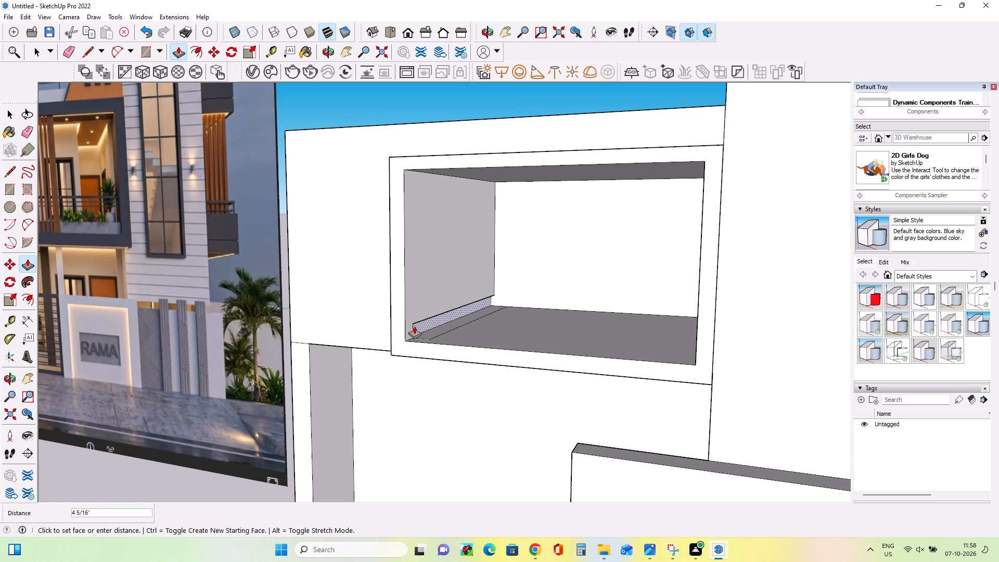
{"action": "left_click", "coordinate": [442, 290]}
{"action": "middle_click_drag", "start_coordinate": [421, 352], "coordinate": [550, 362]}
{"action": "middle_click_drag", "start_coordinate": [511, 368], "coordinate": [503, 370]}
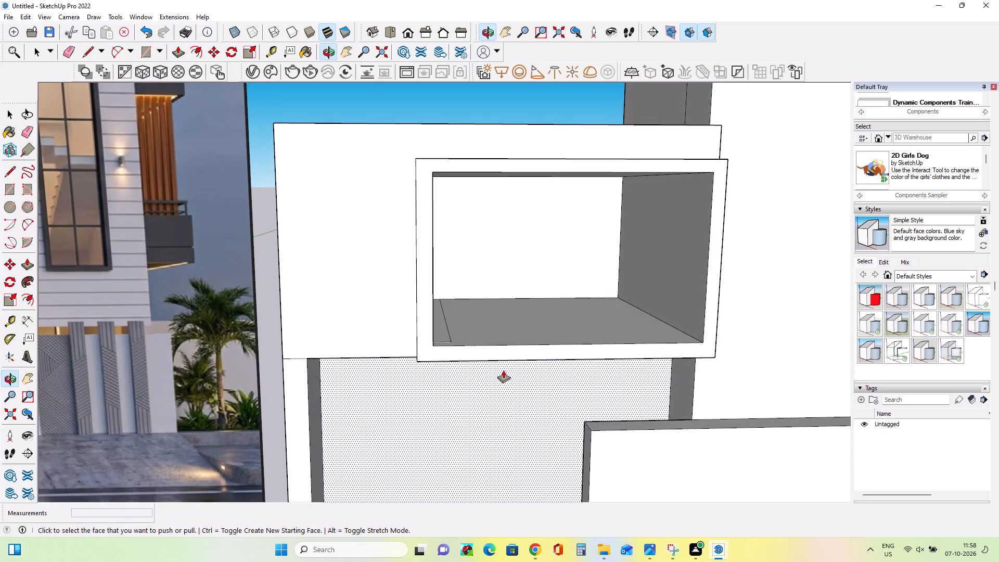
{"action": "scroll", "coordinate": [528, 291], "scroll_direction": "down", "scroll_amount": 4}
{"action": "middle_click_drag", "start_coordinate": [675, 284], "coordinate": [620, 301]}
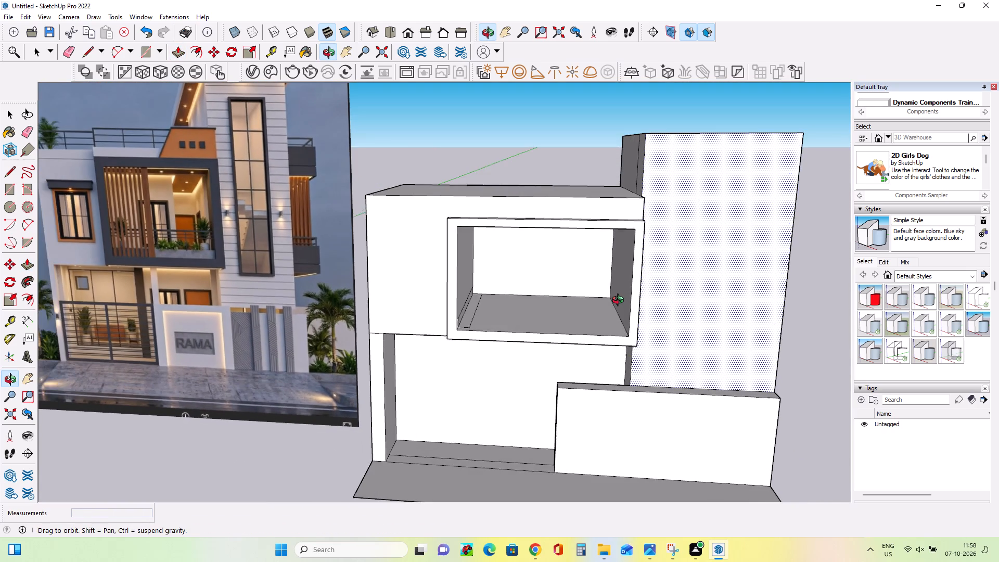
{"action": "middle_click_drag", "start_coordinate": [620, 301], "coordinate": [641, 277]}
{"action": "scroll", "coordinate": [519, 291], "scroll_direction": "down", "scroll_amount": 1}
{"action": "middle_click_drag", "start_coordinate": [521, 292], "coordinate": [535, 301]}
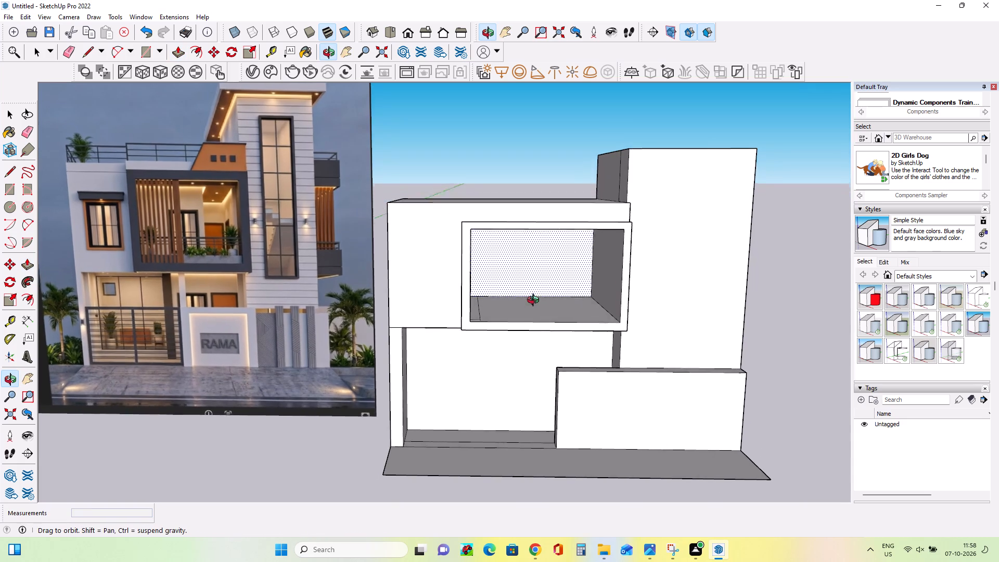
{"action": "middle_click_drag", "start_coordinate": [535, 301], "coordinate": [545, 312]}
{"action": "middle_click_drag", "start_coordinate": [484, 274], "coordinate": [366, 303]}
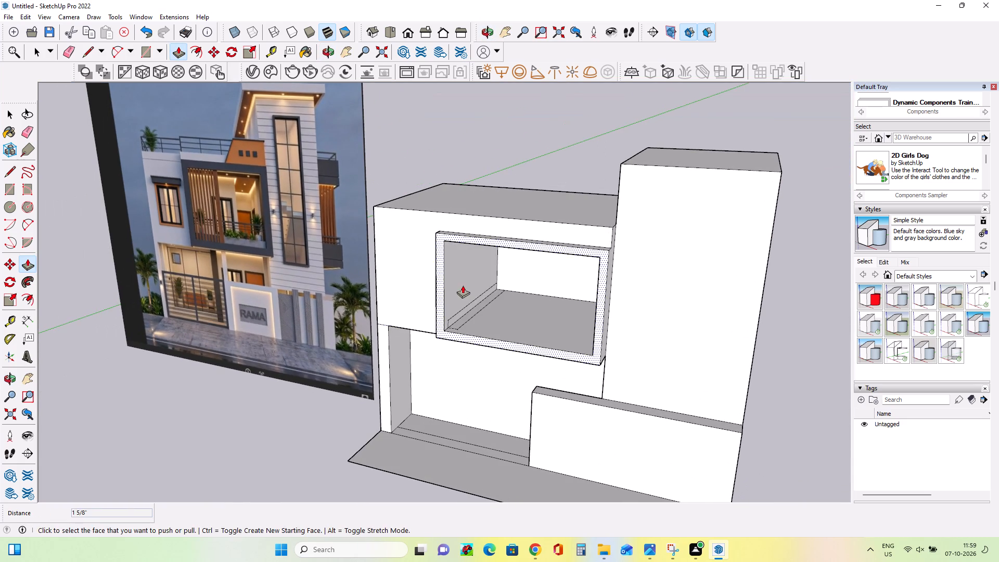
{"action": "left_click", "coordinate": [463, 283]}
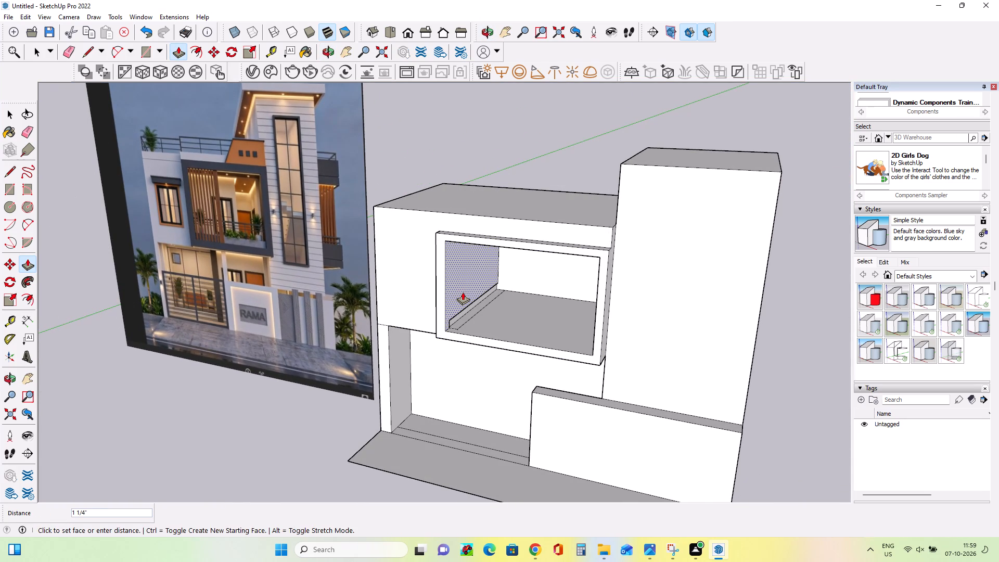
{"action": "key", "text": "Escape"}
Raise the balcony floor 5 1/16" and bring the narrow strip along its side wall up level with it.
{"action": "middle_click_drag", "start_coordinate": [493, 317], "coordinate": [585, 302]}
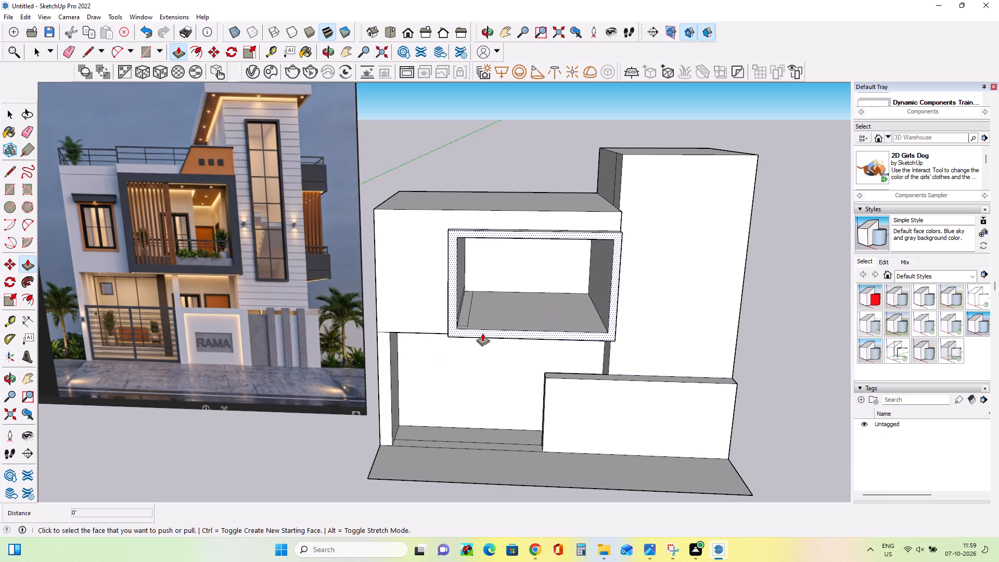
{"action": "middle_click_drag", "start_coordinate": [504, 341], "coordinate": [527, 313]}
{"action": "left_click", "coordinate": [539, 311]}
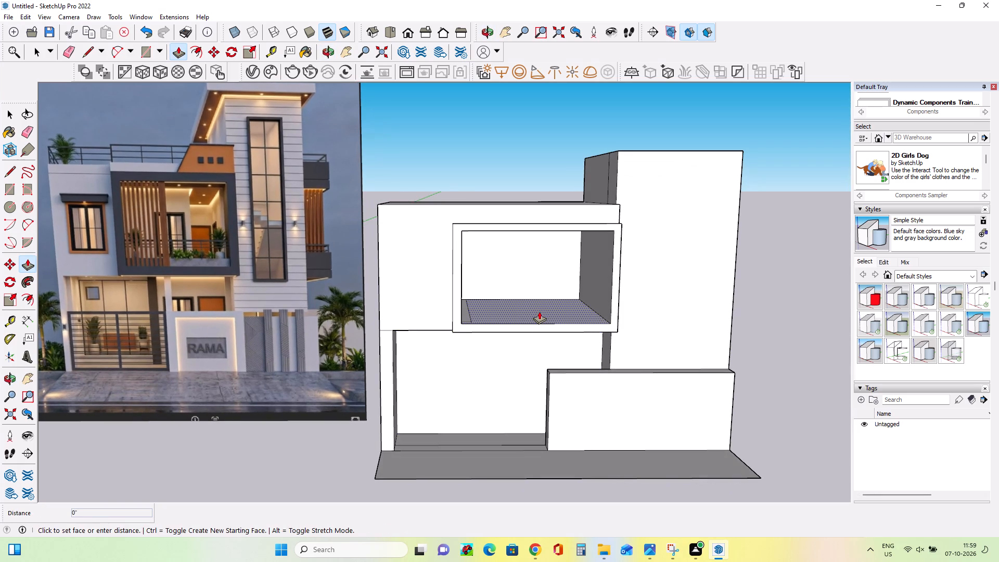
{"action": "left_click", "coordinate": [539, 306]}
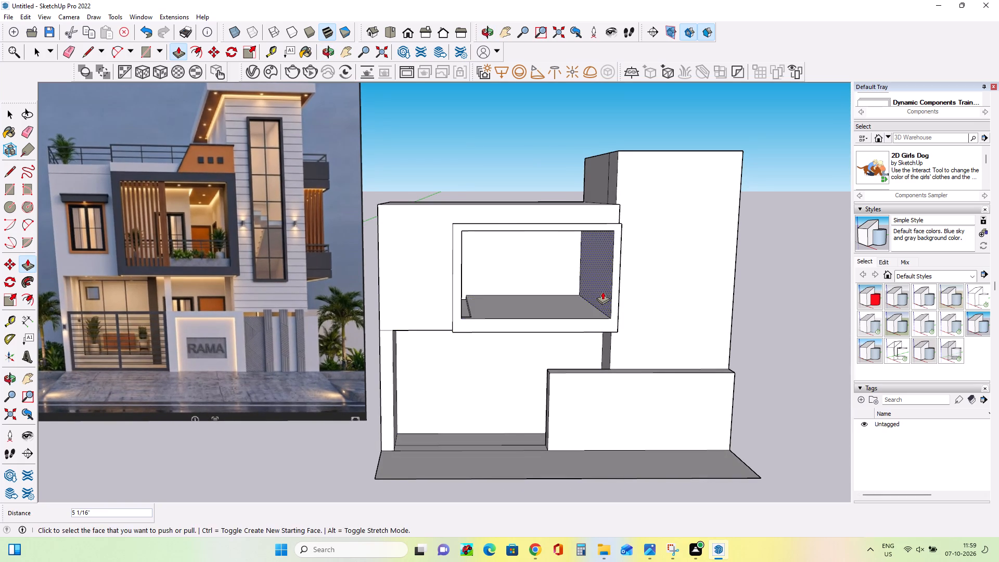
{"action": "middle_click_drag", "start_coordinate": [603, 291], "coordinate": [488, 321]}
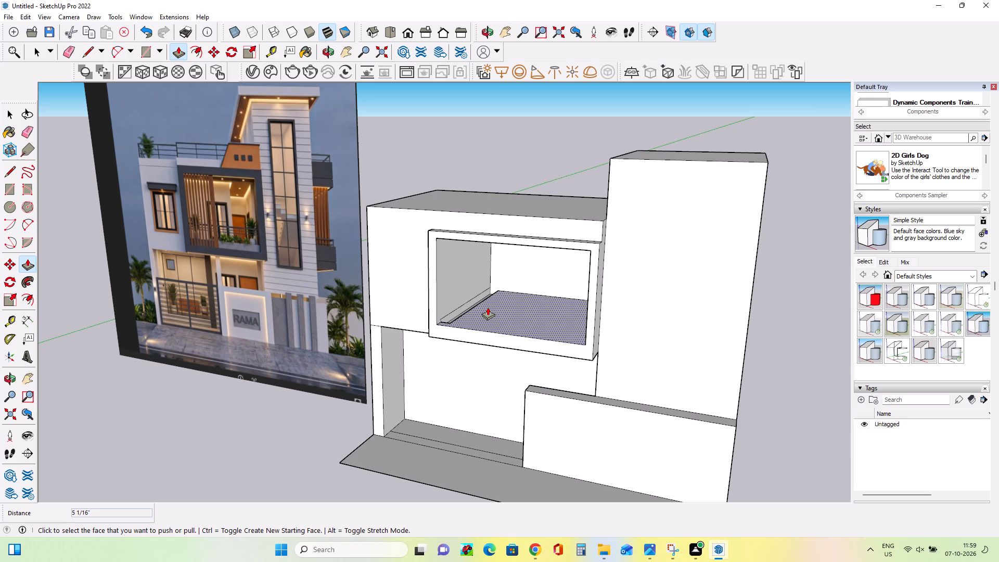
{"action": "scroll", "coordinate": [478, 310], "scroll_direction": "up", "scroll_amount": 4}
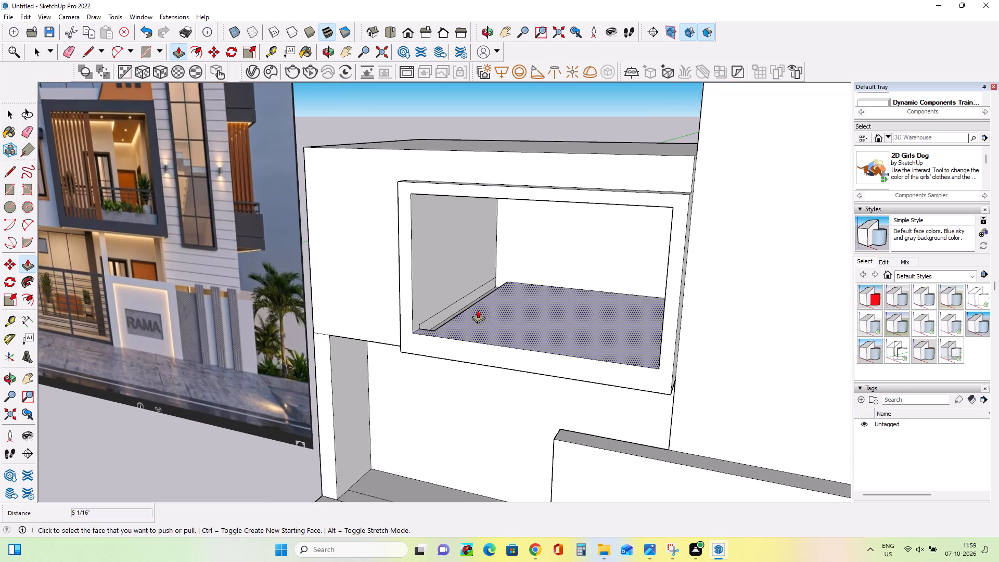
{"action": "scroll", "coordinate": [463, 308], "scroll_direction": "up", "scroll_amount": 4}
{"action": "middle_click_drag", "start_coordinate": [463, 308], "coordinate": [489, 387]}
{"action": "left_click", "coordinate": [432, 351]}
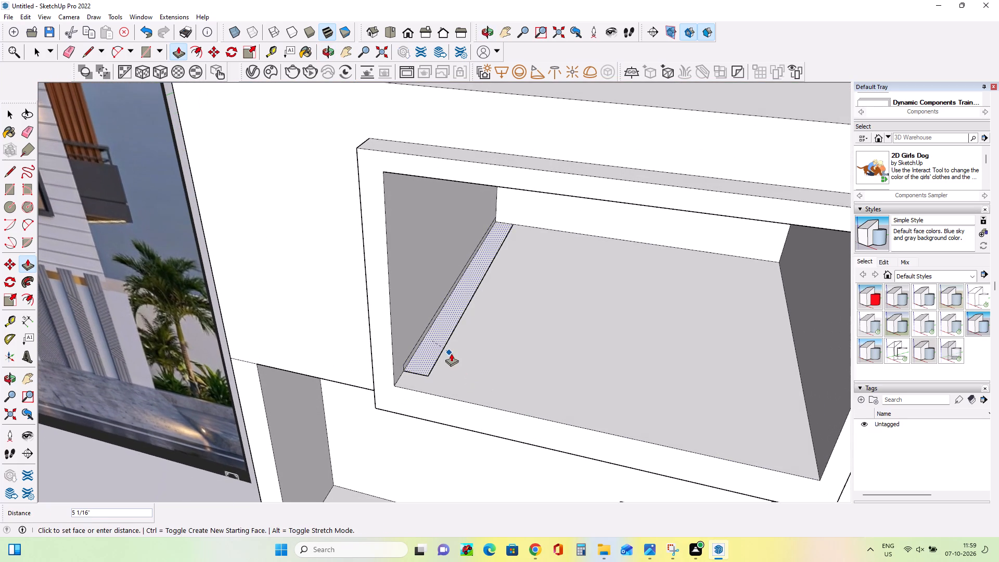
{"action": "left_click", "coordinate": [452, 353]}
Lower the balcony floor 3 5/16" and push the narrow strip along its side wall down level with it.
{"action": "middle_click_drag", "start_coordinate": [471, 379], "coordinate": [546, 329]}
{"action": "scroll", "coordinate": [546, 325], "scroll_direction": "down", "scroll_amount": 5}
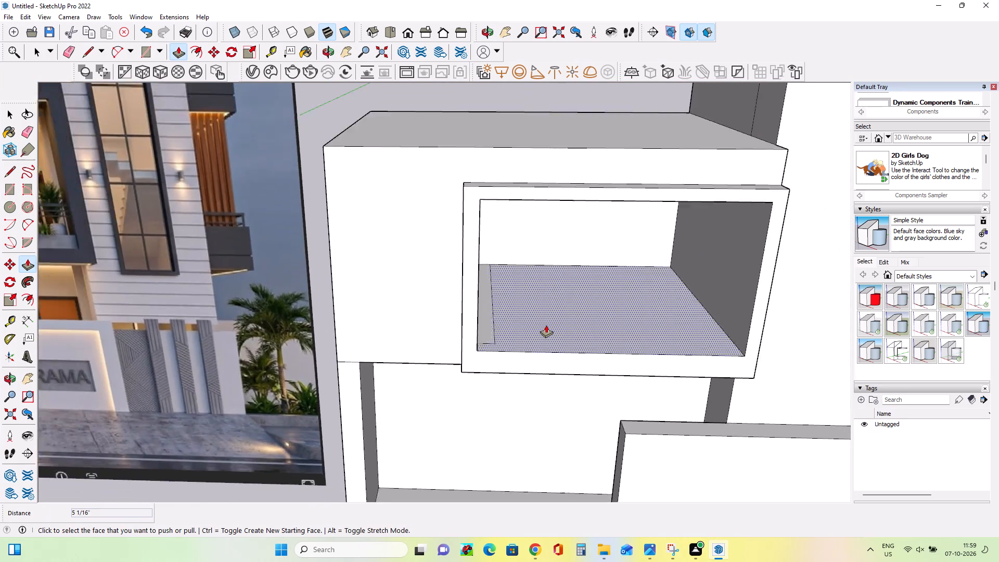
{"action": "scroll", "coordinate": [546, 325], "scroll_direction": "down", "scroll_amount": 4}
{"action": "middle_click_drag", "start_coordinate": [546, 339], "coordinate": [547, 276]}
{"action": "middle_click_drag", "start_coordinate": [578, 327], "coordinate": [508, 338]}
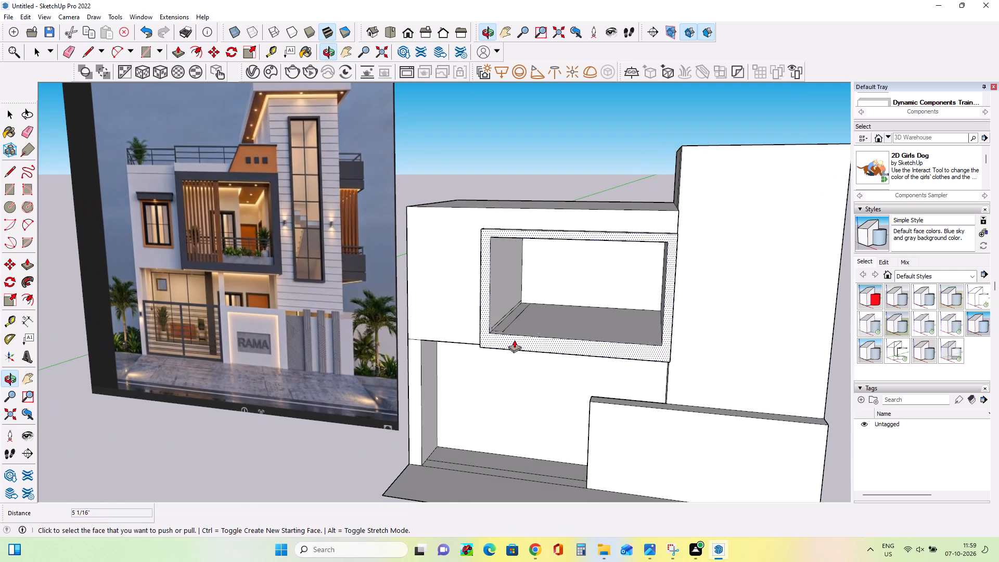
{"action": "left_click", "coordinate": [581, 331]}
{"action": "left_click", "coordinate": [582, 335]}
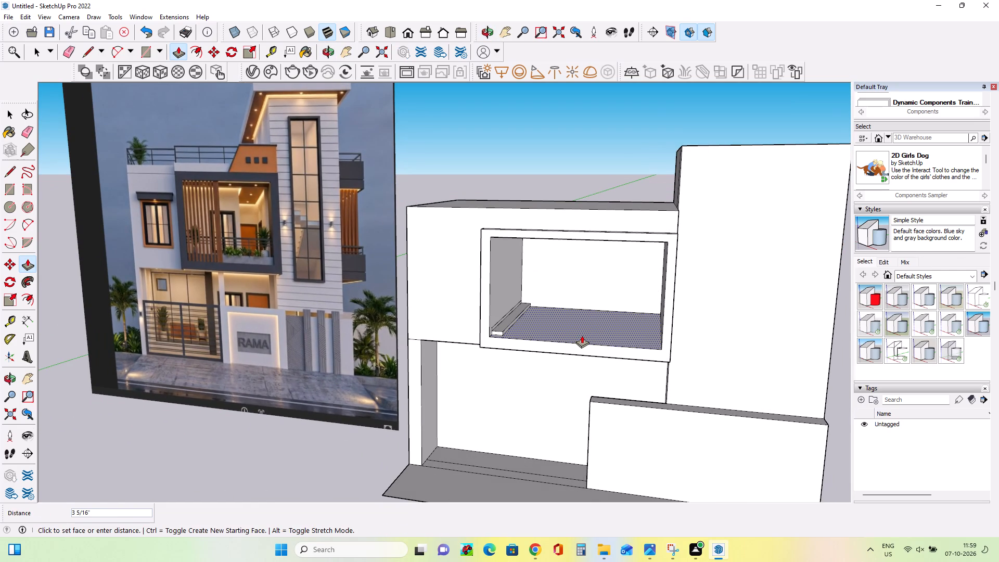
{"action": "scroll", "coordinate": [497, 312], "scroll_direction": "up", "scroll_amount": 7}
{"action": "left_click", "coordinate": [507, 333]}
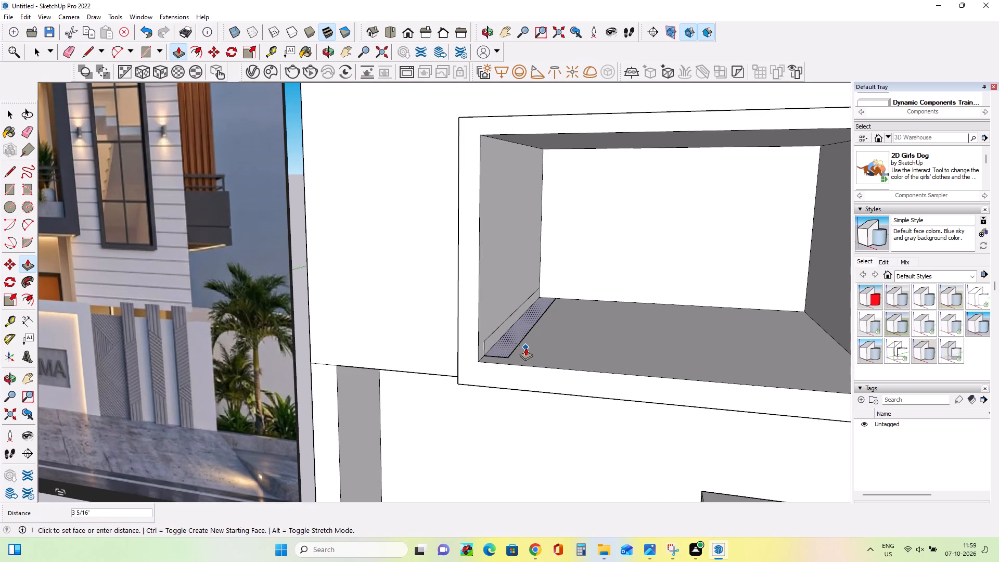
{"action": "left_click", "coordinate": [526, 348]}
Draw a rectangle about 2' 11 5/8" by 8 7/16" on the upper floor's front wall, beside the balcony frame, for the window canopy.
{"action": "middle_click_drag", "start_coordinate": [507, 360], "coordinate": [559, 323]}
{"action": "scroll", "coordinate": [558, 322], "scroll_direction": "down", "scroll_amount": 8}
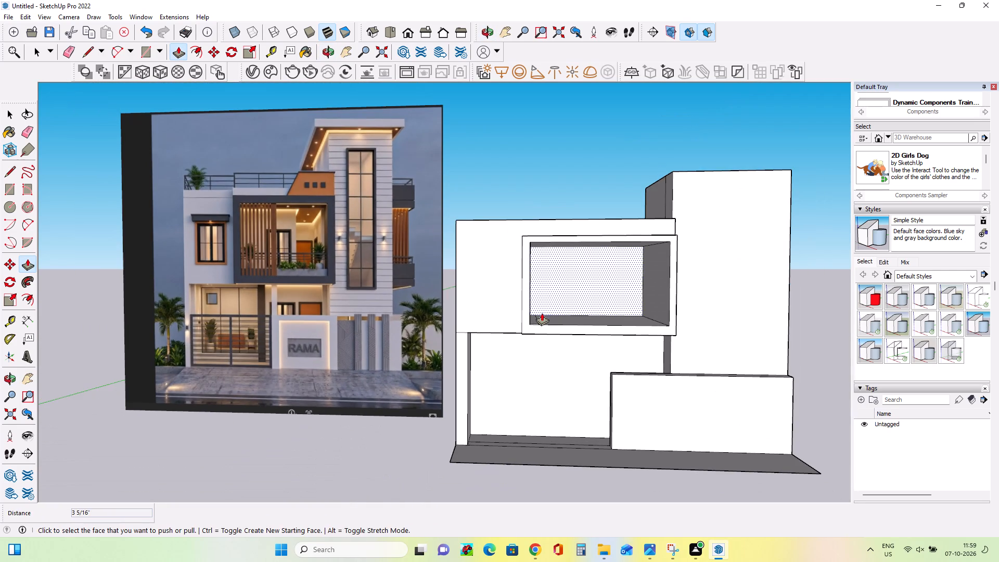
{"action": "scroll", "coordinate": [615, 291], "scroll_direction": "up", "scroll_amount": 2}
{"action": "middle_click_drag", "start_coordinate": [597, 294], "coordinate": [606, 327]}
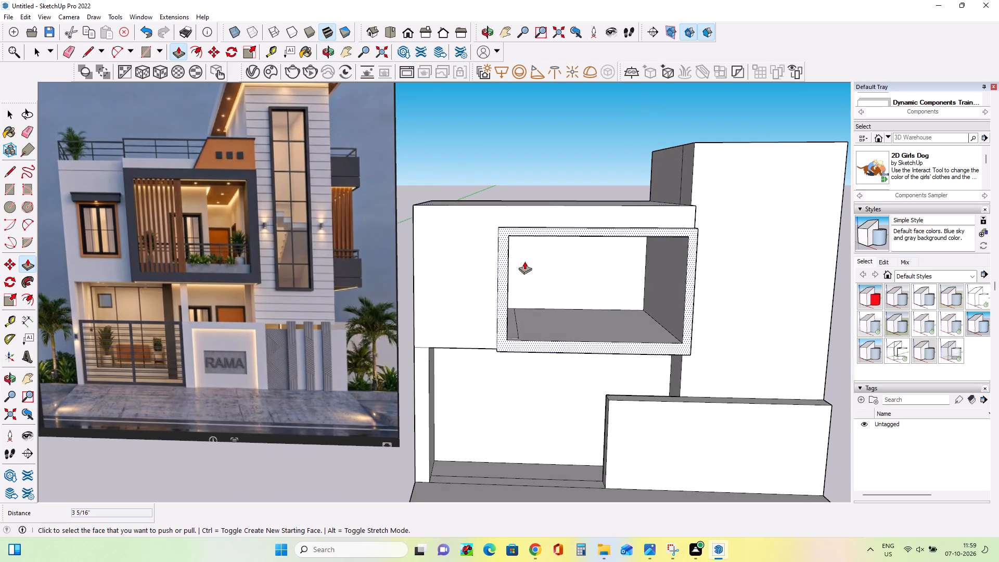
{"action": "scroll", "coordinate": [479, 285], "scroll_direction": "down", "scroll_amount": 2}
{"action": "middle_click_drag", "start_coordinate": [479, 285], "coordinate": [520, 292]}
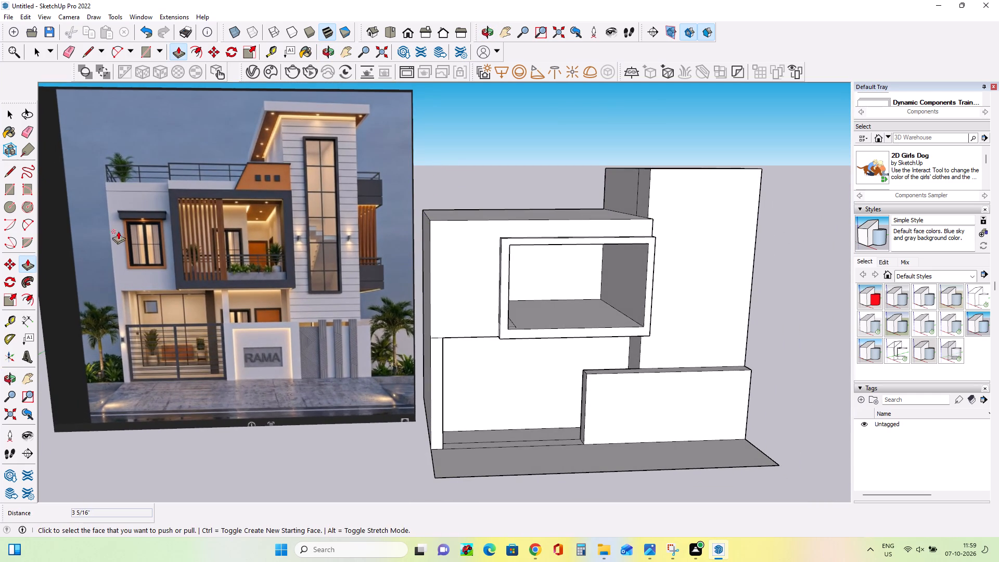
{"action": "left_click", "coordinate": [12, 186]}
{"action": "scroll", "coordinate": [438, 269], "scroll_direction": "up", "scroll_amount": 3}
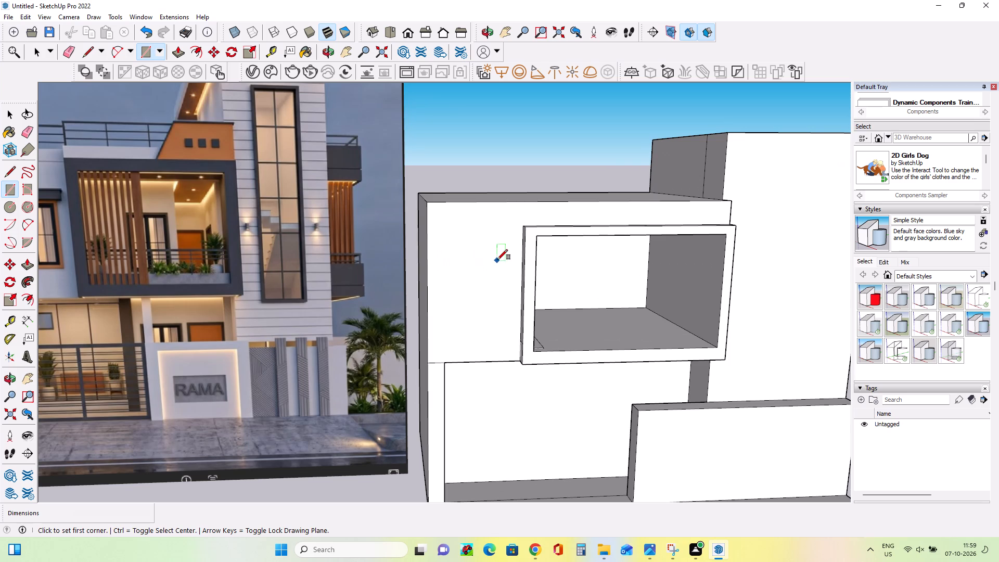
{"action": "scroll", "coordinate": [501, 260], "scroll_direction": "down", "scroll_amount": 2}
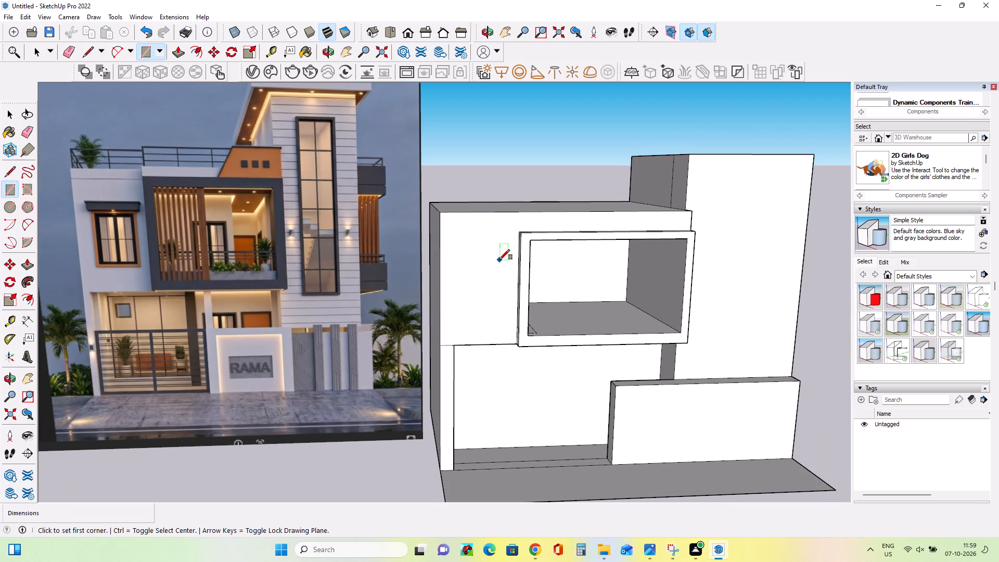
{"action": "left_click", "coordinate": [499, 260]}
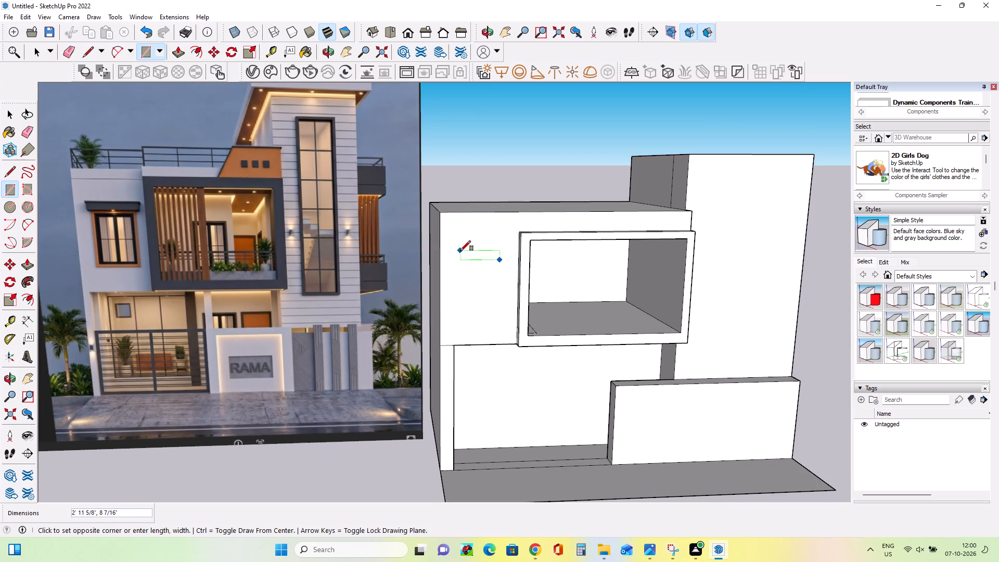
{"action": "left_click", "coordinate": [460, 251]}
Pull the canopy rectangle out 1' 11 1/2" from the wall and push its front face back 9".
{"action": "left_click", "coordinate": [29, 263]}
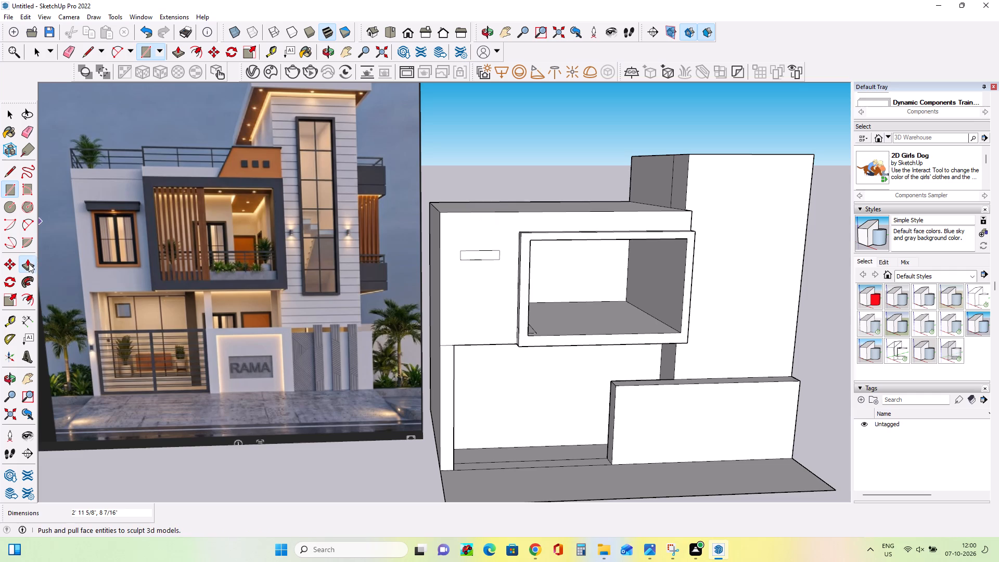
{"action": "left_click", "coordinate": [475, 254]}
{"action": "left_click", "coordinate": [477, 259]}
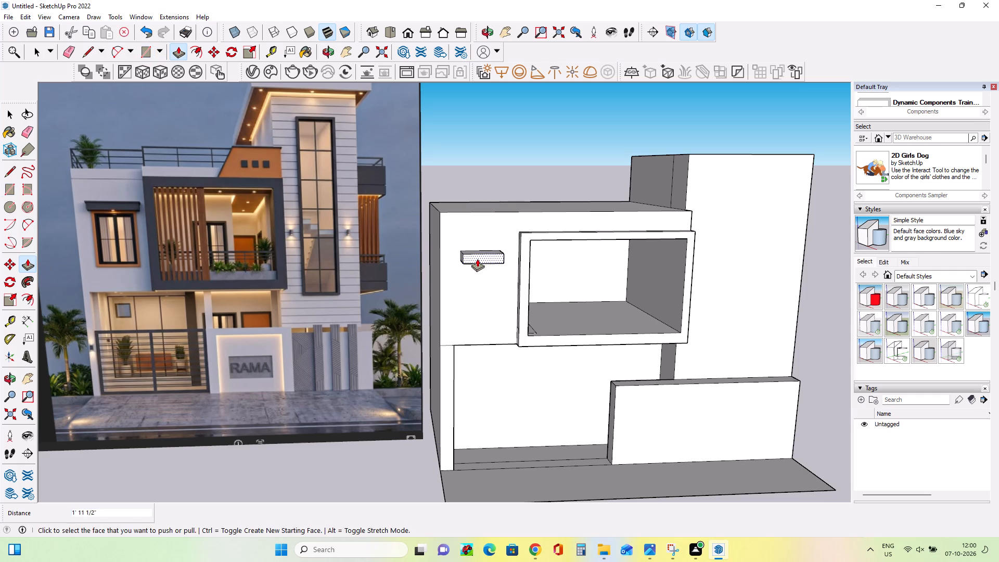
{"action": "middle_click_drag", "start_coordinate": [501, 287], "coordinate": [491, 220]}
{"action": "scroll", "coordinate": [479, 255], "scroll_direction": "up", "scroll_amount": 3}
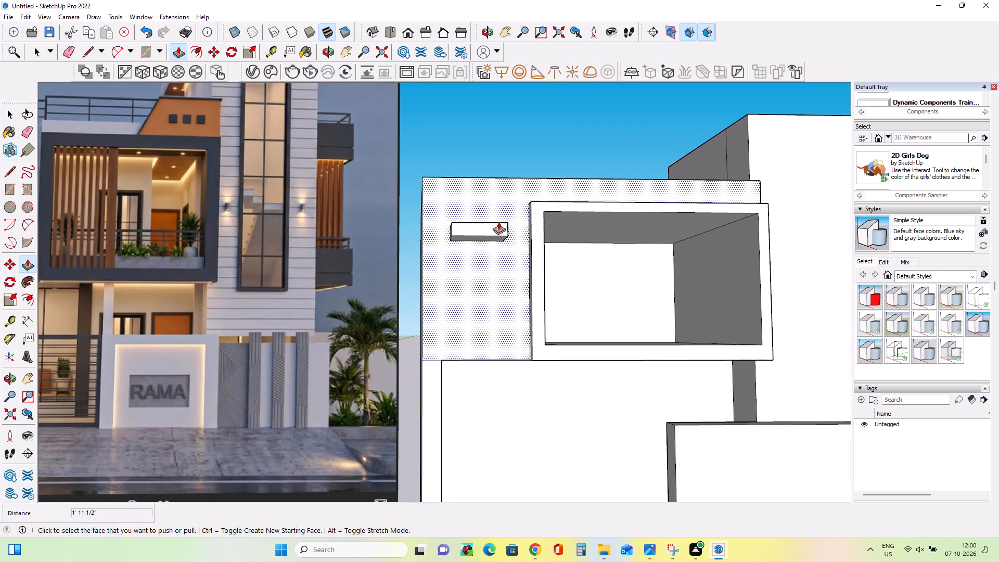
{"action": "scroll", "coordinate": [498, 222], "scroll_direction": "down", "scroll_amount": 3}
{"action": "middle_click_drag", "start_coordinate": [498, 215], "coordinate": [503, 250]}
{"action": "left_click", "coordinate": [491, 236]}
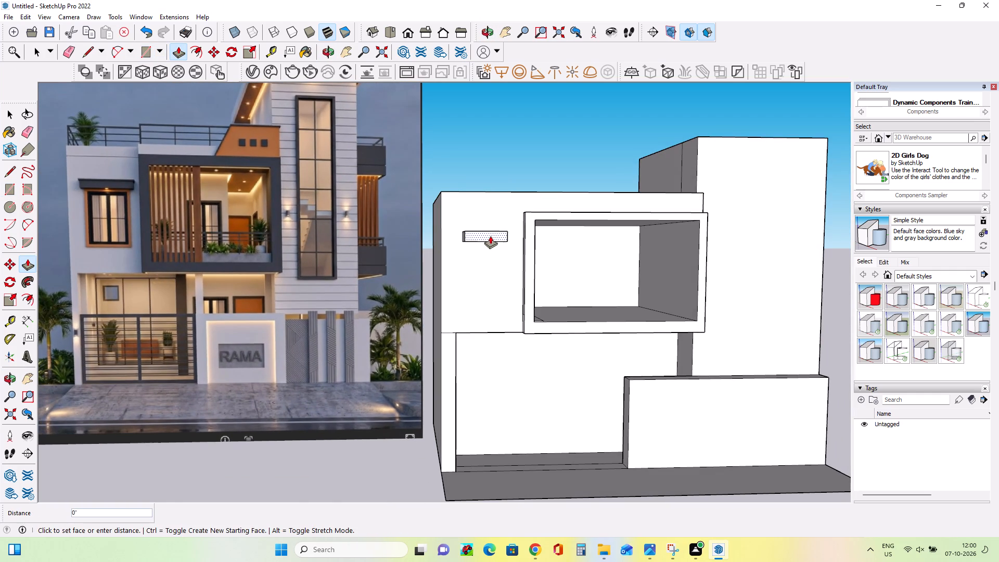
{"action": "left_click", "coordinate": [489, 235]}
Draw a window rectangle directly beneath the canopy, matching its 2' 11 5/8" width and about 3' 5 1/4" tall.
{"action": "middle_click_drag", "start_coordinate": [495, 256], "coordinate": [535, 291]}
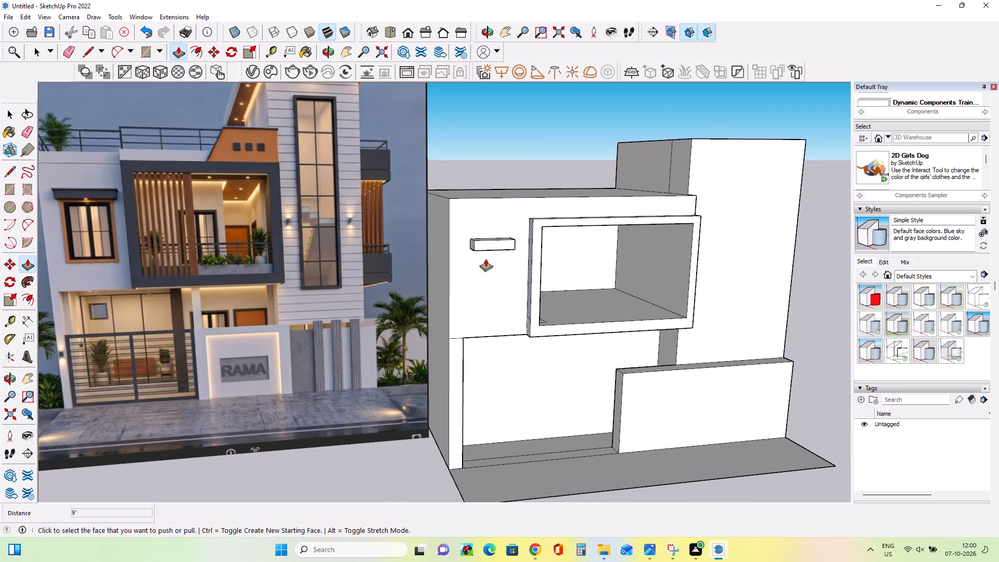
{"action": "scroll", "coordinate": [481, 257], "scroll_direction": "up", "scroll_amount": 1}
{"action": "scroll", "coordinate": [482, 259], "scroll_direction": "down", "scroll_amount": 4}
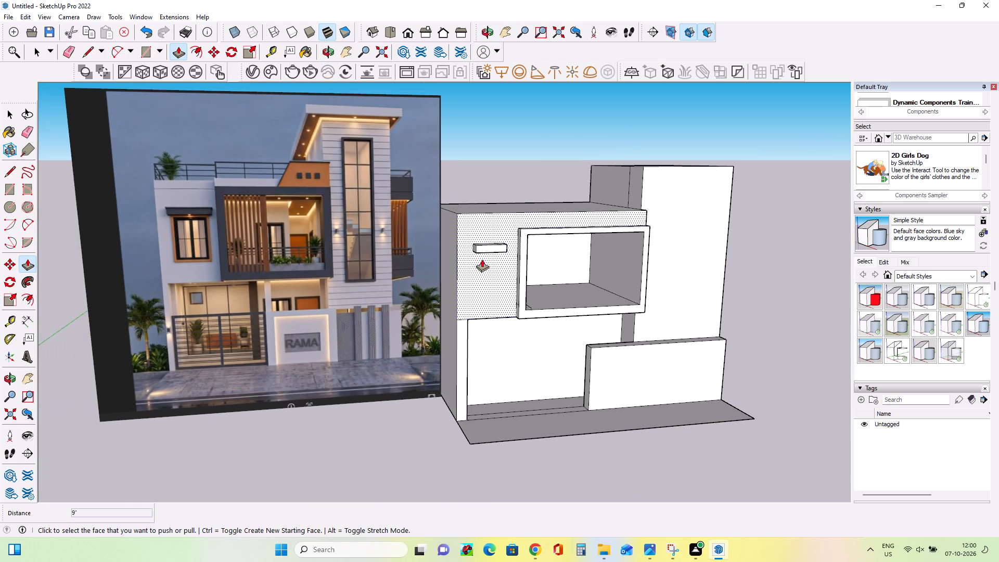
{"action": "middle_click_drag", "start_coordinate": [479, 267], "coordinate": [462, 231]}
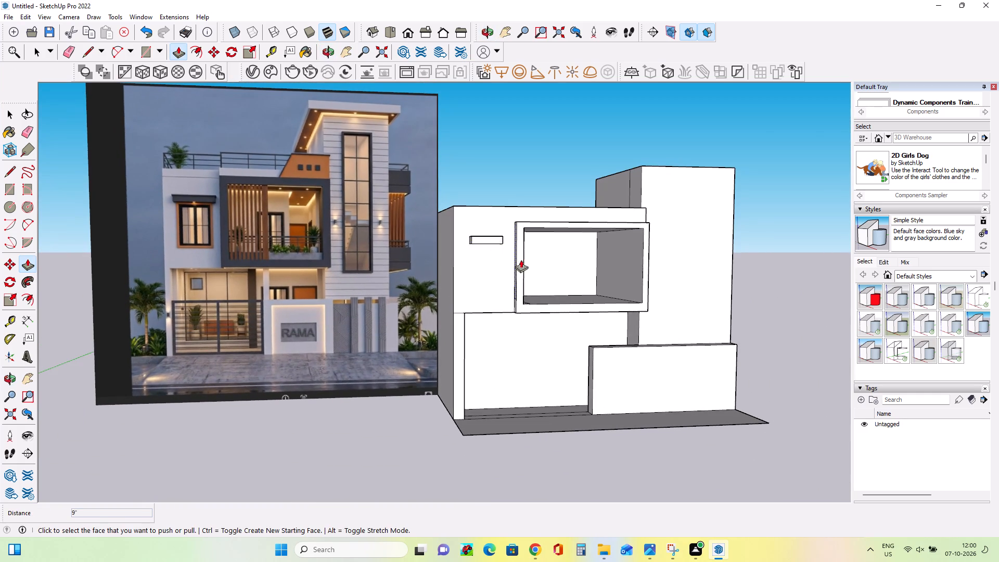
{"action": "scroll", "coordinate": [505, 270], "scroll_direction": "up", "scroll_amount": 3}
{"action": "middle_click_drag", "start_coordinate": [511, 273], "coordinate": [503, 238]}
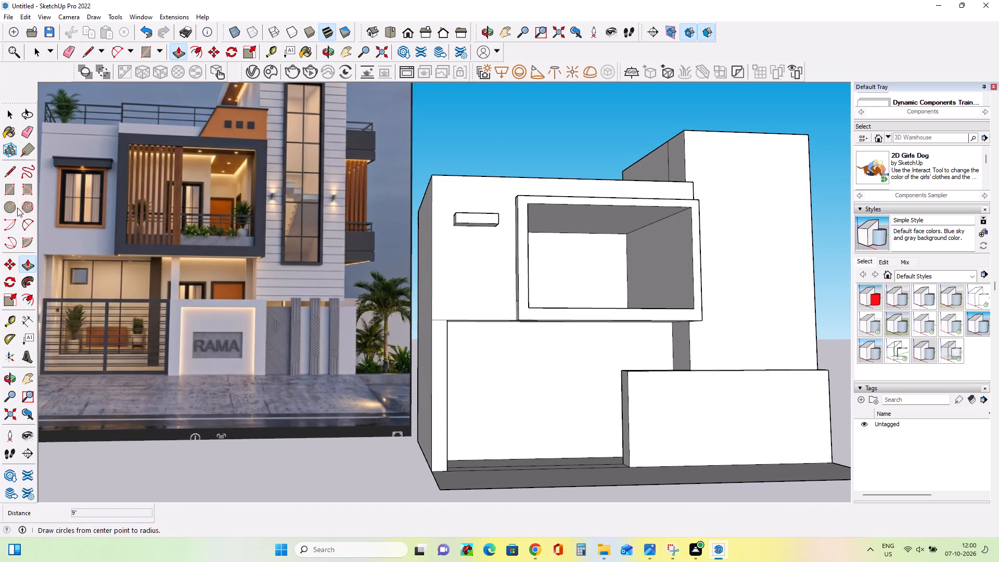
{"action": "left_click", "coordinate": [6, 189]}
{"action": "scroll", "coordinate": [463, 264], "scroll_direction": "up", "scroll_amount": 6}
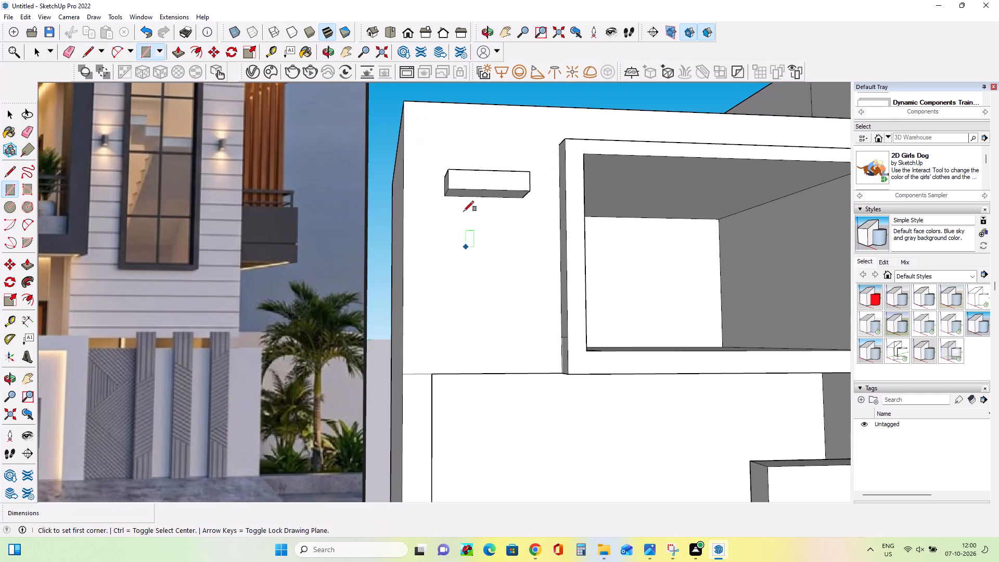
{"action": "left_click", "coordinate": [445, 197]}
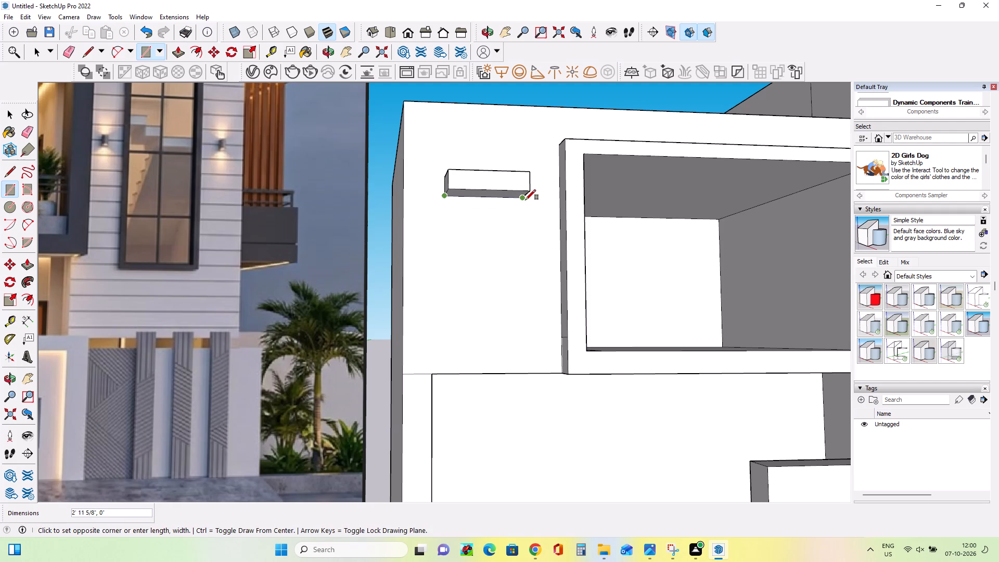
{"action": "left_click", "coordinate": [525, 199]}
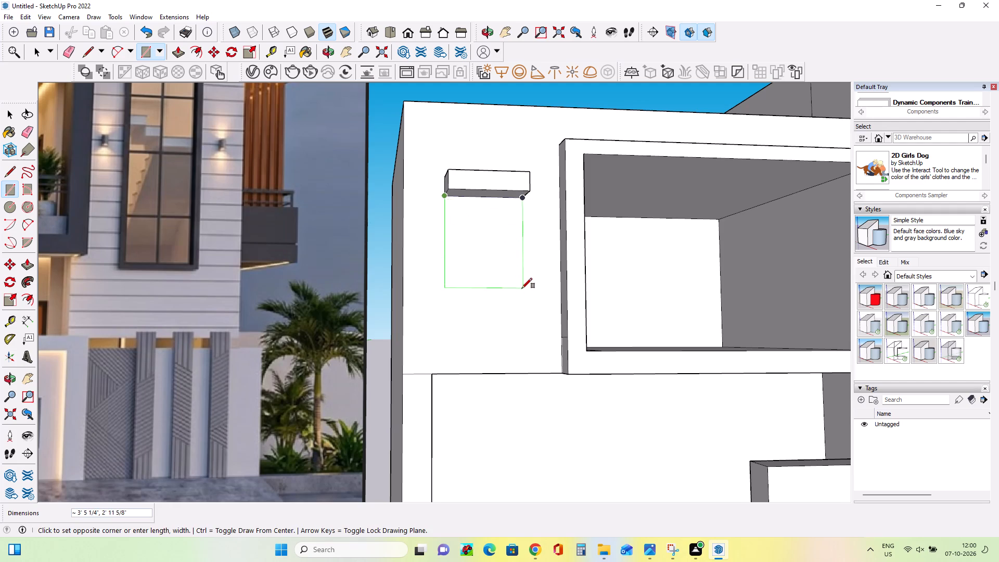
{"action": "left_click", "coordinate": [522, 288]}
Extend the window outline downward with a full-width rectangle about 7 13/16" tall and erase the dividing line between them.
{"action": "middle_click_drag", "start_coordinate": [598, 278], "coordinate": [573, 351]}
{"action": "scroll", "coordinate": [553, 333], "scroll_direction": "down", "scroll_amount": 7}
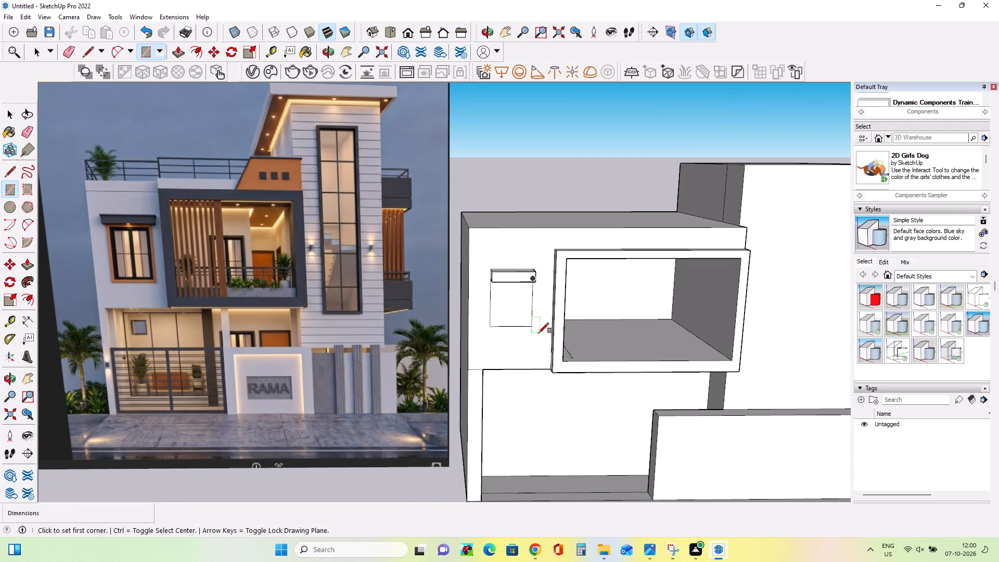
{"action": "scroll", "coordinate": [527, 332], "scroll_direction": "up", "scroll_amount": 2}
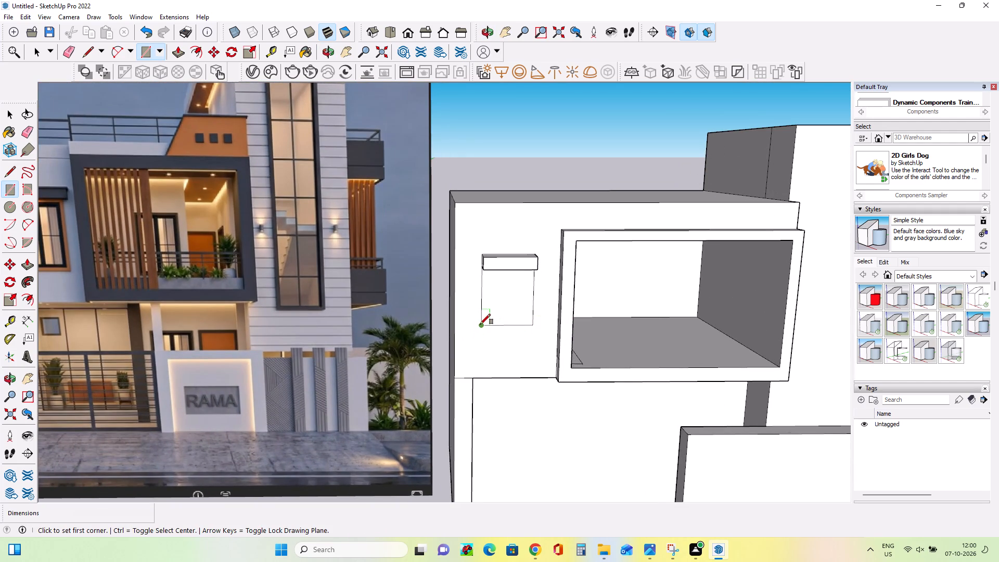
{"action": "left_click", "coordinate": [480, 324]}
{"action": "left_click", "coordinate": [533, 327]}
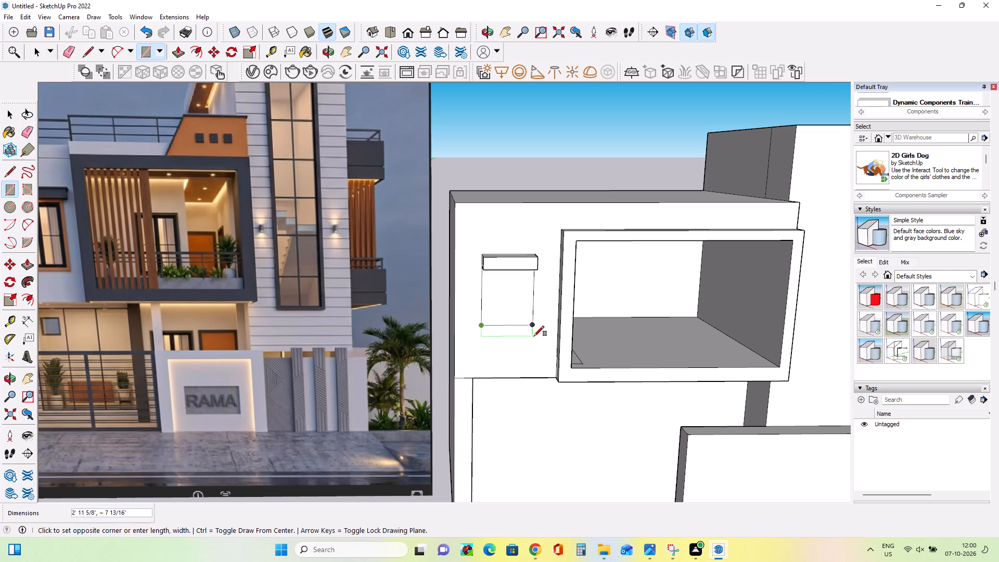
{"action": "left_click", "coordinate": [534, 336]}
{"action": "left_click", "coordinate": [25, 135]}
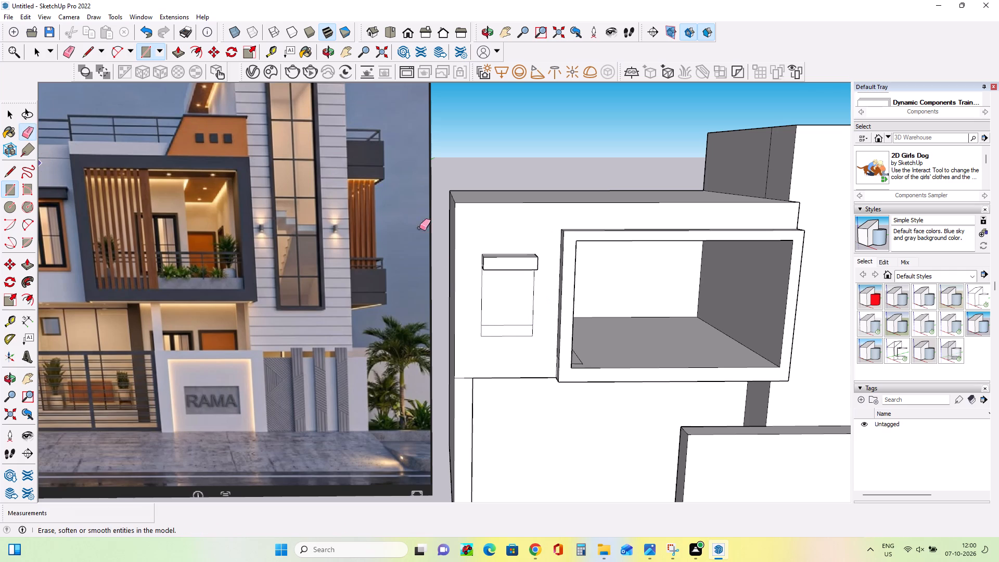
{"action": "left_click", "coordinate": [516, 325]}
{"action": "scroll", "coordinate": [486, 327], "scroll_direction": "down", "scroll_amount": 2}
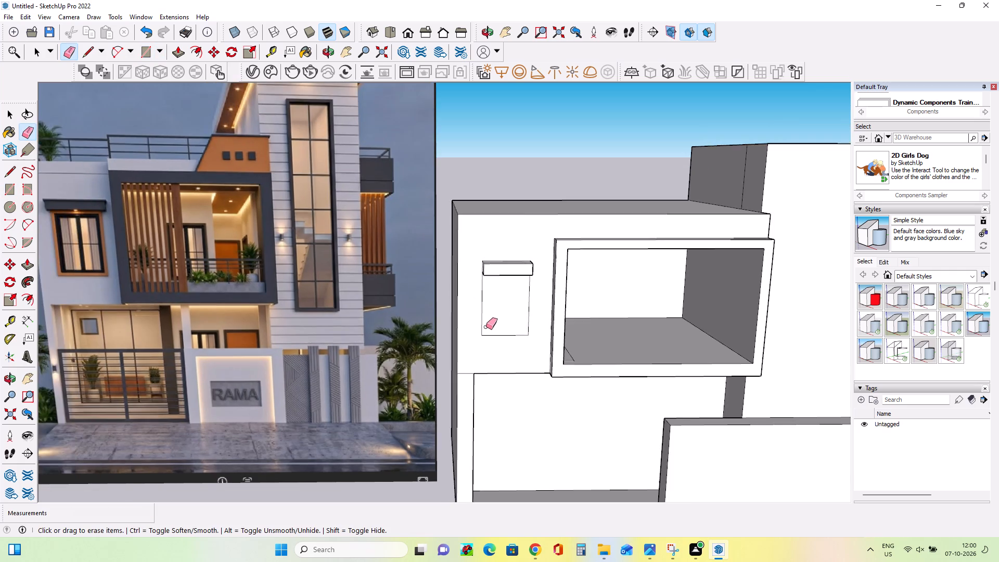
Recess the upper-floor window face beneath the canopy about 1' 5 13/16" into the wall with Push/Pull.
{"action": "scroll", "coordinate": [486, 327], "scroll_direction": "down", "scroll_amount": 4}
{"action": "middle_click", "coordinate": [487, 326]}
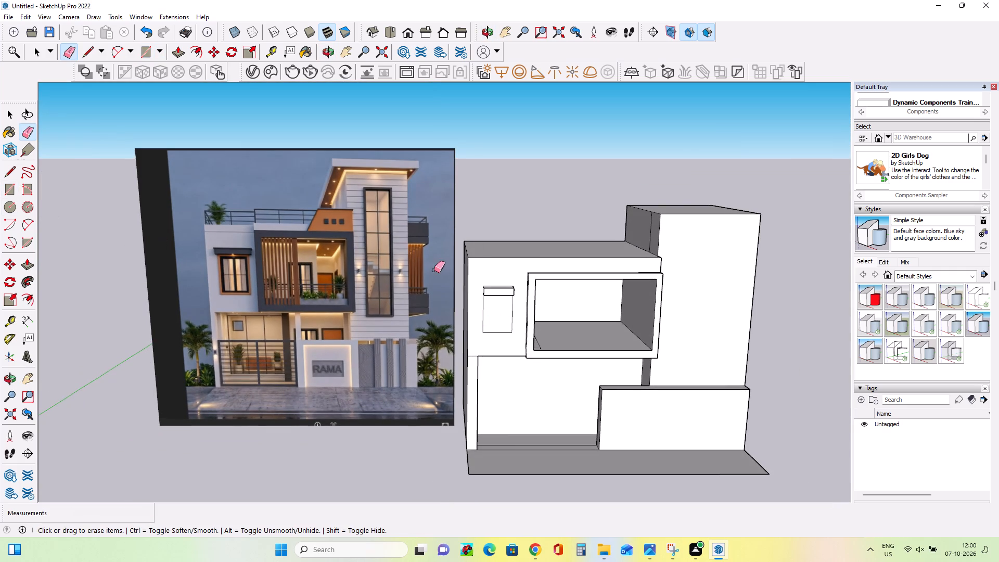
{"action": "scroll", "coordinate": [510, 320], "scroll_direction": "up", "scroll_amount": 4}
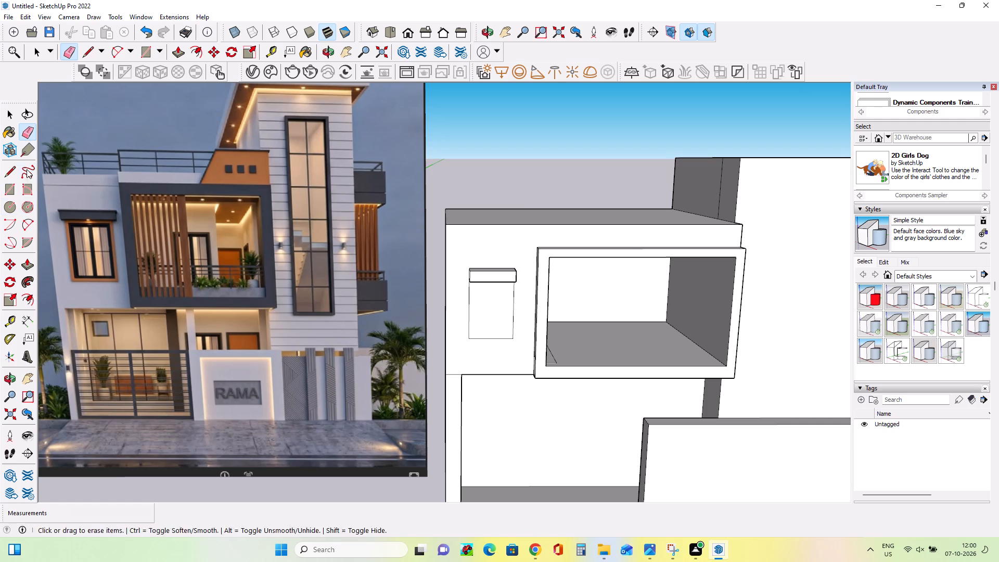
{"action": "left_click", "coordinate": [25, 261]}
{"action": "left_click", "coordinate": [489, 302]}
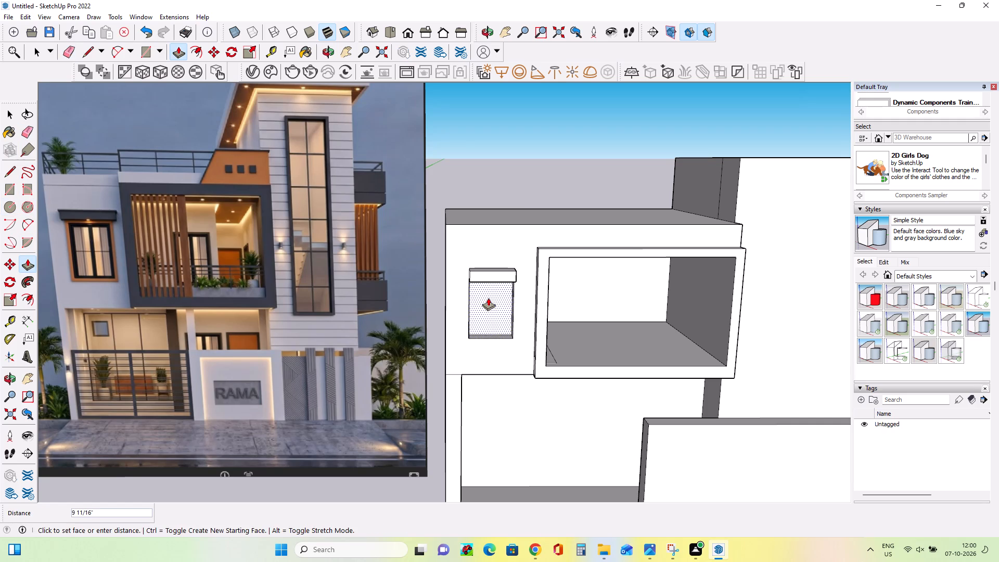
{"action": "left_click", "coordinate": [488, 297]}
Draw a tall, narrow window rectangle on the tower's front face, about 13' high and 3' 6" wide.
{"action": "middle_click_drag", "start_coordinate": [487, 293], "coordinate": [441, 227]}
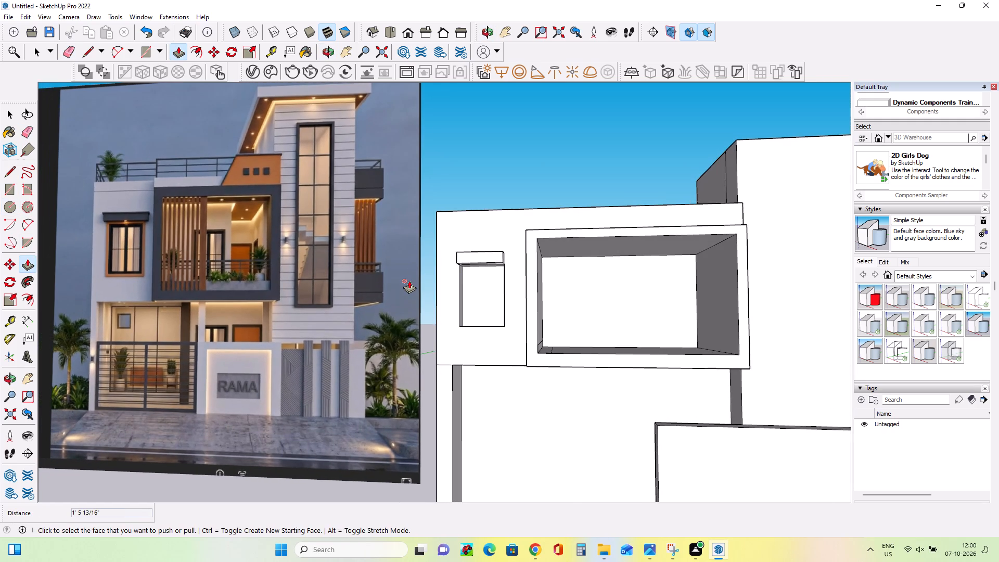
{"action": "middle_click_drag", "start_coordinate": [460, 280], "coordinate": [472, 292]}
{"action": "scroll", "coordinate": [472, 292], "scroll_direction": "down", "scroll_amount": 7}
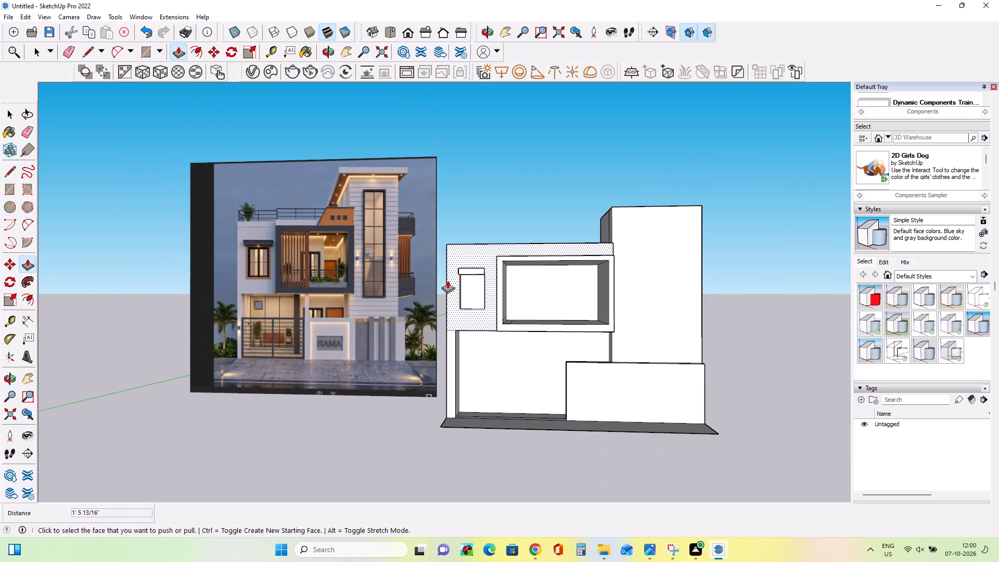
{"action": "middle_click_drag", "start_coordinate": [601, 280], "coordinate": [602, 307]}
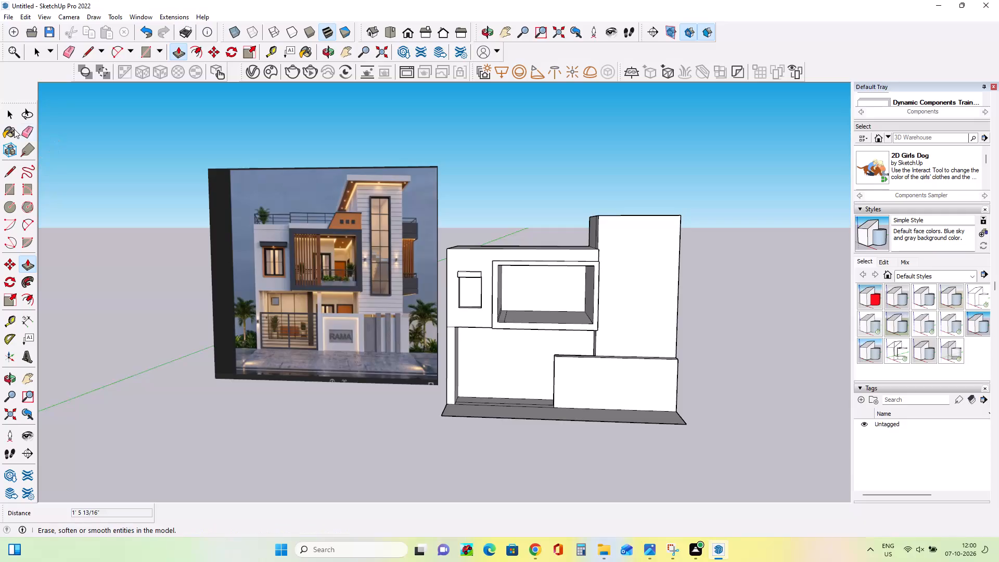
{"action": "left_click", "coordinate": [9, 187]}
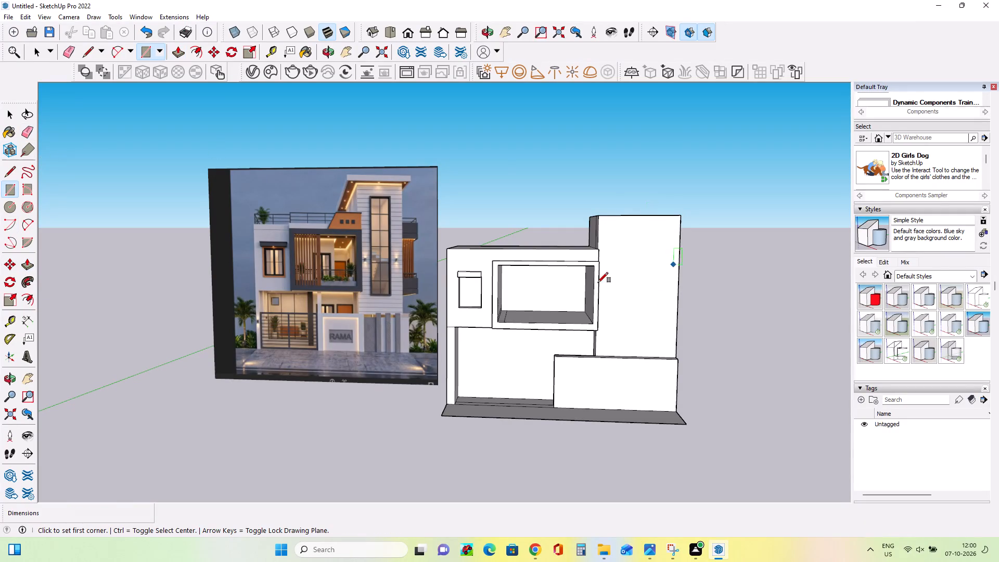
{"action": "left_click", "coordinate": [629, 235]}
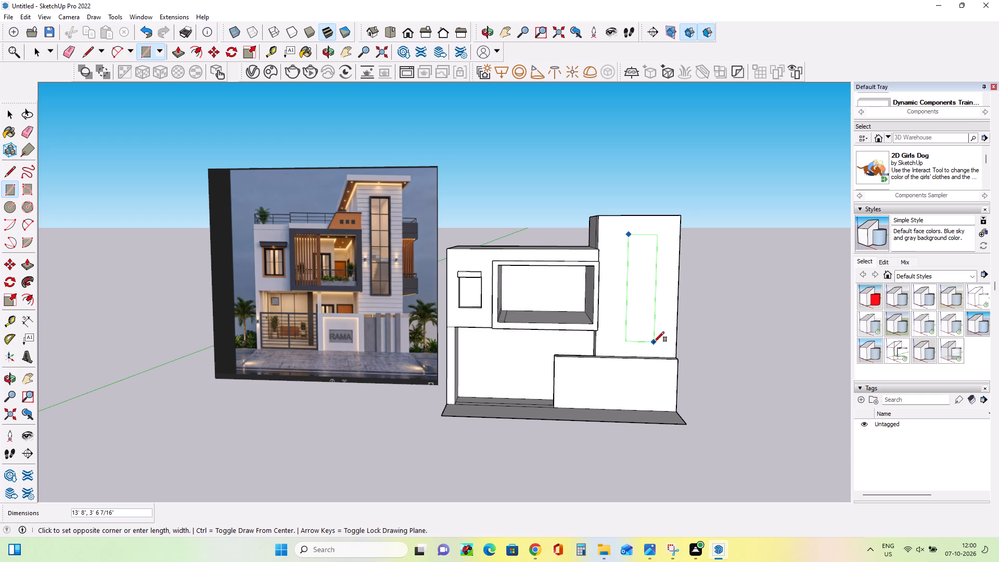
{"action": "left_click", "coordinate": [654, 335]}
Recess the tower's tall window rectangle about 2' 8 3/16" into the wall with Push/Pull.
{"action": "middle_click_drag", "start_coordinate": [662, 255], "coordinate": [659, 270]}
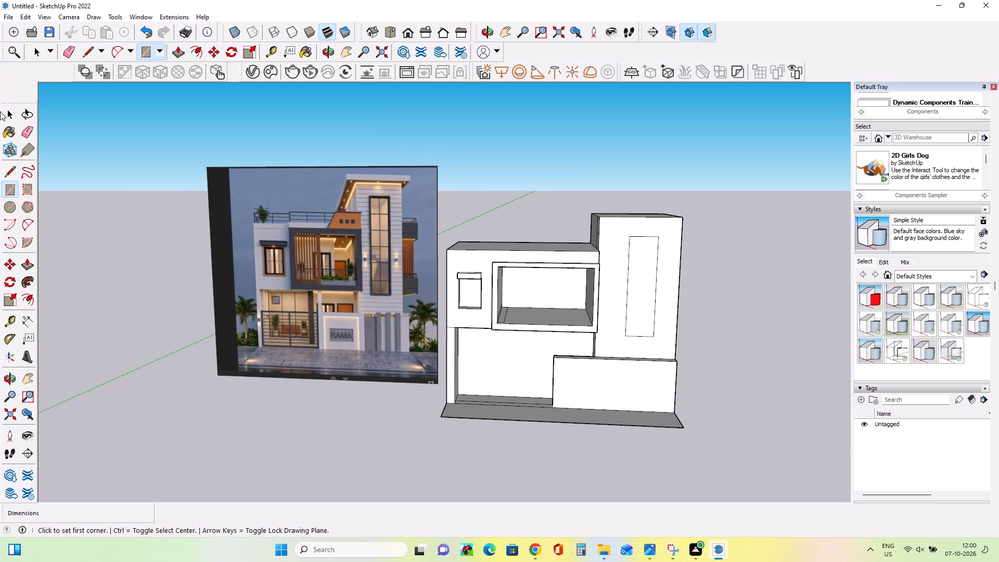
{"action": "left_click", "coordinate": [24, 267]}
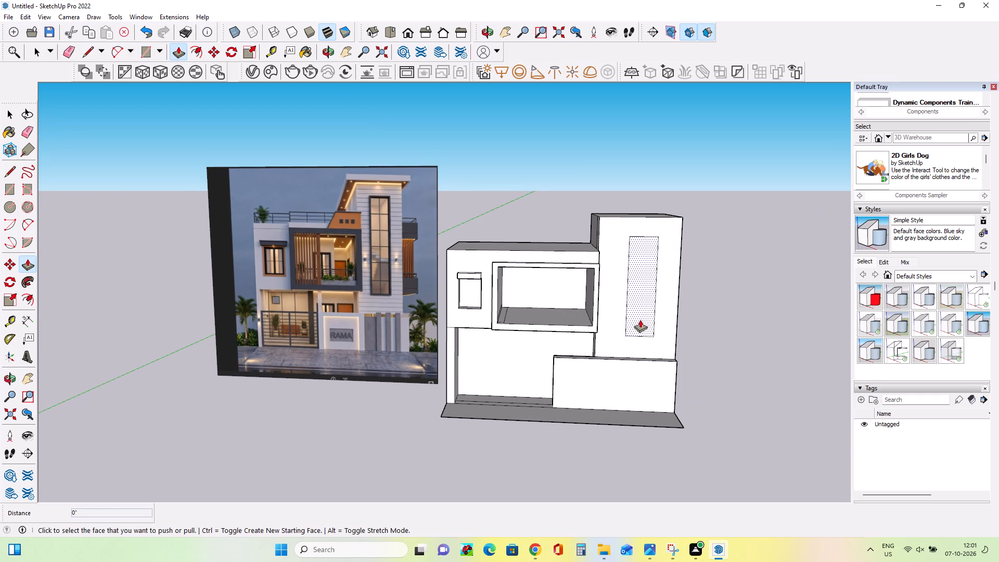
{"action": "left_click", "coordinate": [640, 319]}
{"action": "left_click", "coordinate": [641, 312]}
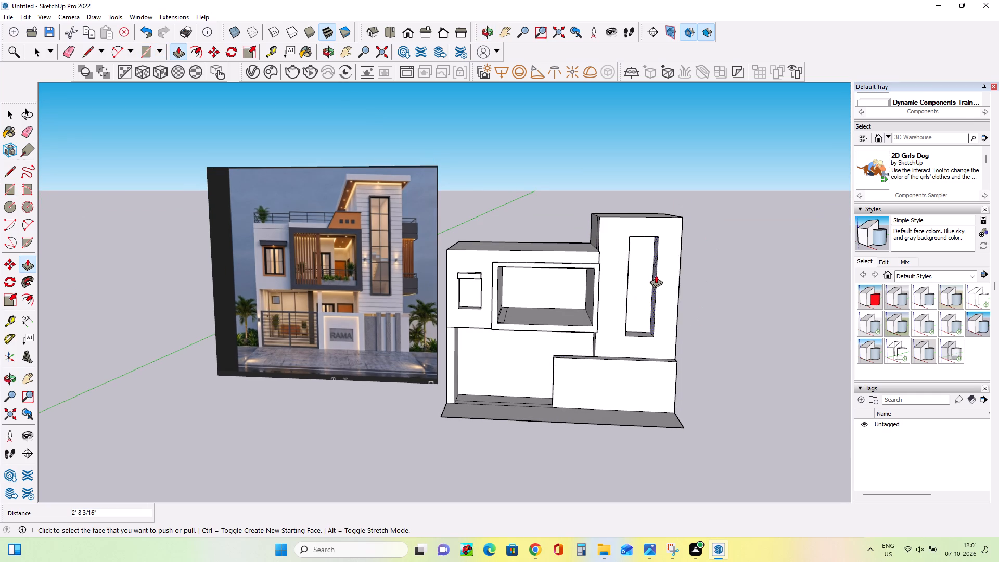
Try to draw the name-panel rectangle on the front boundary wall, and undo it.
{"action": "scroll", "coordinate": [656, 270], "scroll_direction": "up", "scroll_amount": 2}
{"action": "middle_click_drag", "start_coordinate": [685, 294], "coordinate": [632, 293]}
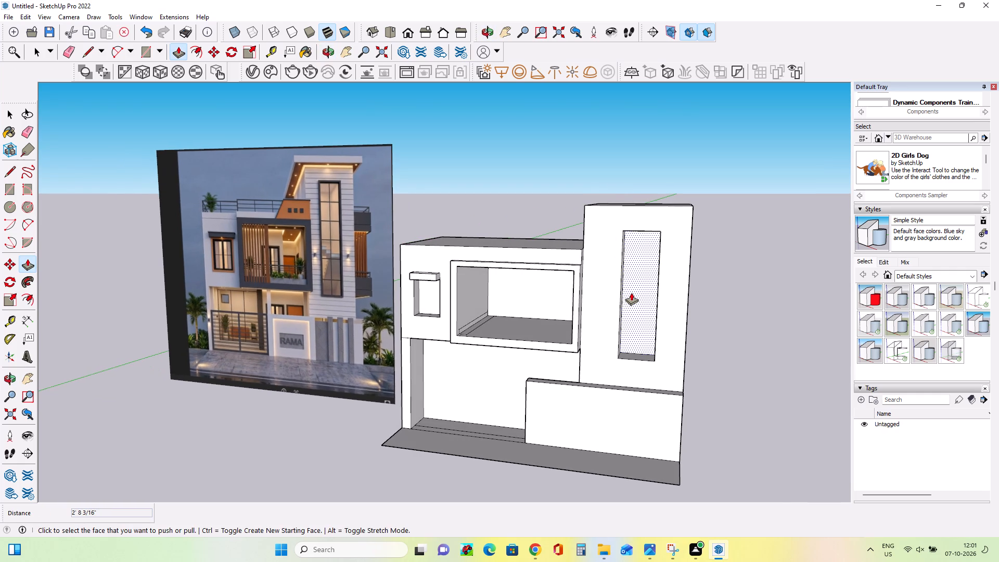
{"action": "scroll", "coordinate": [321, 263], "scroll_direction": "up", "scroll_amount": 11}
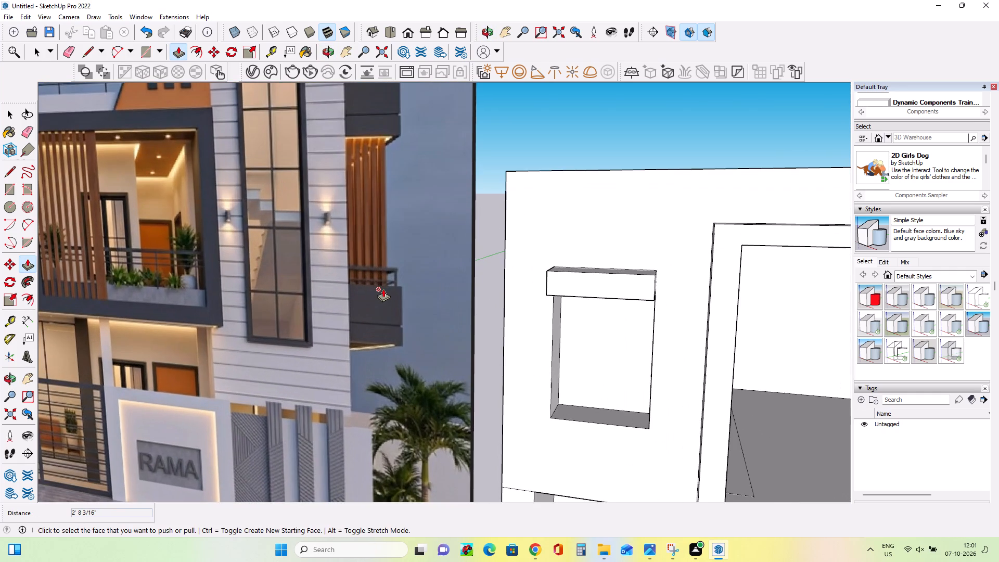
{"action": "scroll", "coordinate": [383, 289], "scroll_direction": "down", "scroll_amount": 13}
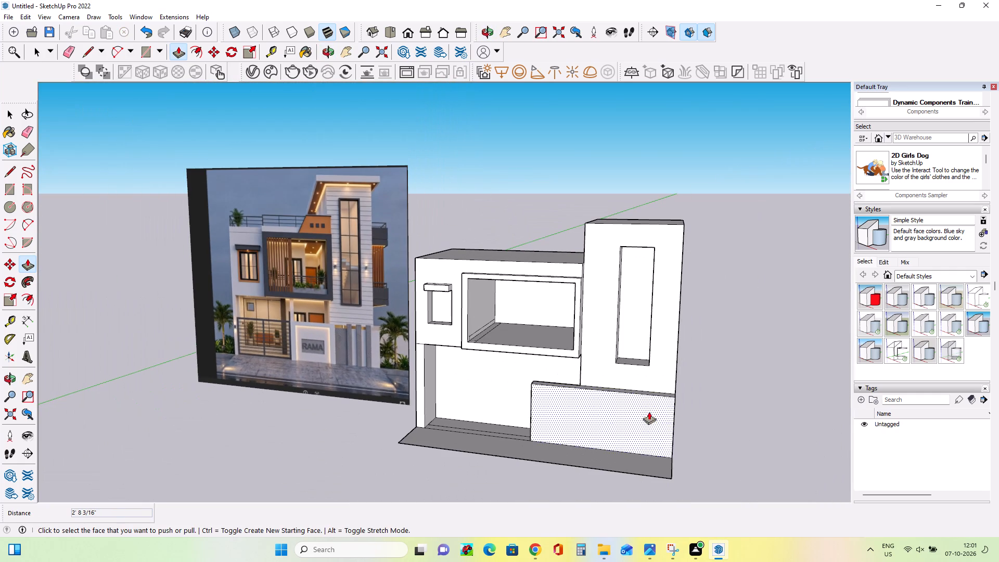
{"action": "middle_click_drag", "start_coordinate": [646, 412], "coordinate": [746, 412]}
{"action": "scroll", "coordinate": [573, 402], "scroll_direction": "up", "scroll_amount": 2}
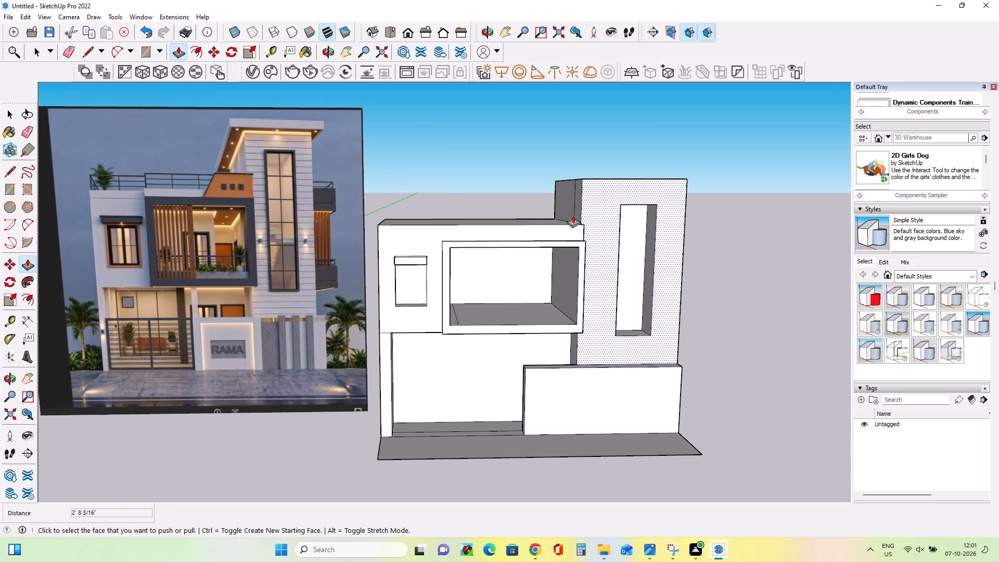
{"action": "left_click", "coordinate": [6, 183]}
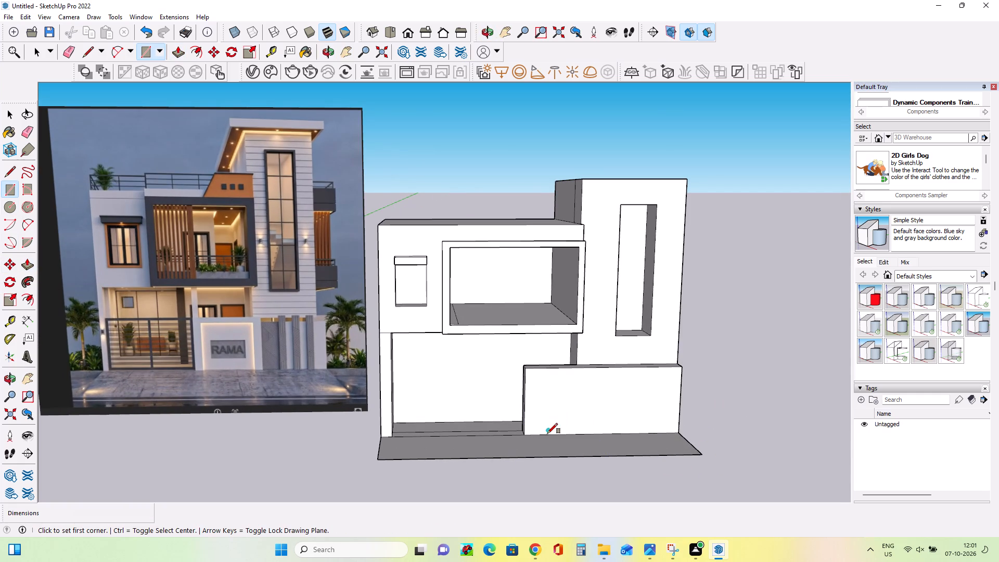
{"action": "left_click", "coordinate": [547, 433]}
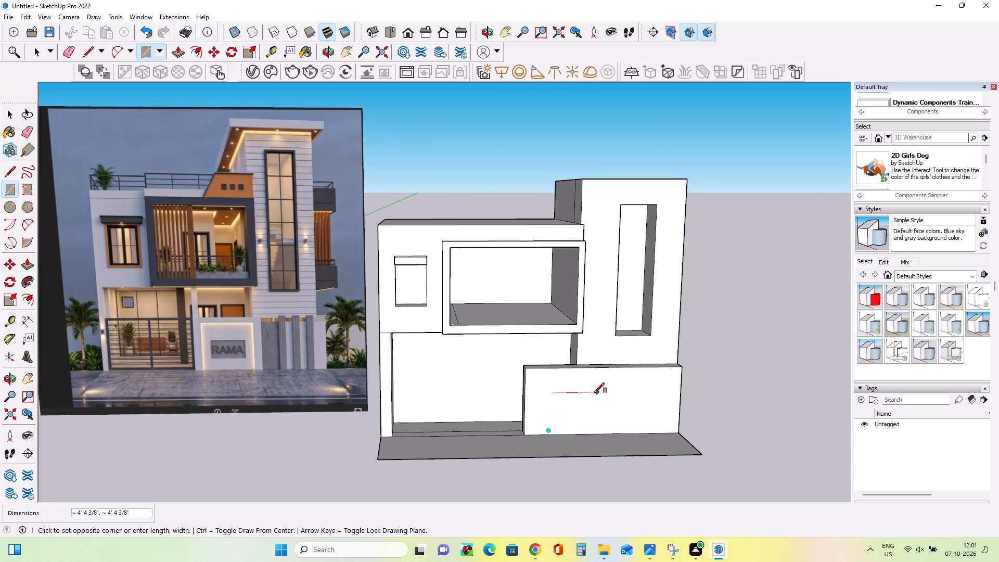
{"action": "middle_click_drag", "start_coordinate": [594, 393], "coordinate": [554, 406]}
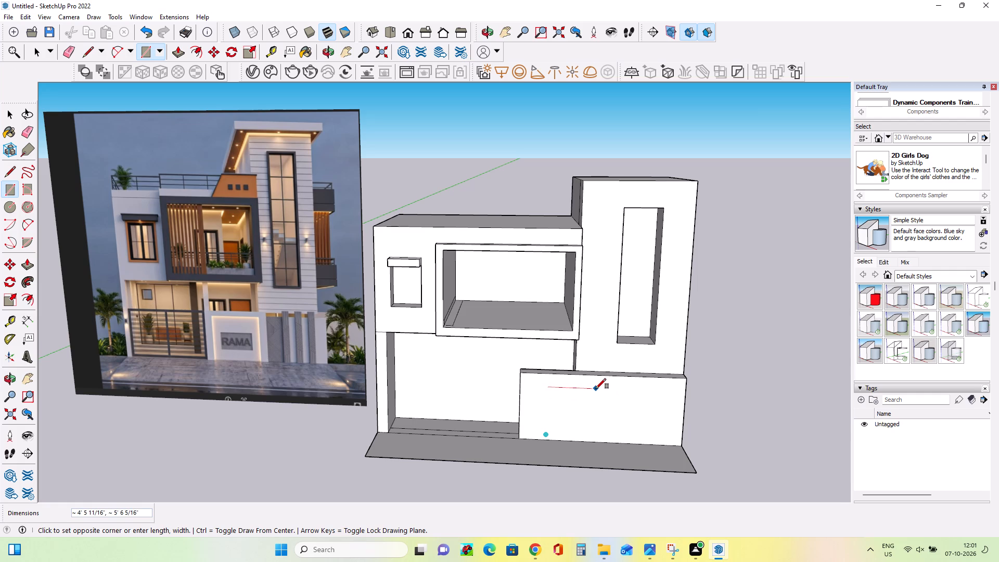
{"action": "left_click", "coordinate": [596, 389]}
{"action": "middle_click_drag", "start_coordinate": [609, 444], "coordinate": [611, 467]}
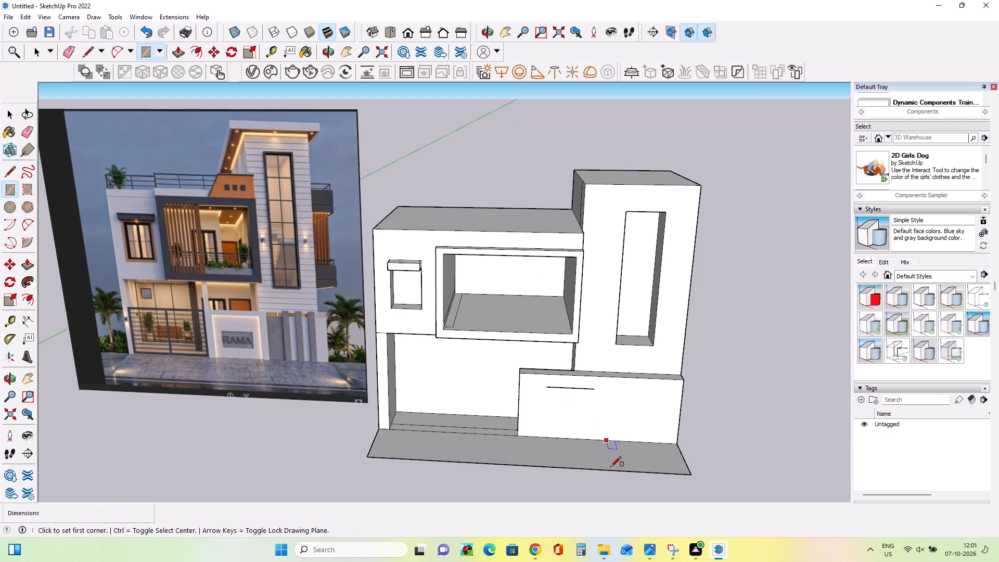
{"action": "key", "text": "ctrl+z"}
Draw the name-panel rectangle on the boundary wall's front face, rising from its bottom edge to just below the top.
{"action": "scroll", "coordinate": [596, 429], "scroll_direction": "up", "scroll_amount": 4}
{"action": "middle_click_drag", "start_coordinate": [646, 445], "coordinate": [621, 483]}
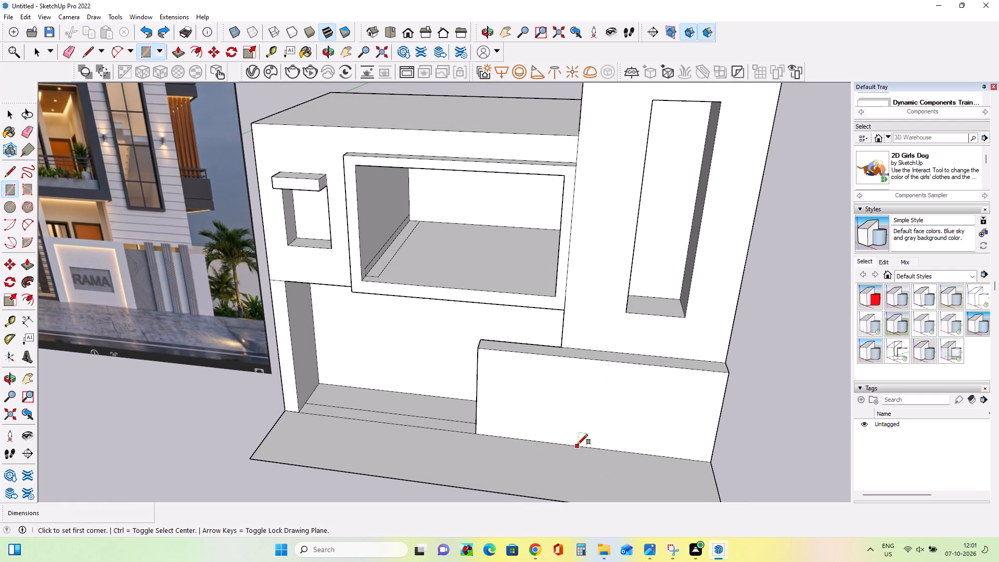
{"action": "left_click", "coordinate": [578, 443]}
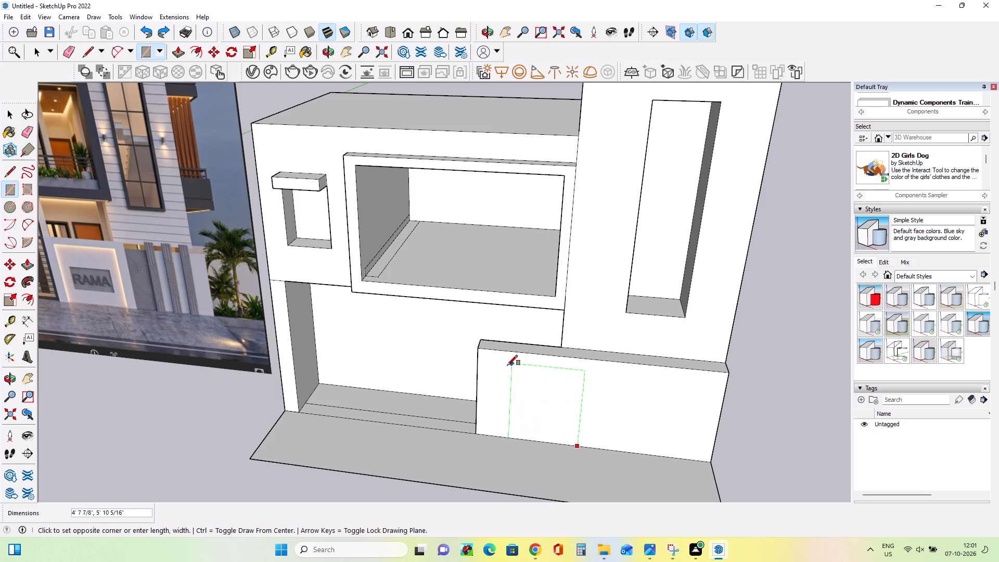
{"action": "left_click", "coordinate": [504, 374]}
Recess the boundary wall's name-panel rectangle about 5 1/2" with Push/Pull.
{"action": "middle_click_drag", "start_coordinate": [523, 471], "coordinate": [530, 478]}
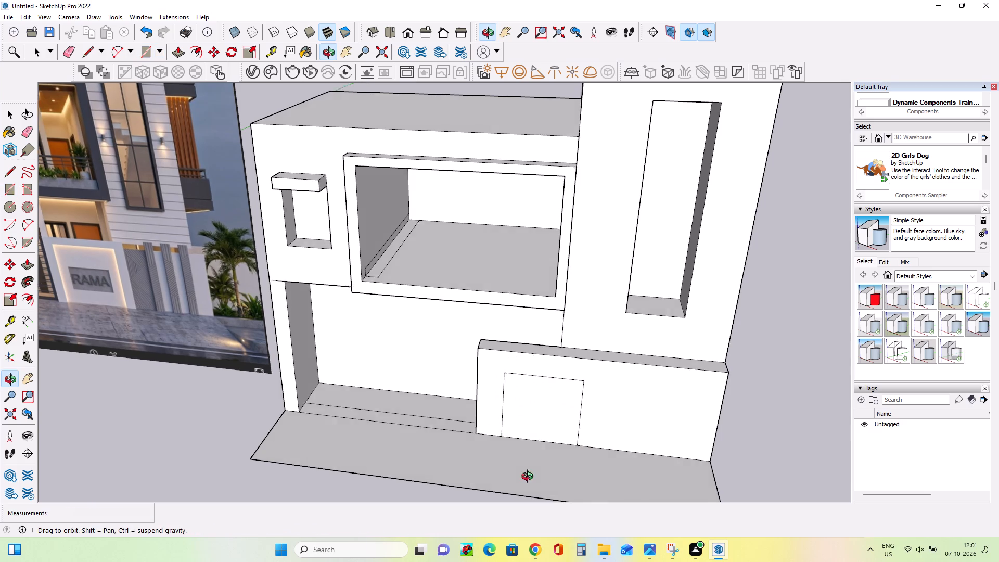
{"action": "middle_click_drag", "start_coordinate": [530, 478], "coordinate": [539, 483]}
{"action": "scroll", "coordinate": [552, 436], "scroll_direction": "down", "scroll_amount": 5}
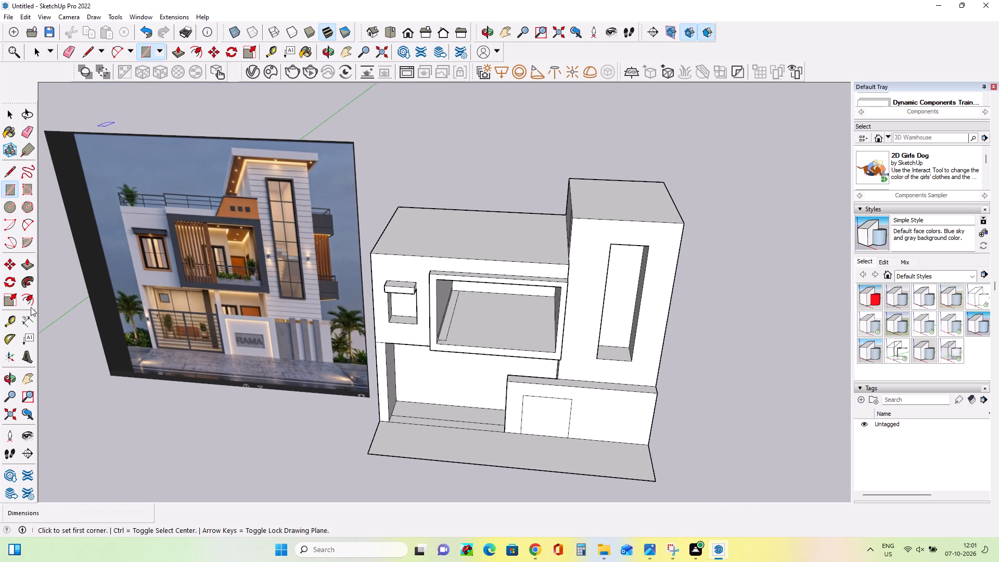
{"action": "left_click", "coordinate": [28, 265]}
{"action": "left_click", "coordinate": [544, 418]}
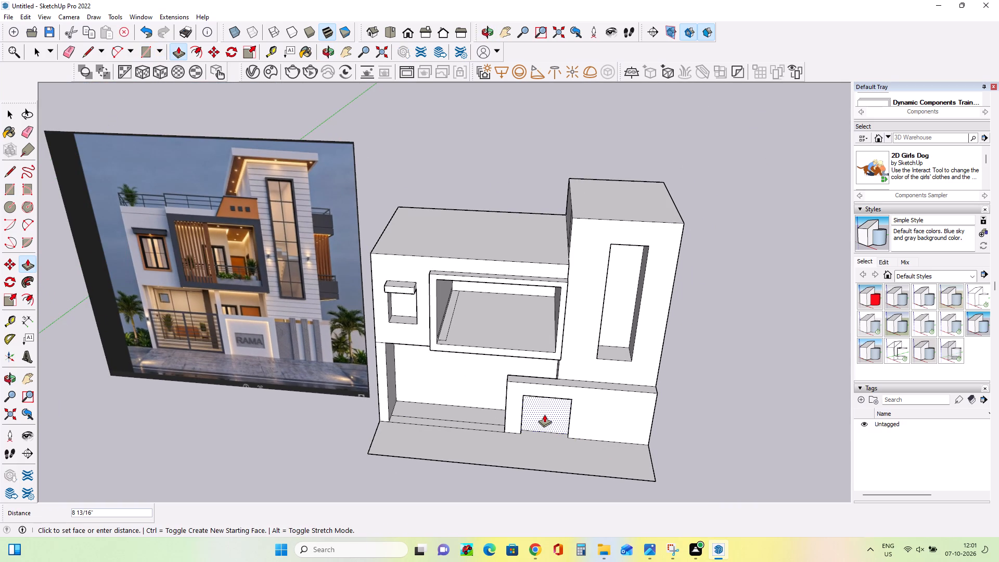
{"action": "left_click", "coordinate": [544, 416]}
Draw two lines across the boundary wall's top face on the tower side of the name panel, each about 1' 2 3/8" long, marking off a narrow strip.
{"action": "middle_click_drag", "start_coordinate": [638, 450], "coordinate": [656, 396]}
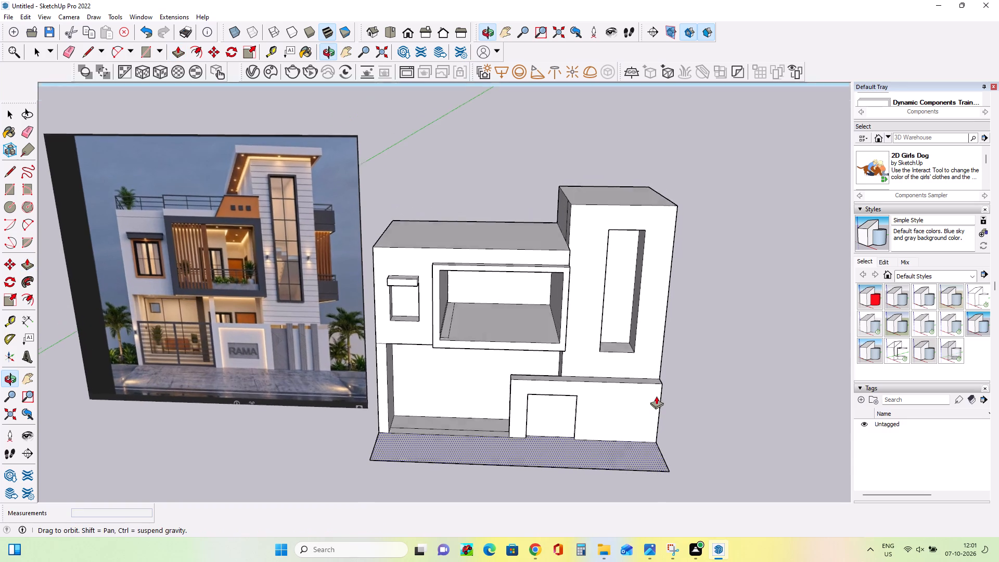
{"action": "middle_click_drag", "start_coordinate": [656, 396], "coordinate": [657, 400]}
{"action": "scroll", "coordinate": [649, 392], "scroll_direction": "up", "scroll_amount": 1}
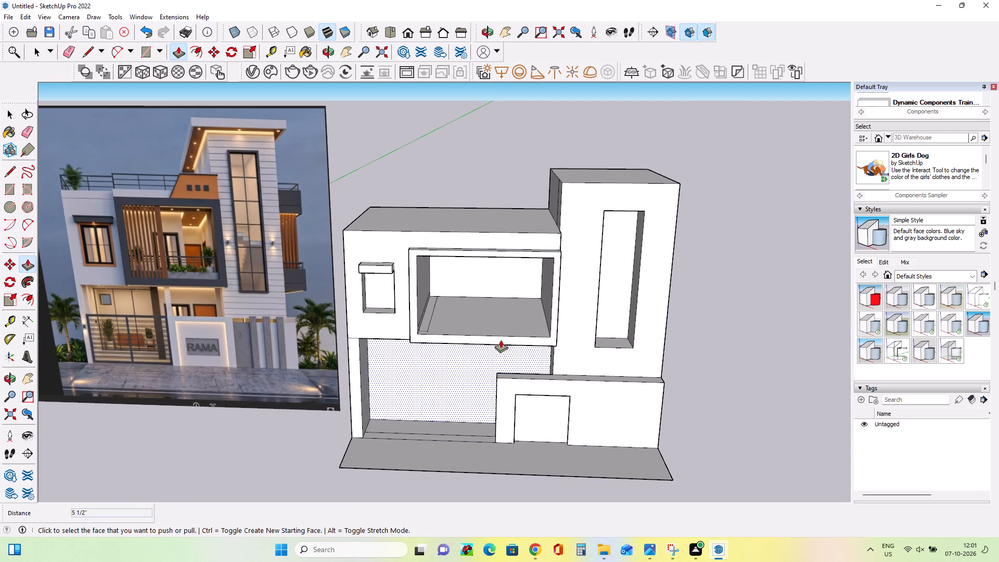
{"action": "scroll", "coordinate": [614, 428], "scroll_direction": "up", "scroll_amount": 1}
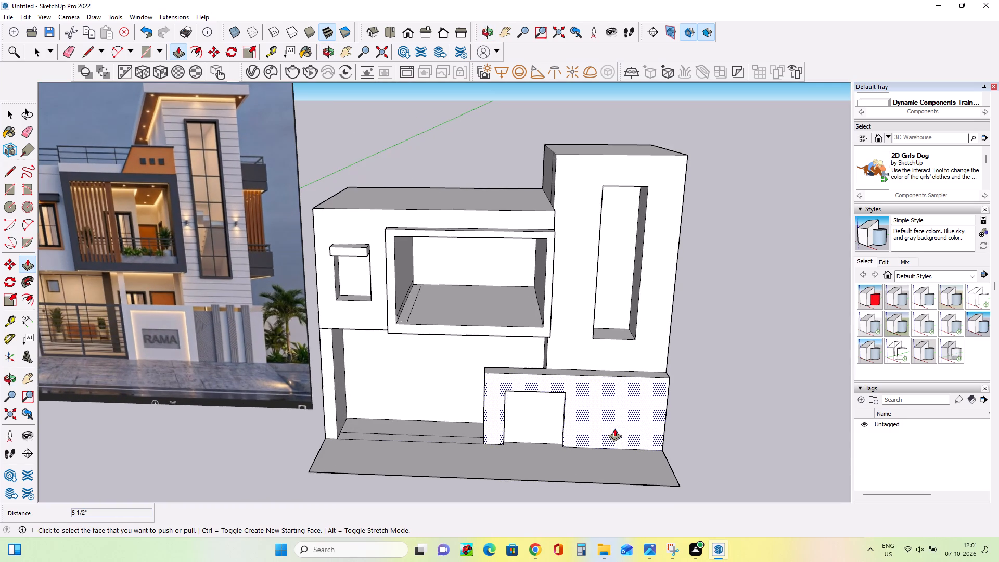
{"action": "scroll", "coordinate": [614, 428], "scroll_direction": "up", "scroll_amount": 1}
{"action": "middle_click_drag", "start_coordinate": [614, 428], "coordinate": [550, 441]}
{"action": "middle_click_drag", "start_coordinate": [590, 372], "coordinate": [594, 399]}
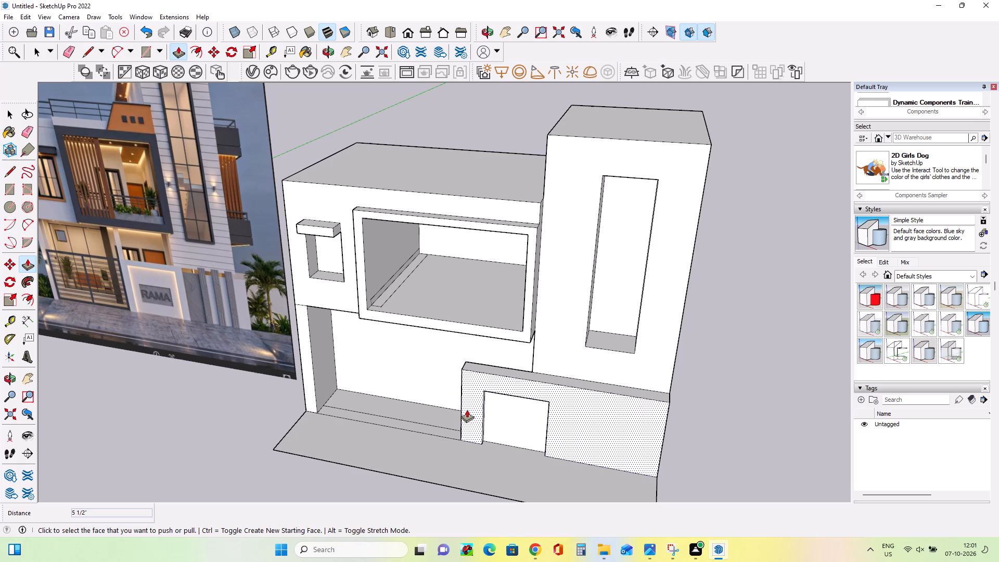
{"action": "left_click", "coordinate": [12, 170]}
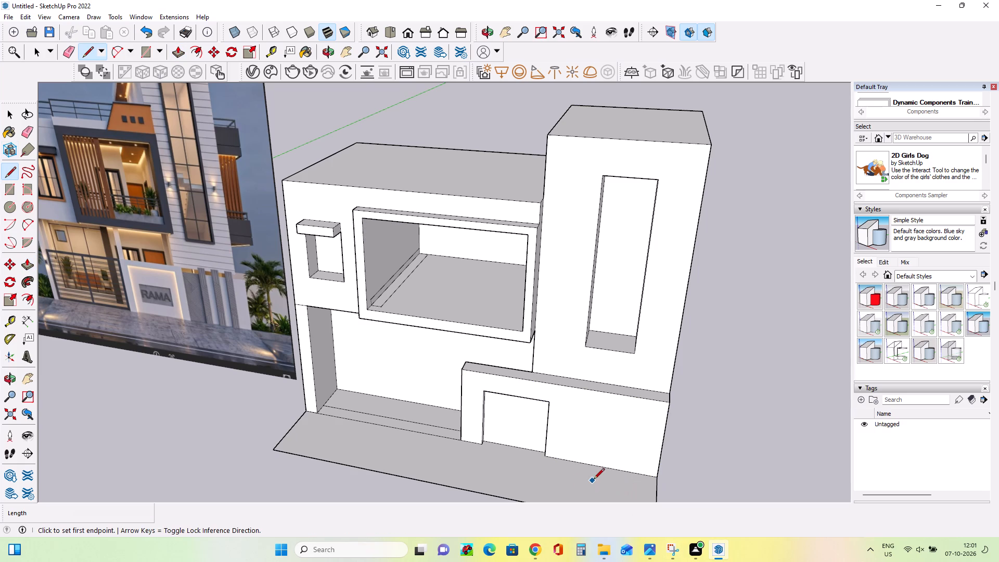
{"action": "middle_click_drag", "start_coordinate": [586, 377], "coordinate": [581, 389]}
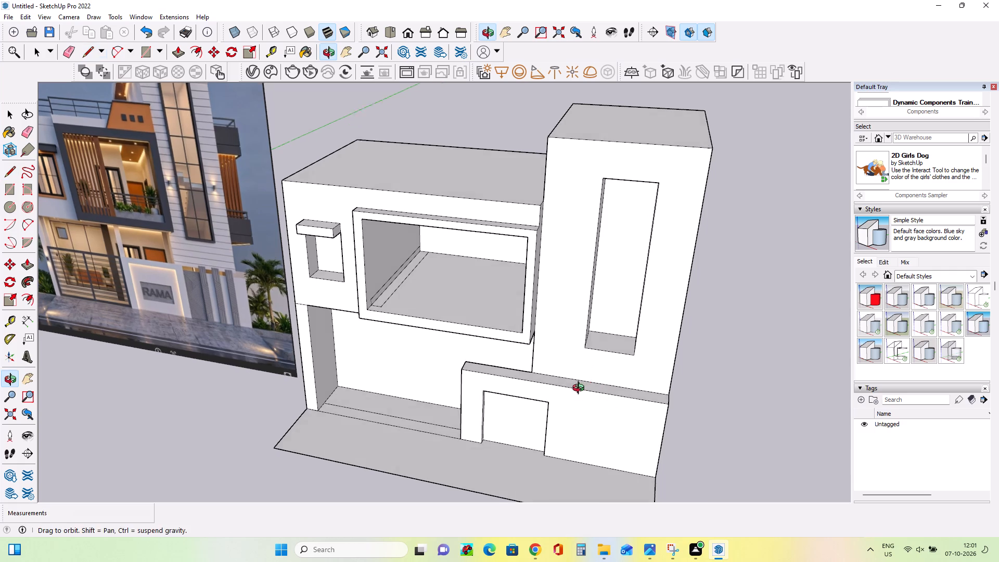
{"action": "middle_click_drag", "start_coordinate": [581, 389], "coordinate": [575, 398]}
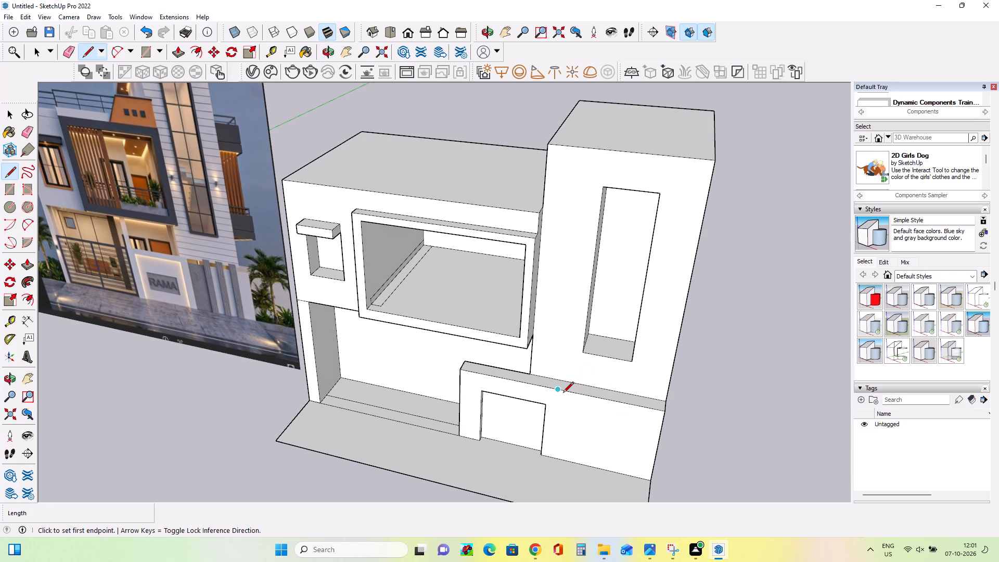
{"action": "left_click", "coordinate": [563, 393]}
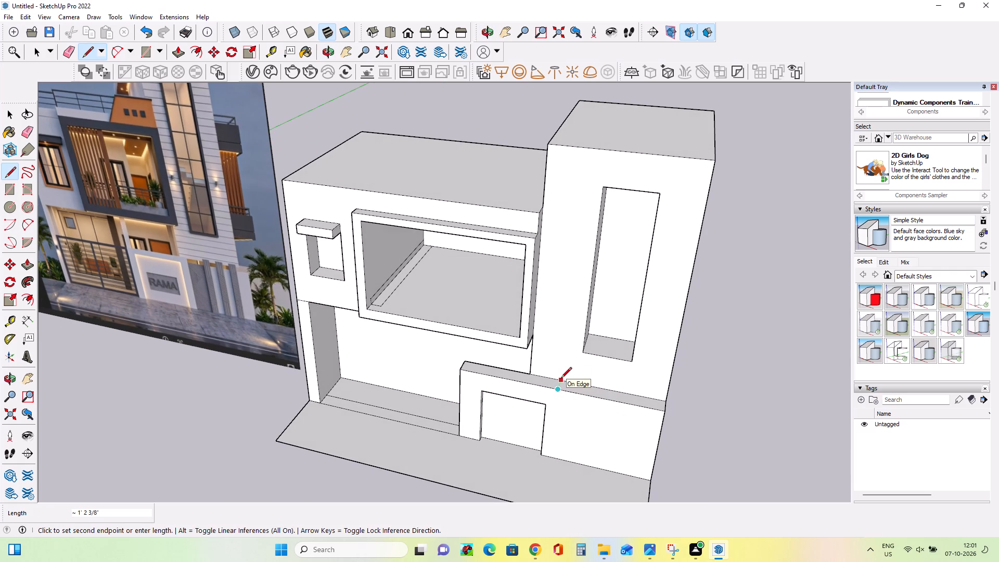
{"action": "left_click", "coordinate": [561, 379]}
{"action": "middle_click_drag", "start_coordinate": [575, 426], "coordinate": [590, 399]}
{"action": "middle_click_drag", "start_coordinate": [614, 442], "coordinate": [608, 442]}
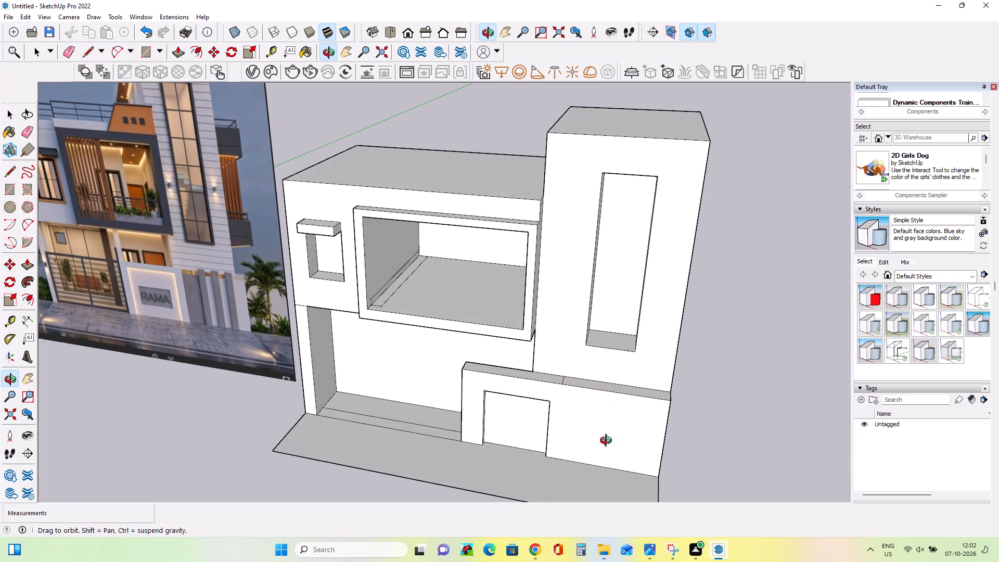
{"action": "middle_click_drag", "start_coordinate": [608, 442], "coordinate": [556, 426]}
{"action": "scroll", "coordinate": [612, 390], "scroll_direction": "up", "scroll_amount": 1}
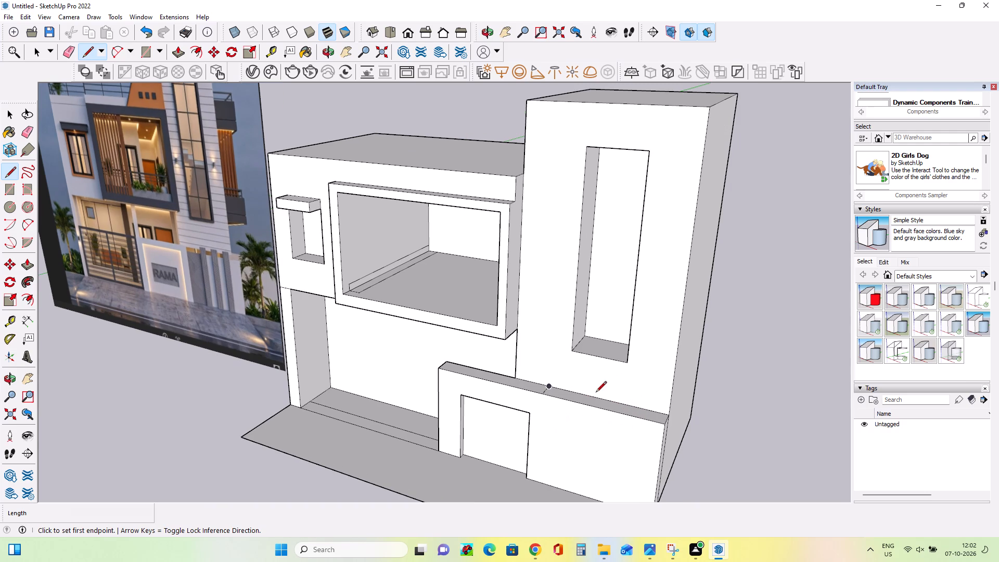
{"action": "left_click", "coordinate": [579, 405]}
{"action": "left_click", "coordinate": [588, 396]}
Draw five more lines about 1' 2 3/8" long across the boundary wall's top face, marking off three narrow post strips.
{"action": "scroll", "coordinate": [587, 408], "scroll_direction": "up", "scroll_amount": 3}
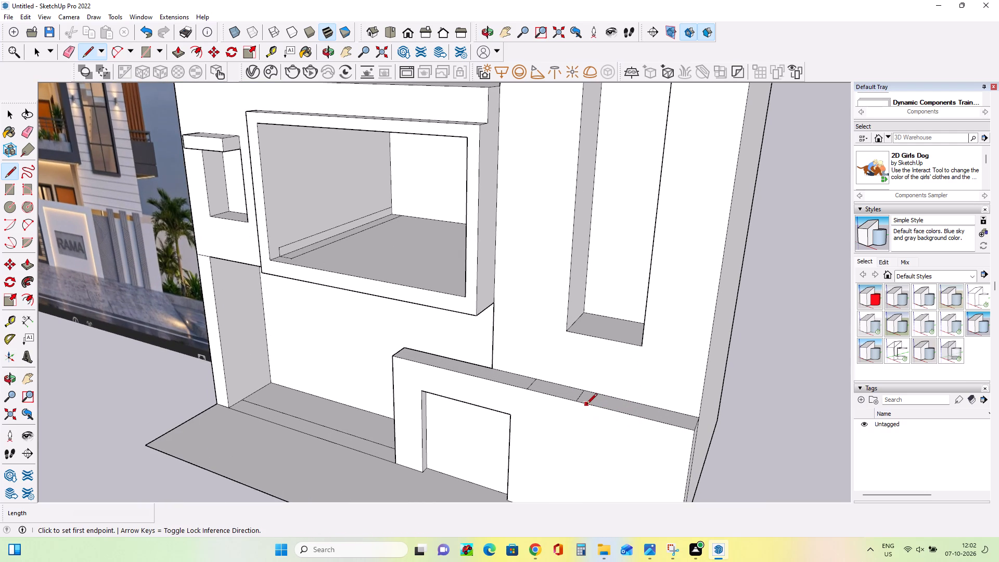
{"action": "left_click", "coordinate": [586, 405]}
{"action": "left_click", "coordinate": [596, 393]}
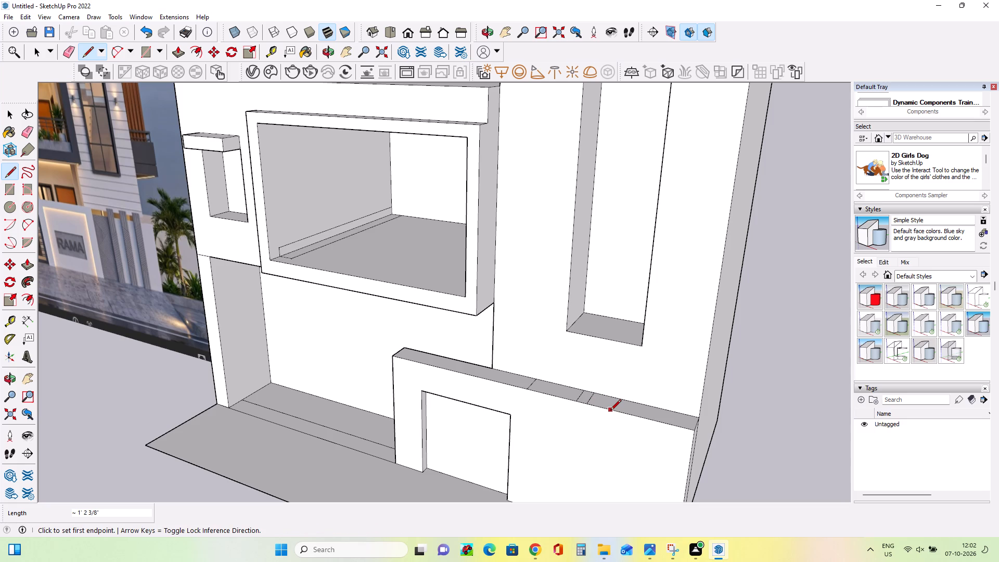
{"action": "left_click", "coordinate": [610, 411]}
{"action": "left_click", "coordinate": [618, 399]}
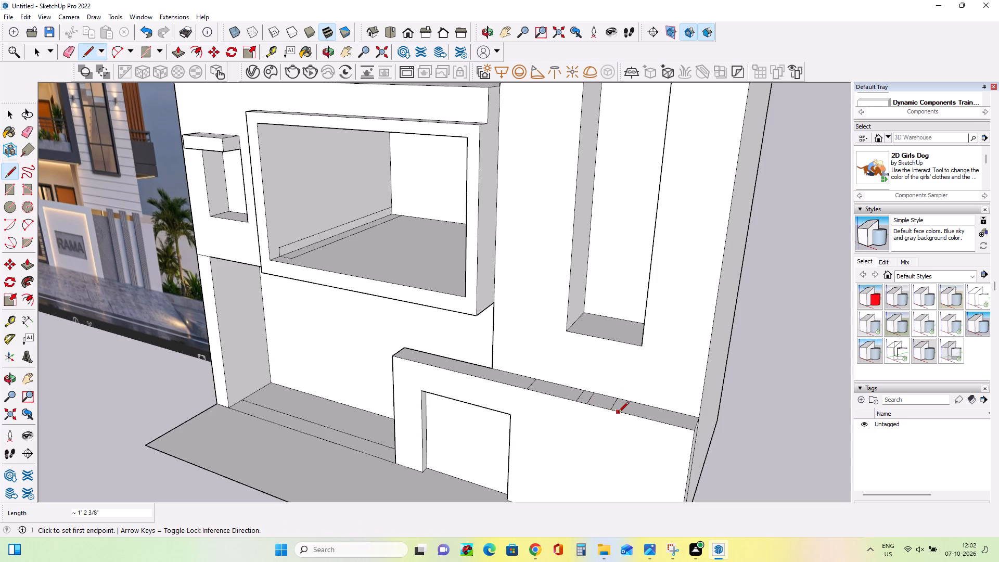
{"action": "left_click", "coordinate": [619, 415]}
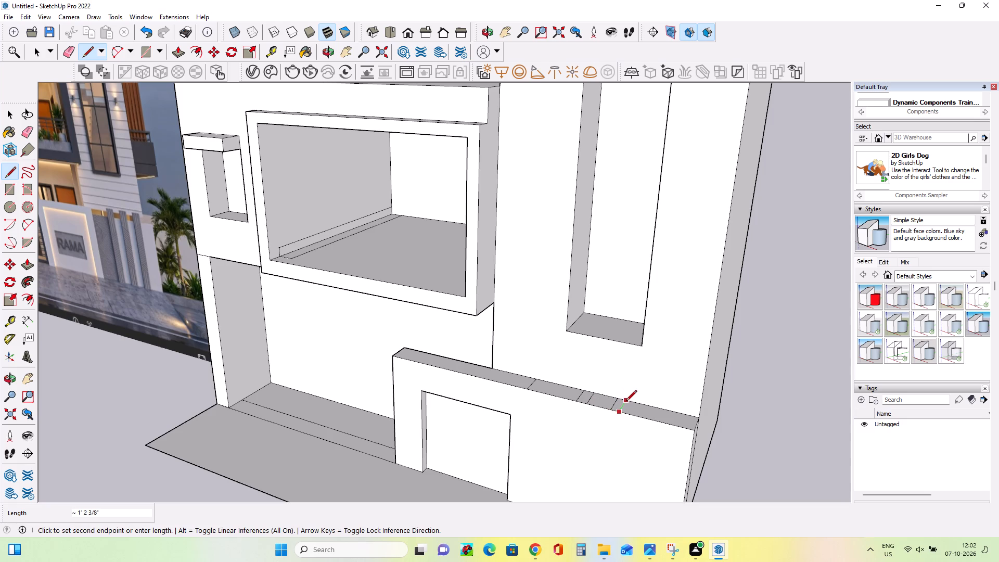
{"action": "left_click", "coordinate": [626, 402]}
{"action": "left_click", "coordinate": [638, 416]}
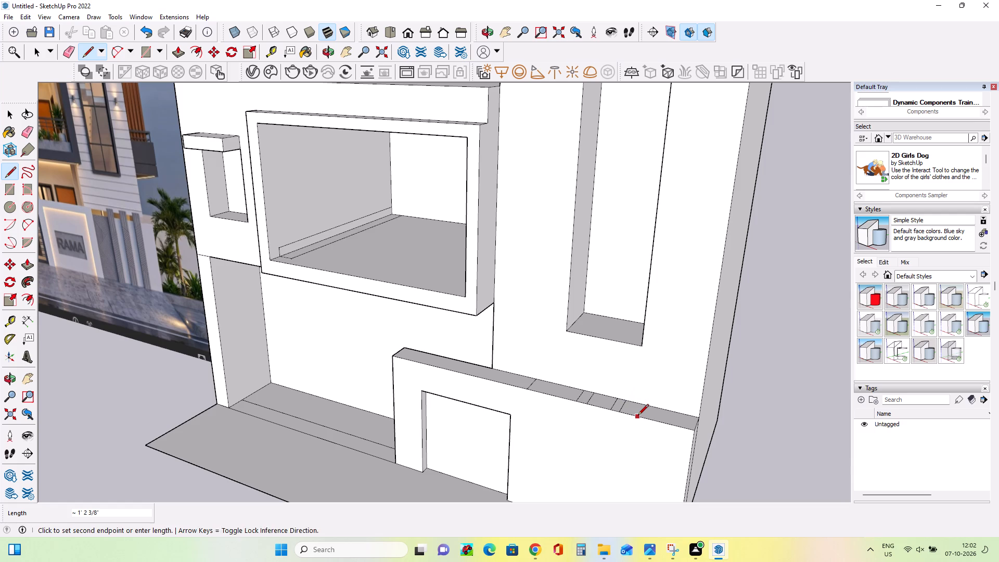
{"action": "left_click", "coordinate": [645, 403]}
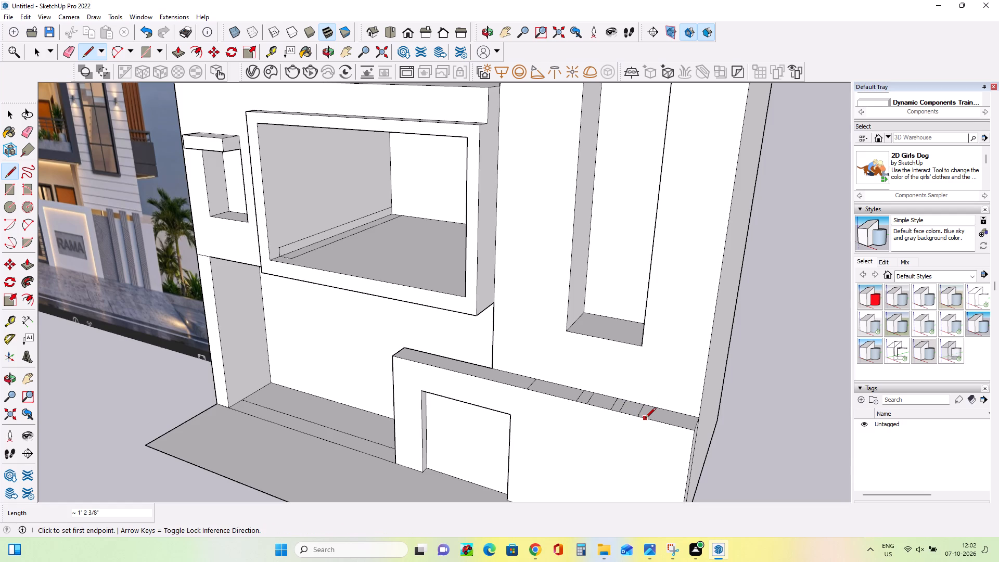
{"action": "left_click", "coordinate": [645, 419]}
{"action": "left_click", "coordinate": [654, 407]}
Lower the four top-face sections around the three strips by 11 1/16" with Push/Pull, leaving three raised posts on the boundary wall.
{"action": "middle_click_drag", "start_coordinate": [643, 441], "coordinate": [711, 460]}
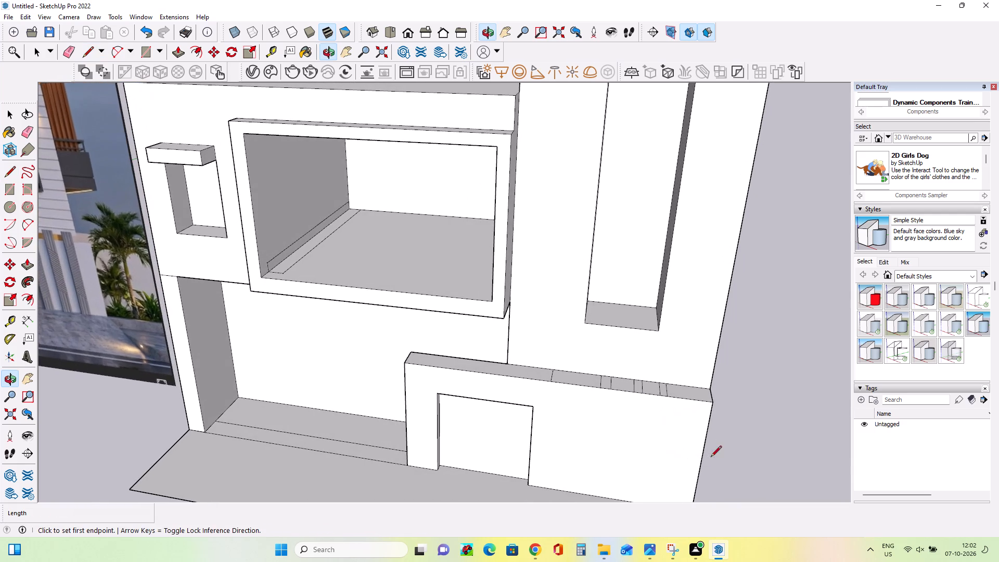
{"action": "scroll", "coordinate": [610, 419], "scroll_direction": "up", "scroll_amount": 2}
{"action": "middle_click_drag", "start_coordinate": [612, 427], "coordinate": [630, 453]}
{"action": "scroll", "coordinate": [648, 439], "scroll_direction": "down", "scroll_amount": 5}
{"action": "middle_click_drag", "start_coordinate": [648, 441], "coordinate": [675, 411]}
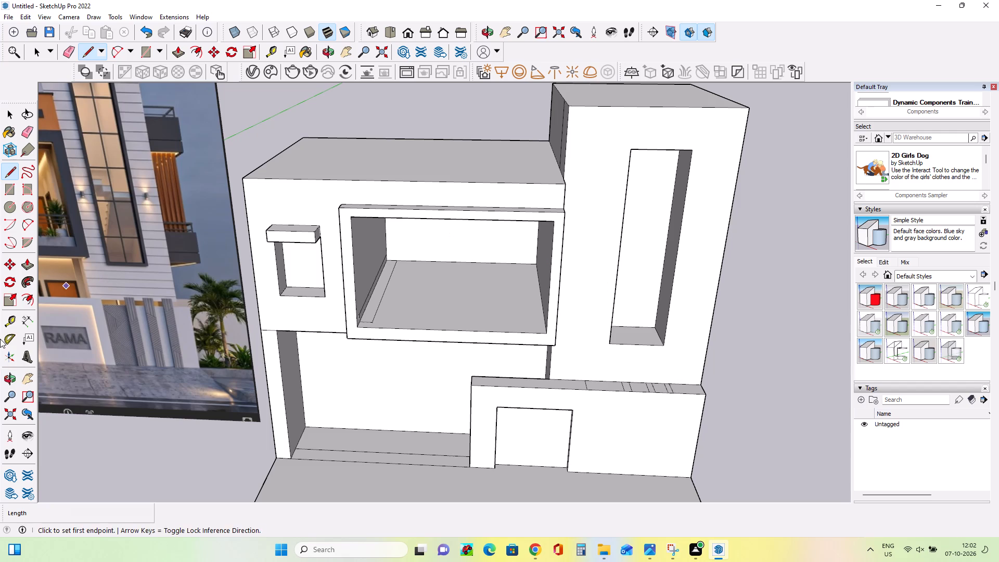
{"action": "left_click", "coordinate": [28, 264]}
{"action": "left_click", "coordinate": [609, 382]}
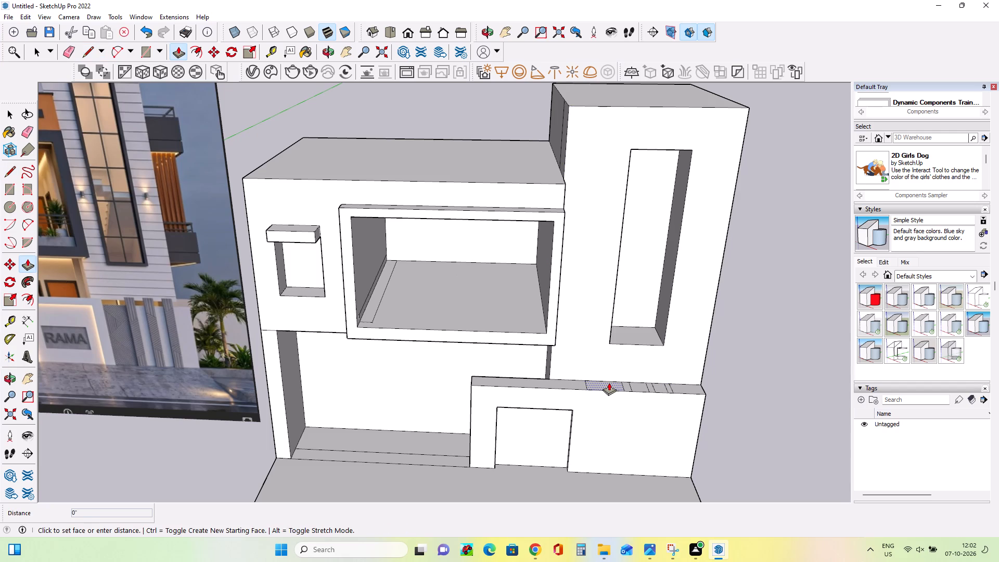
{"action": "left_click", "coordinate": [609, 394]}
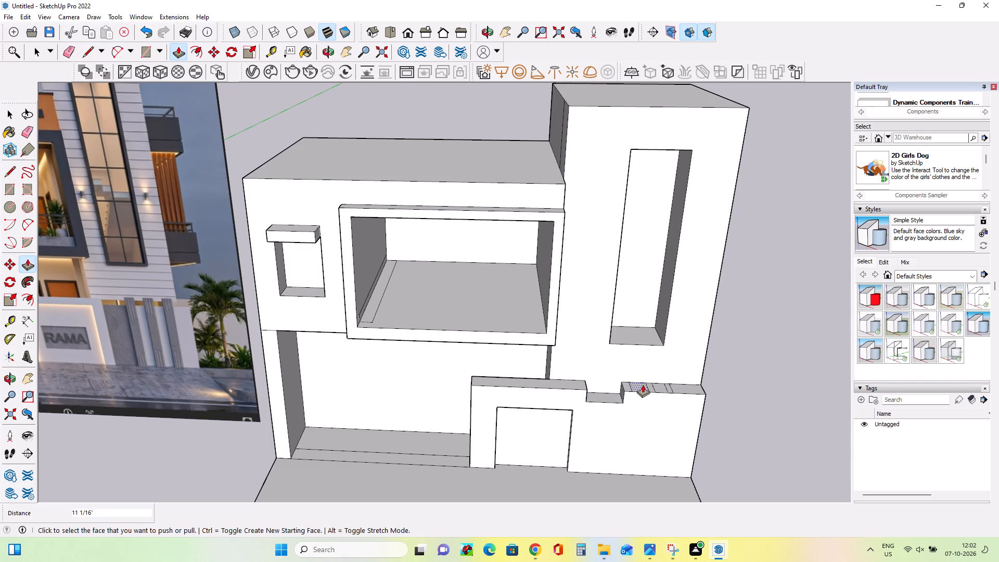
{"action": "left_click", "coordinate": [643, 384]}
{"action": "left_click", "coordinate": [613, 398]}
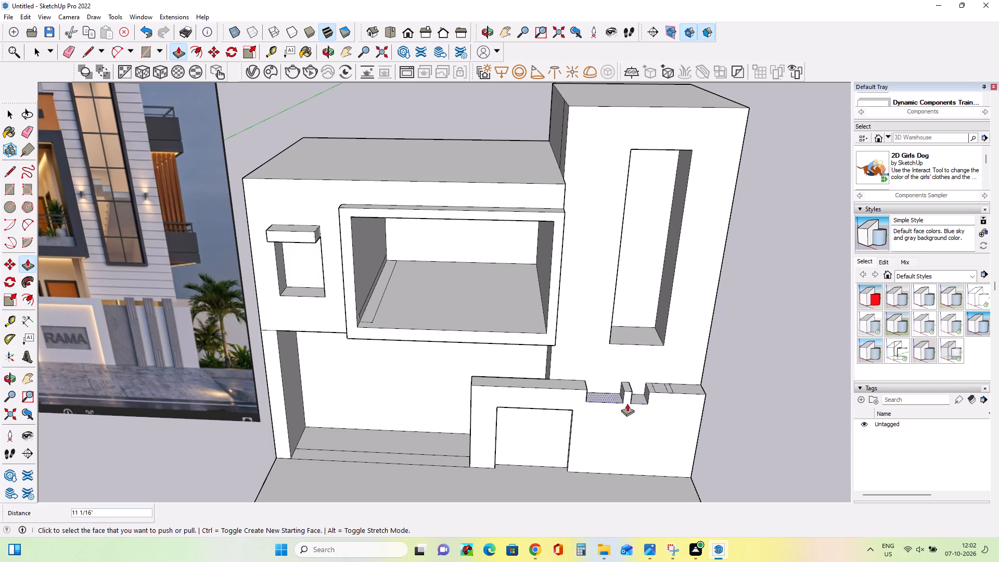
{"action": "middle_click_drag", "start_coordinate": [657, 410], "coordinate": [650, 386]}
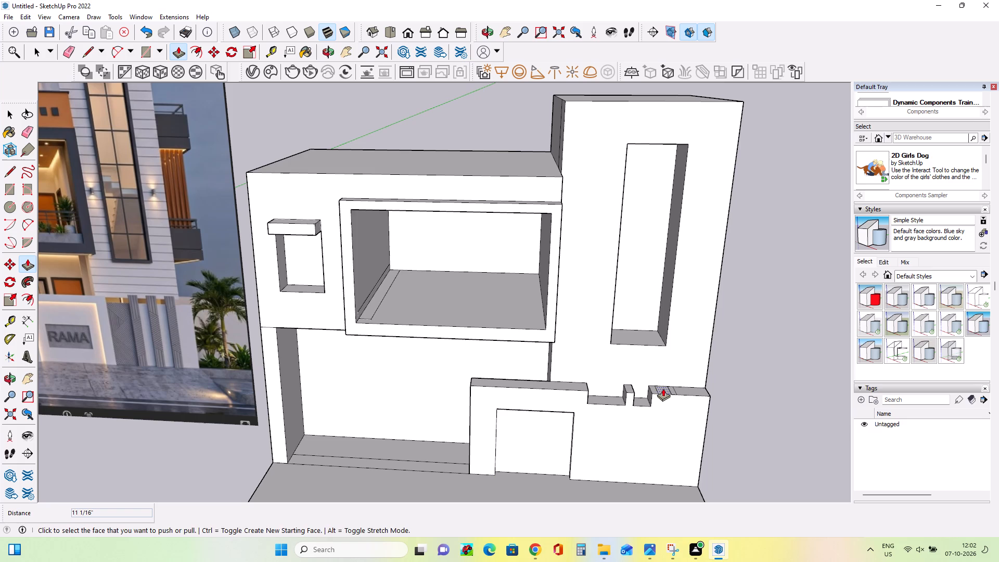
{"action": "left_click", "coordinate": [663, 388]}
{"action": "left_click", "coordinate": [644, 402]}
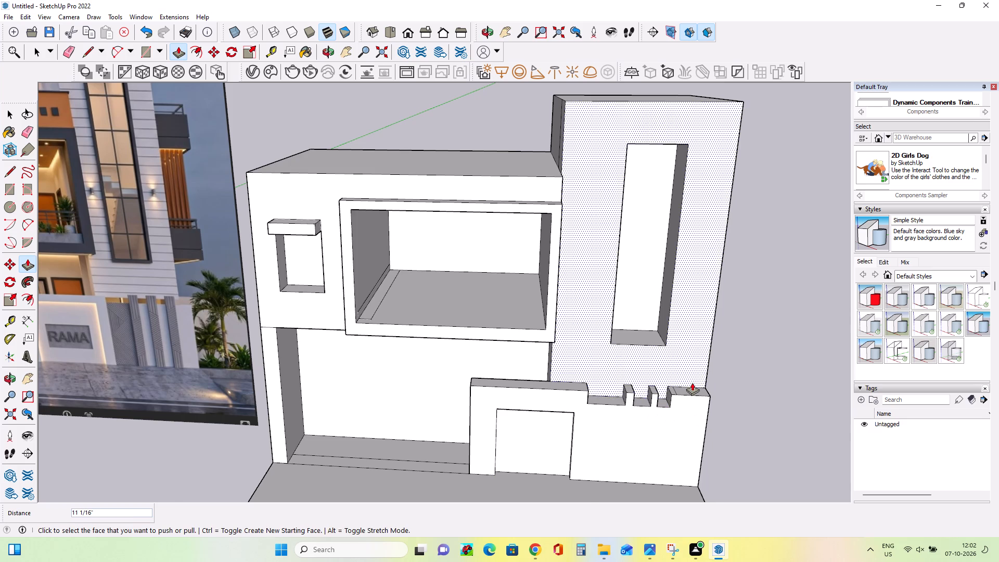
{"action": "scroll", "coordinate": [692, 382], "scroll_direction": "up", "scroll_amount": 2}
{"action": "left_click", "coordinate": [694, 386]}
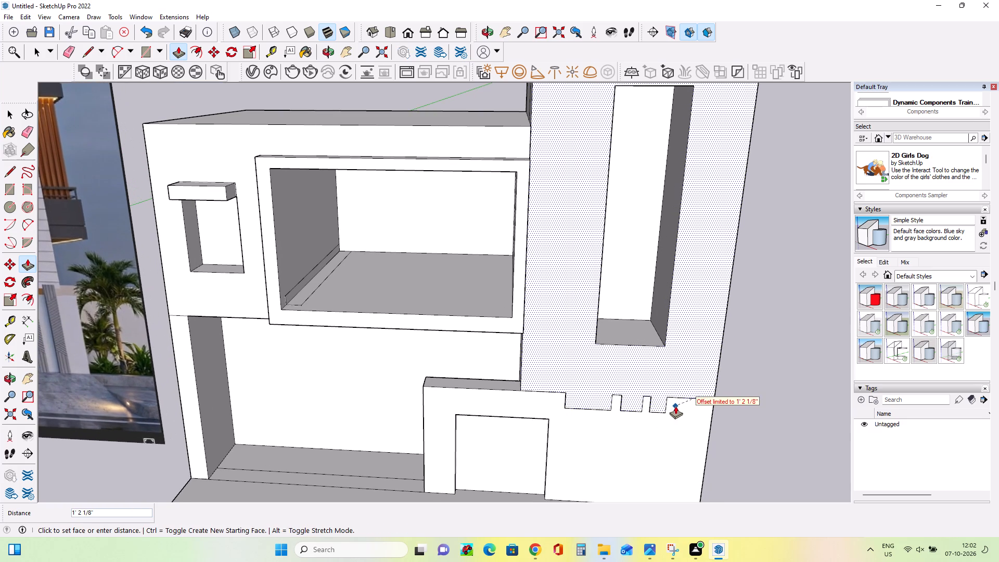
{"action": "key", "text": "Escape"}
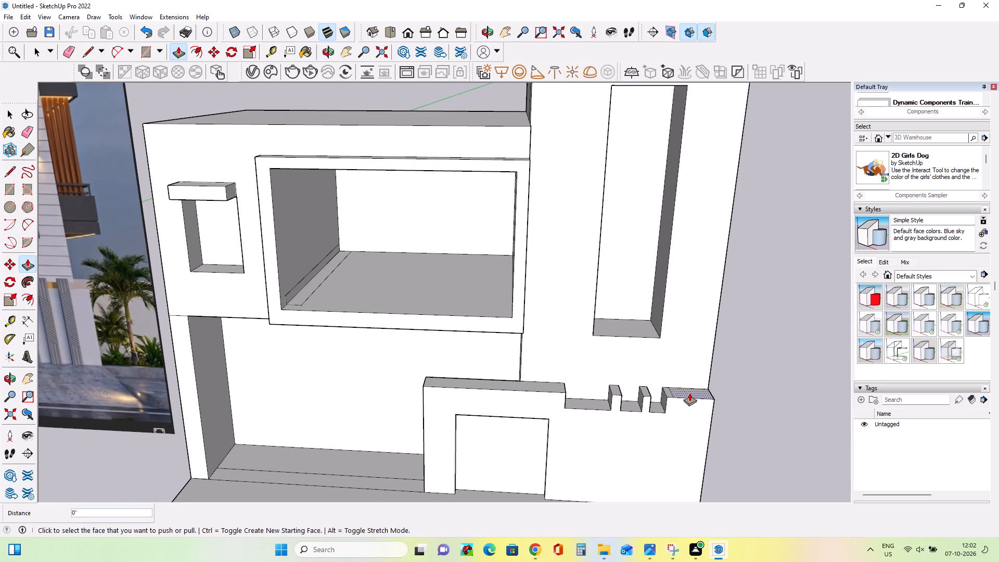
{"action": "left_click", "coordinate": [690, 391]}
{"action": "left_click", "coordinate": [658, 403]}
Widen the post farthest from the name panel with Push/Pull, moving its outer side about 2 11/16" and its inner side slightly.
{"action": "middle_click_drag", "start_coordinate": [623, 416], "coordinate": [606, 427]}
{"action": "scroll", "coordinate": [652, 421], "scroll_direction": "up", "scroll_amount": 3}
{"action": "middle_click_drag", "start_coordinate": [688, 424], "coordinate": [586, 419]}
{"action": "scroll", "coordinate": [617, 427], "scroll_direction": "down", "scroll_amount": 6}
{"action": "middle_click_drag", "start_coordinate": [560, 457], "coordinate": [650, 416]}
{"action": "scroll", "coordinate": [661, 411], "scroll_direction": "up", "scroll_amount": 3}
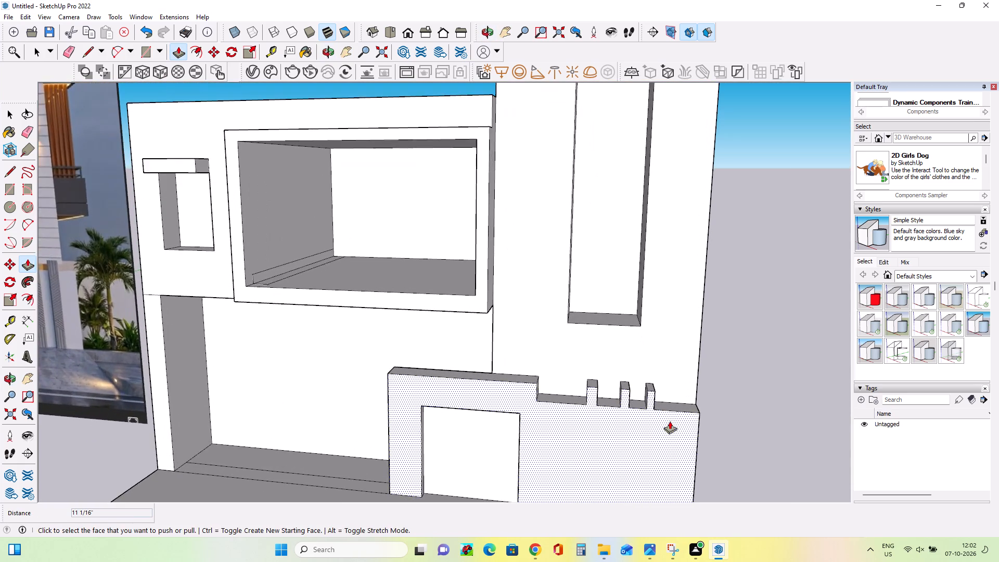
{"action": "scroll", "coordinate": [670, 421], "scroll_direction": "up", "scroll_amount": 1}
{"action": "middle_click_drag", "start_coordinate": [667, 421], "coordinate": [566, 416]}
{"action": "left_click", "coordinate": [621, 415]}
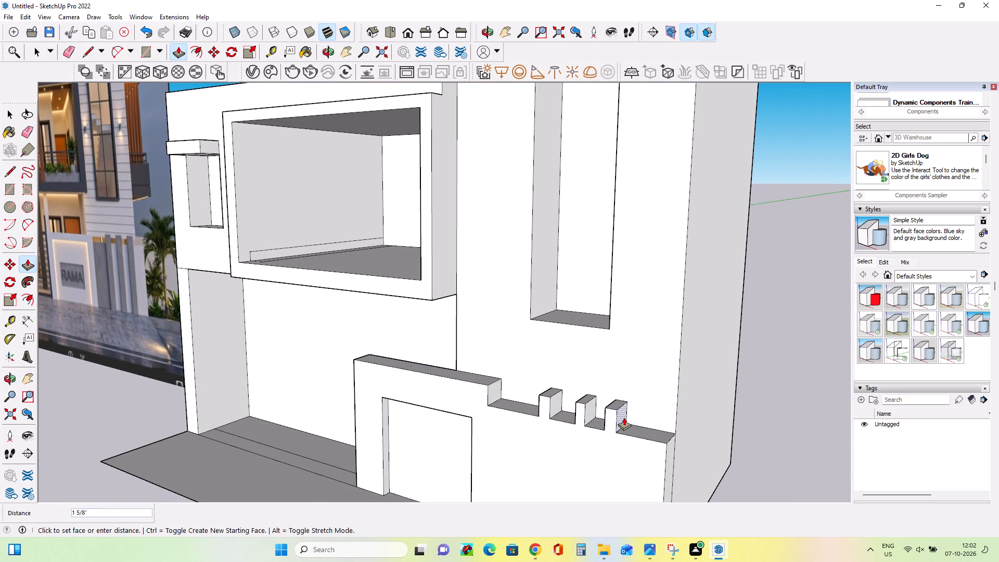
{"action": "left_click", "coordinate": [626, 418]}
{"action": "middle_click_drag", "start_coordinate": [588, 421], "coordinate": [702, 448]}
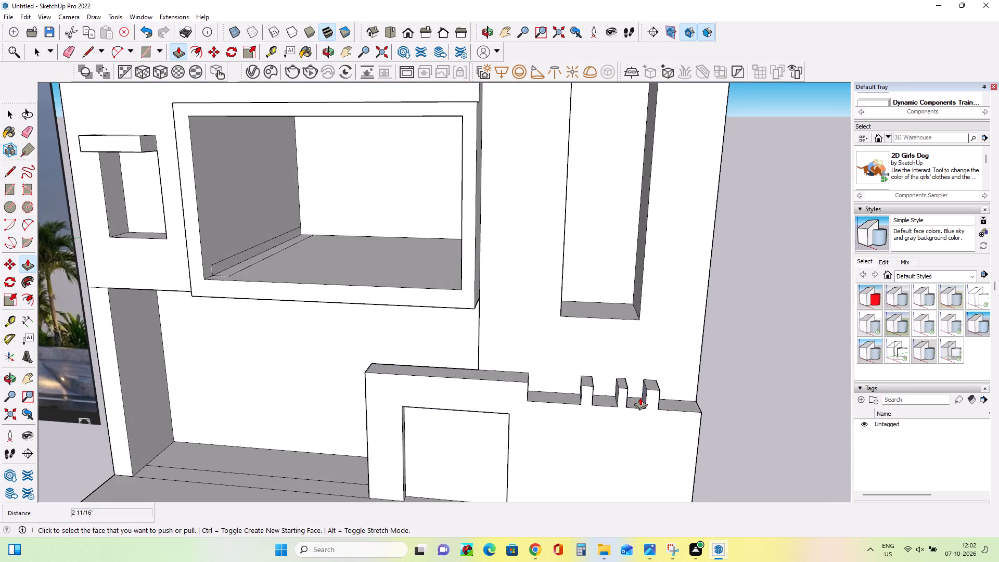
{"action": "scroll", "coordinate": [639, 397], "scroll_direction": "up", "scroll_amount": 2}
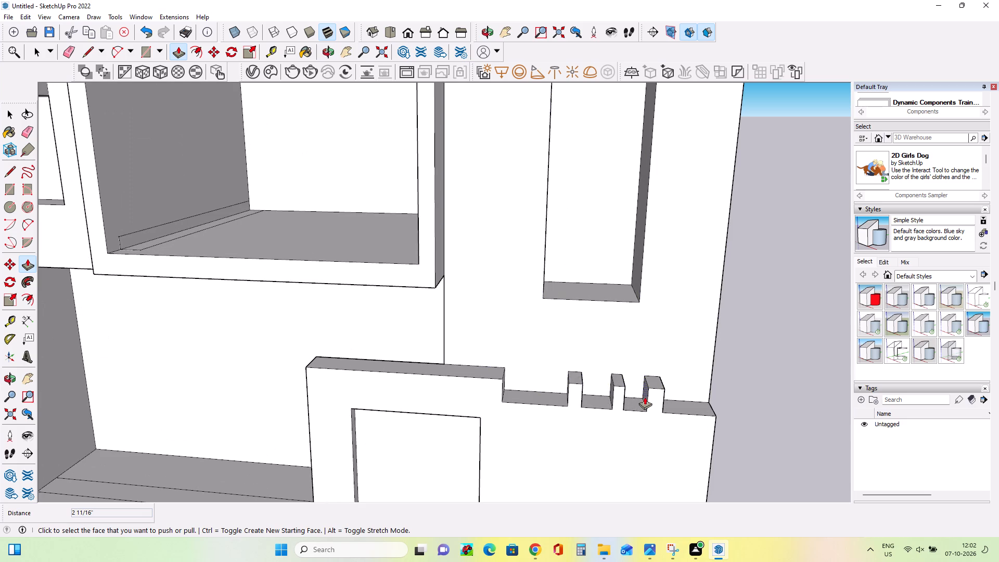
{"action": "left_click", "coordinate": [645, 397]}
{"action": "left_click", "coordinate": [642, 399]}
Widen the other two posts toward the name panel with Push/Pull, the nearest one by 4 11/16" and the middle one by 3".
{"action": "middle_click_drag", "start_coordinate": [566, 394], "coordinate": [589, 404]}
{"action": "middle_click_drag", "start_coordinate": [597, 406], "coordinate": [610, 408]}
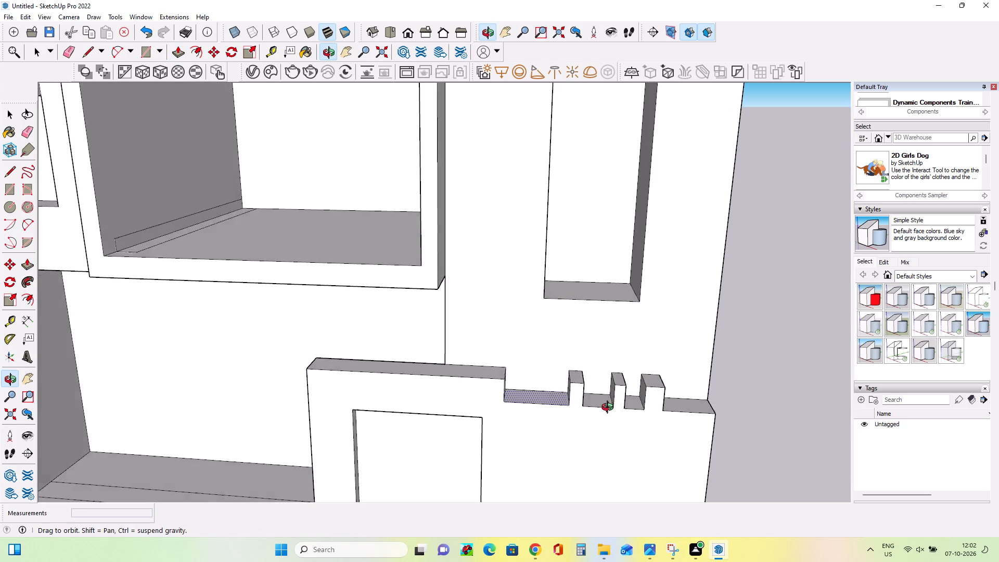
{"action": "middle_click_drag", "start_coordinate": [610, 408], "coordinate": [643, 411]}
{"action": "left_click", "coordinate": [576, 377]}
{"action": "left_click", "coordinate": [567, 381]}
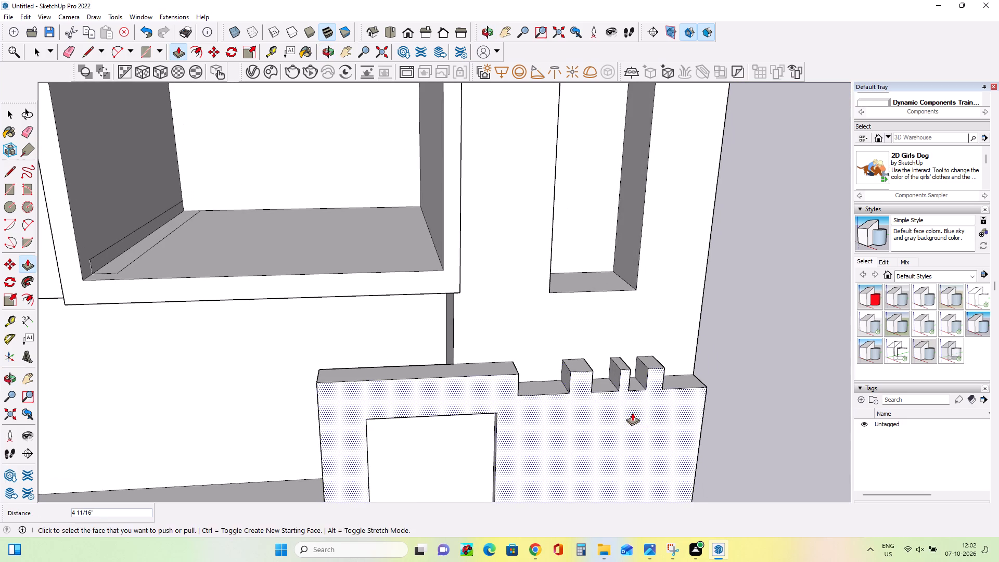
{"action": "middle_click_drag", "start_coordinate": [637, 417], "coordinate": [521, 407]}
{"action": "middle_click_drag", "start_coordinate": [596, 412], "coordinate": [690, 414]}
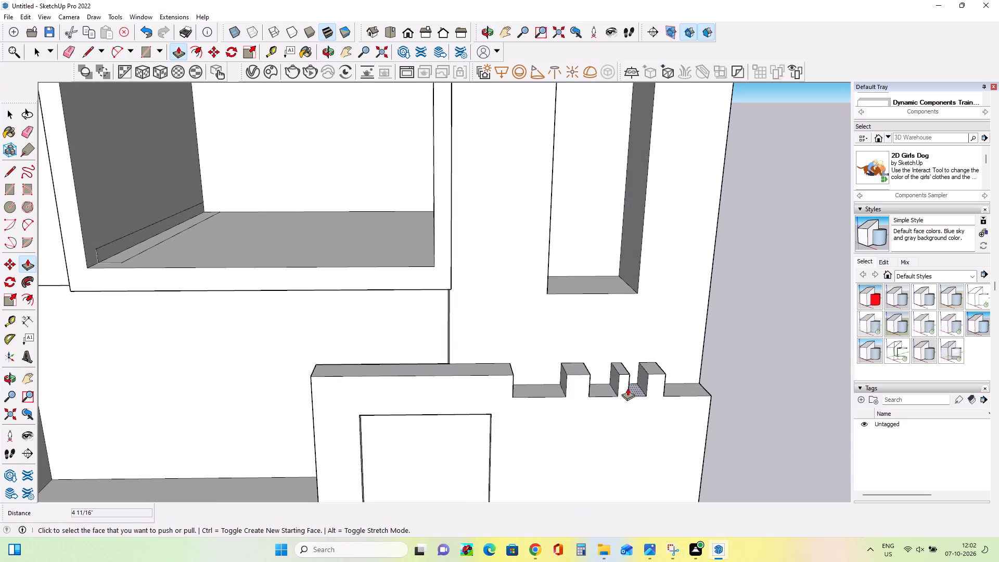
{"action": "left_click", "coordinate": [615, 385]}
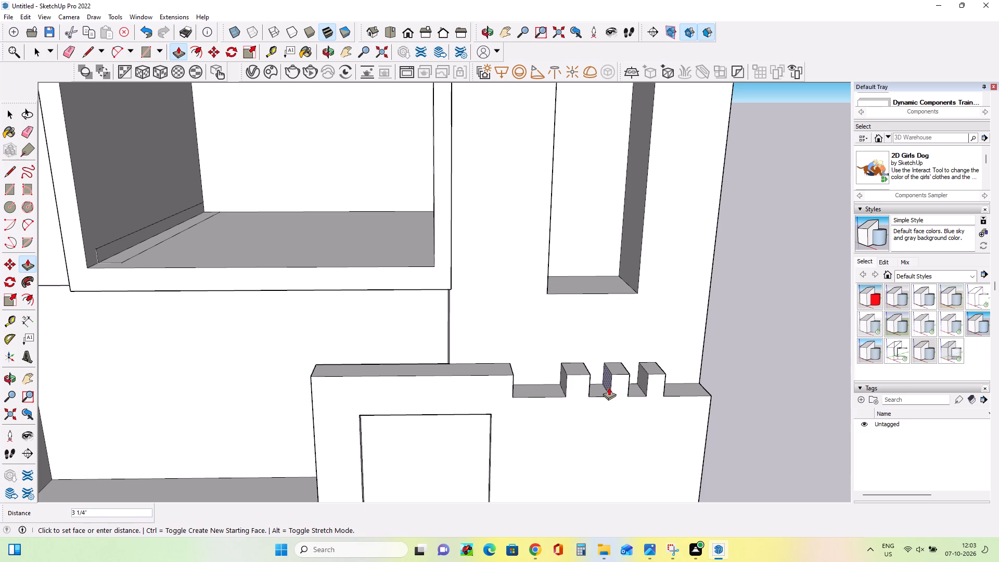
{"action": "left_click", "coordinate": [609, 387]}
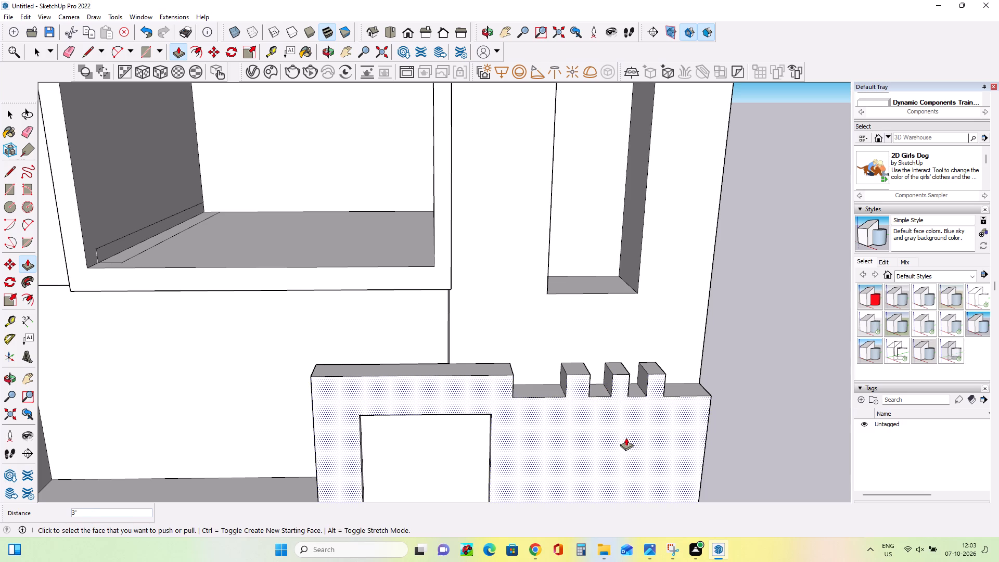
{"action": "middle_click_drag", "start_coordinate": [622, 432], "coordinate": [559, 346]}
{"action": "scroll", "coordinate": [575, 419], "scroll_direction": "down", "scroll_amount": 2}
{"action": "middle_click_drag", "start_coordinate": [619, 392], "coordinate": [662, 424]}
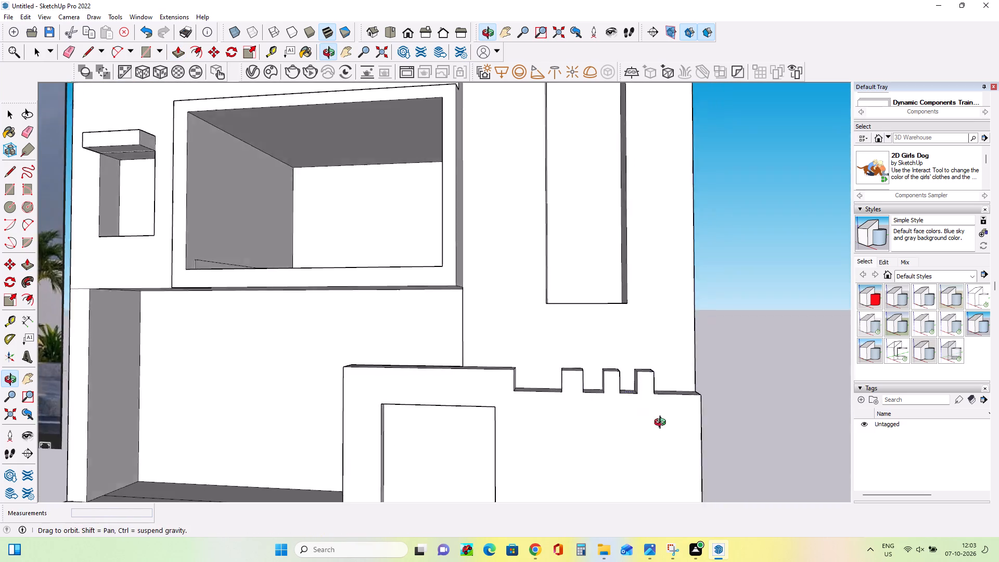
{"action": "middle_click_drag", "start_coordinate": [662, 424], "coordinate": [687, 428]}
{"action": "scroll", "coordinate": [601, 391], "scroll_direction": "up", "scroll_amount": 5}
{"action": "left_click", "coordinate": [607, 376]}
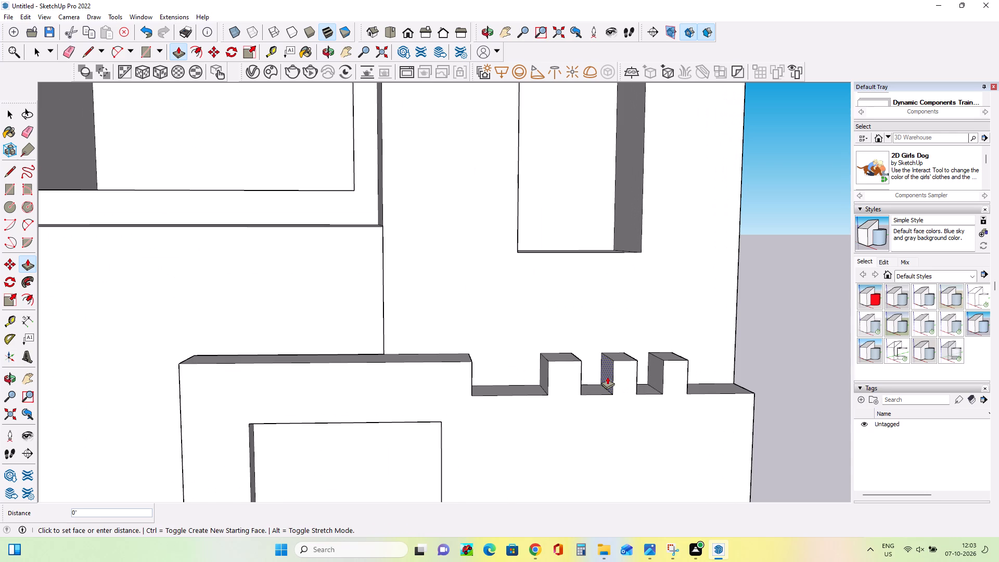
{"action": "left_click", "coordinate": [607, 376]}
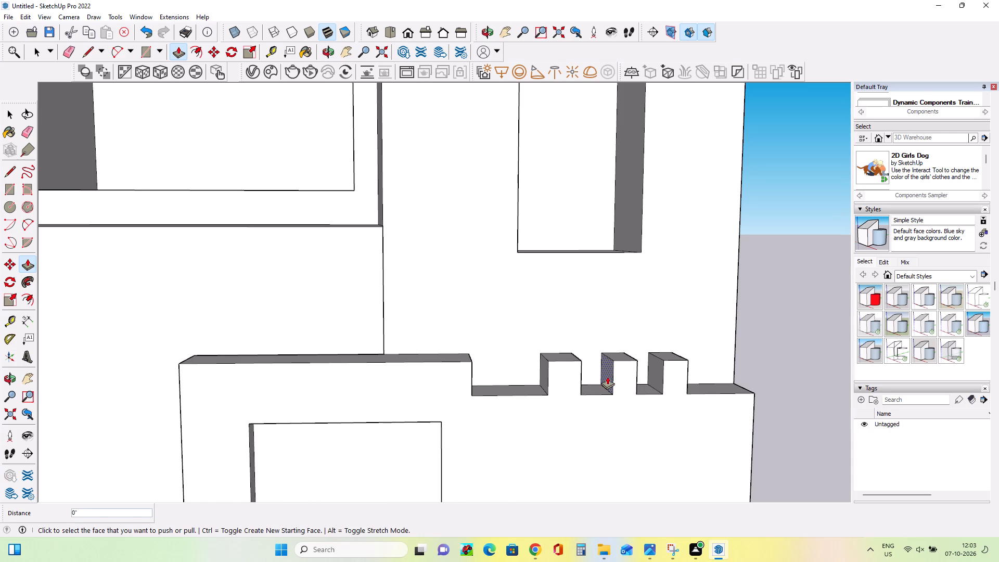
Draw two vertical lines about 5' 9 9/16" long on the wall's front face, from the base corners of the post nearest the name panel to the ground.
{"action": "scroll", "coordinate": [618, 399], "scroll_direction": "down", "scroll_amount": 10}
{"action": "scroll", "coordinate": [618, 414], "scroll_direction": "up", "scroll_amount": 1}
{"action": "scroll", "coordinate": [618, 415], "scroll_direction": "down", "scroll_amount": 7}
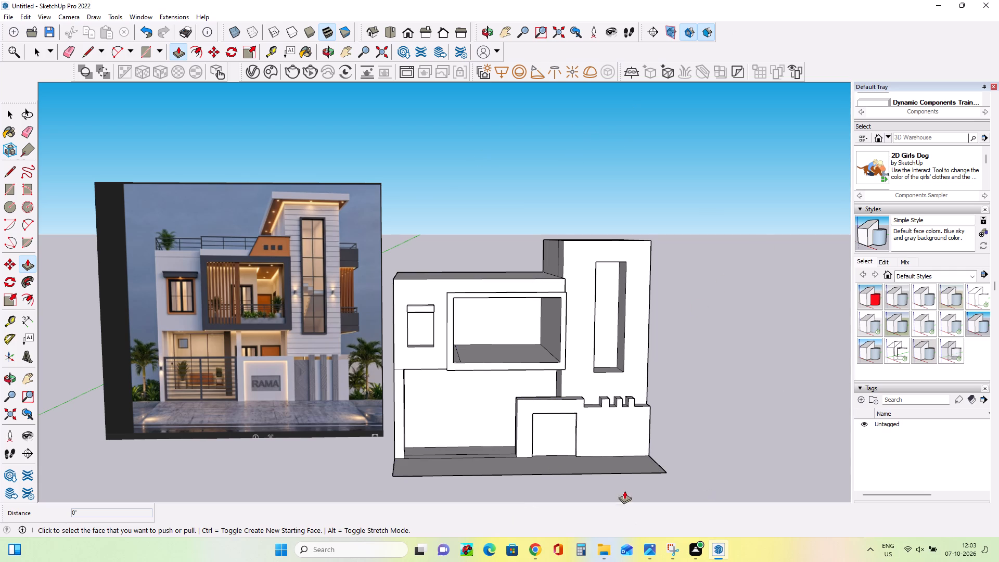
{"action": "scroll", "coordinate": [625, 488], "scroll_direction": "up", "scroll_amount": 3}
{"action": "scroll", "coordinate": [614, 445], "scroll_direction": "up", "scroll_amount": 1}
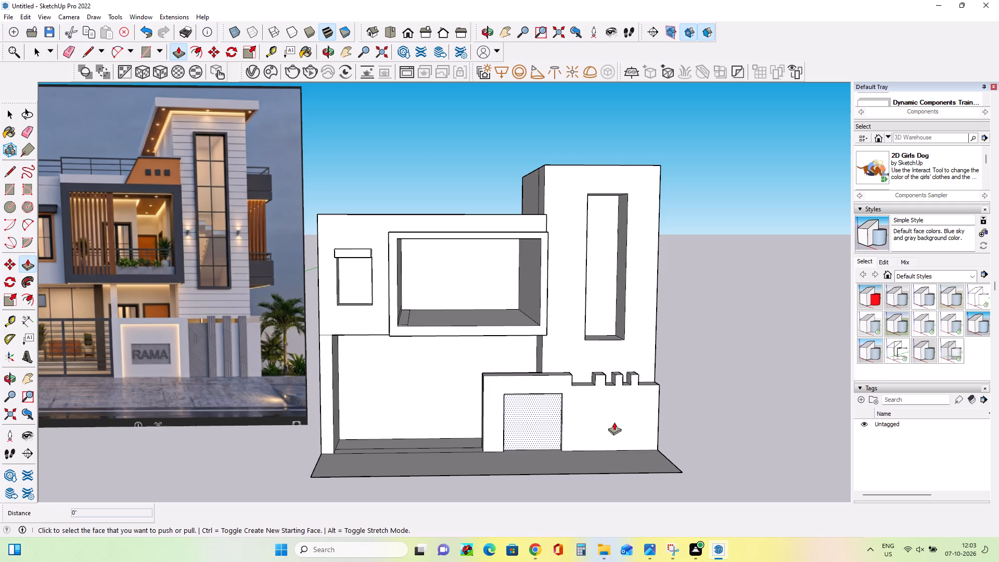
{"action": "left_click", "coordinate": [15, 170]}
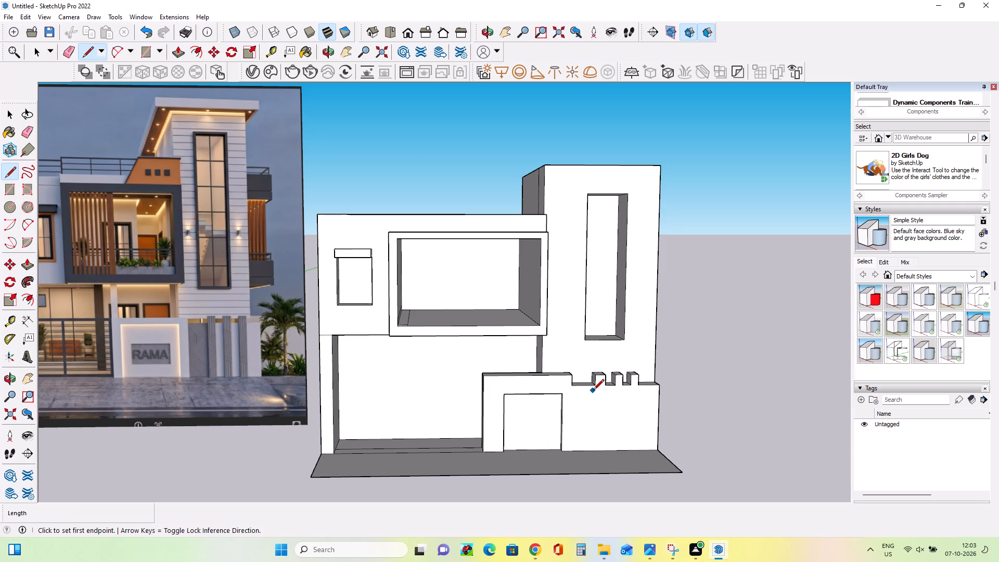
{"action": "left_click", "coordinate": [596, 387]}
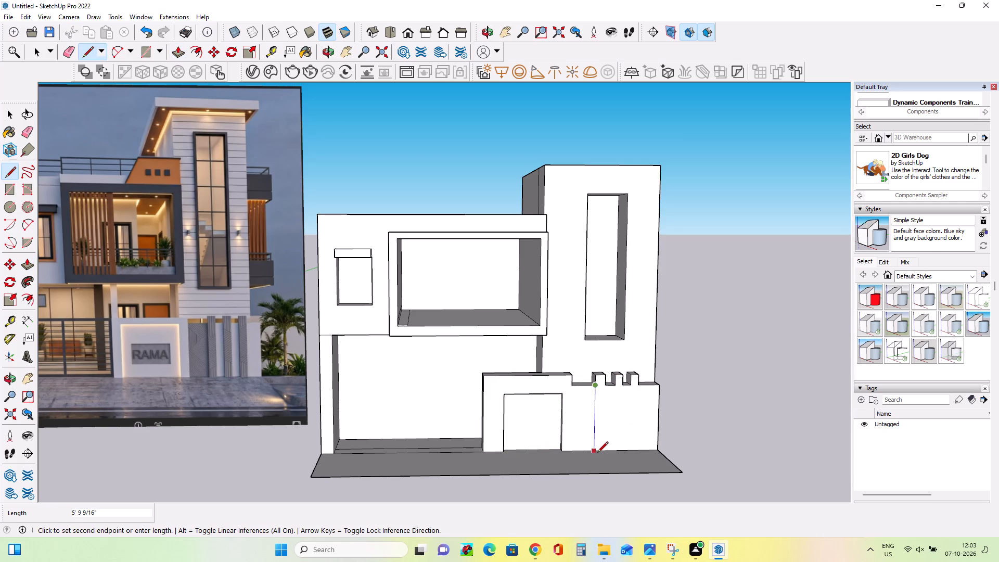
{"action": "left_click", "coordinate": [597, 453]}
{"action": "left_click", "coordinate": [606, 387]}
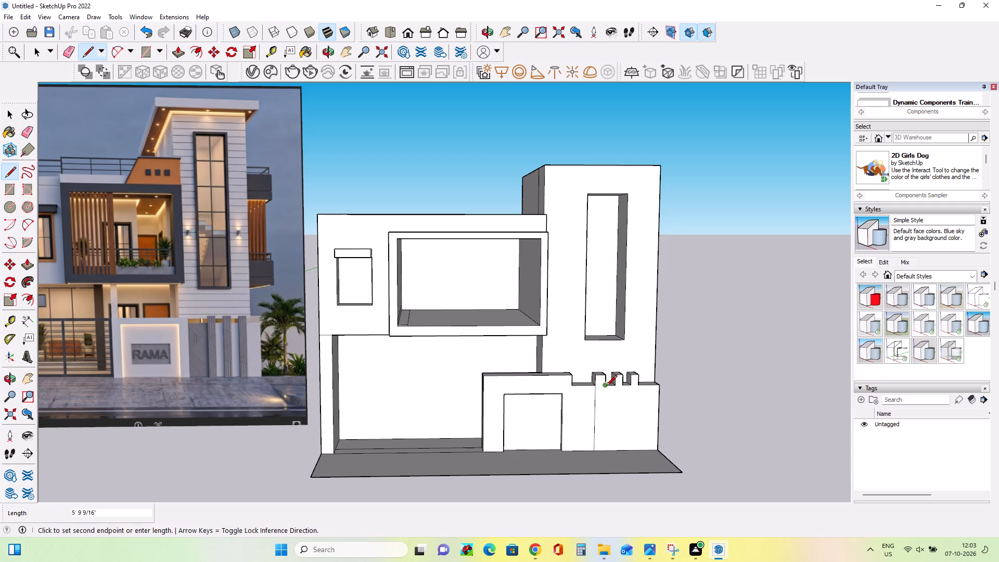
{"action": "left_click", "coordinate": [606, 452]}
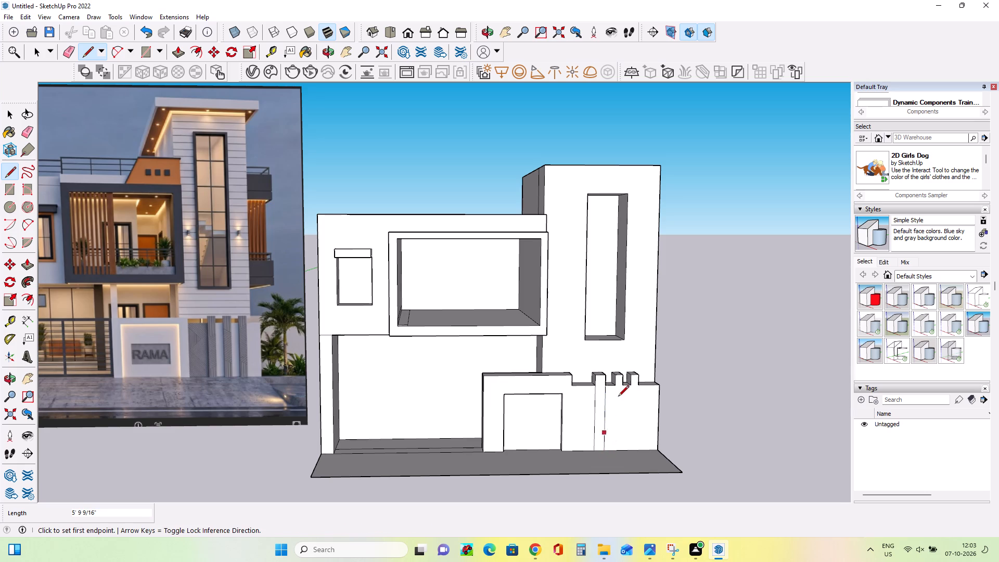
Draw four vertical lines about 5' 9 9/16" long on the wall's front face, from the base corners of the middle and farthest posts to the ground.
{"action": "scroll", "coordinate": [620, 395], "scroll_direction": "up", "scroll_amount": 3}
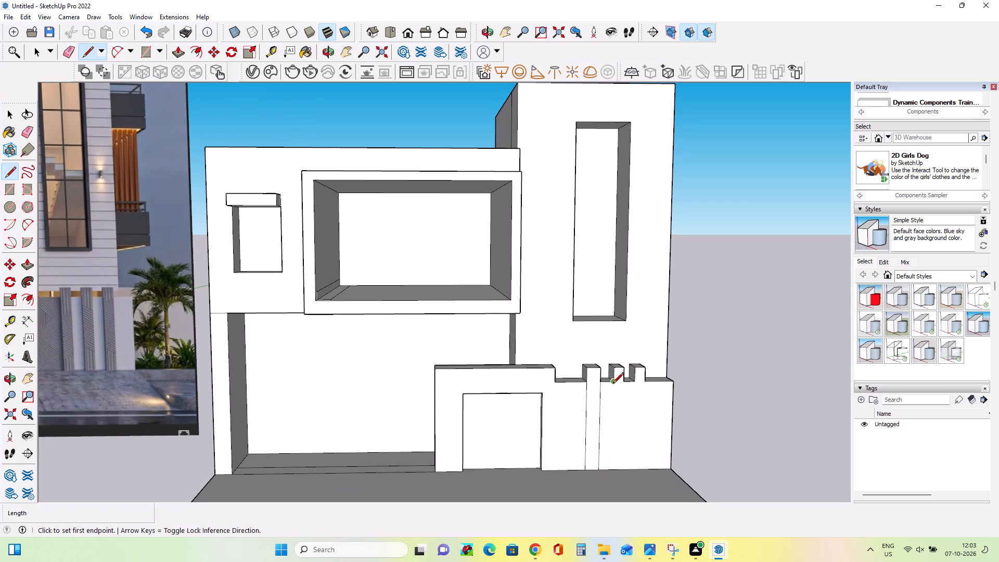
{"action": "left_click", "coordinate": [614, 385]}
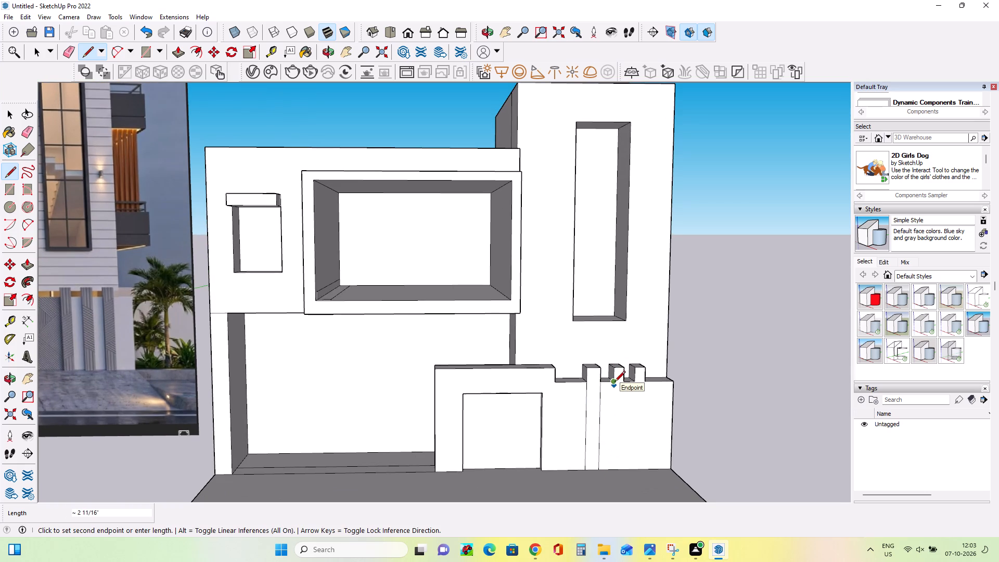
{"action": "key", "text": "Escape"}
{"action": "left_click", "coordinate": [614, 382]}
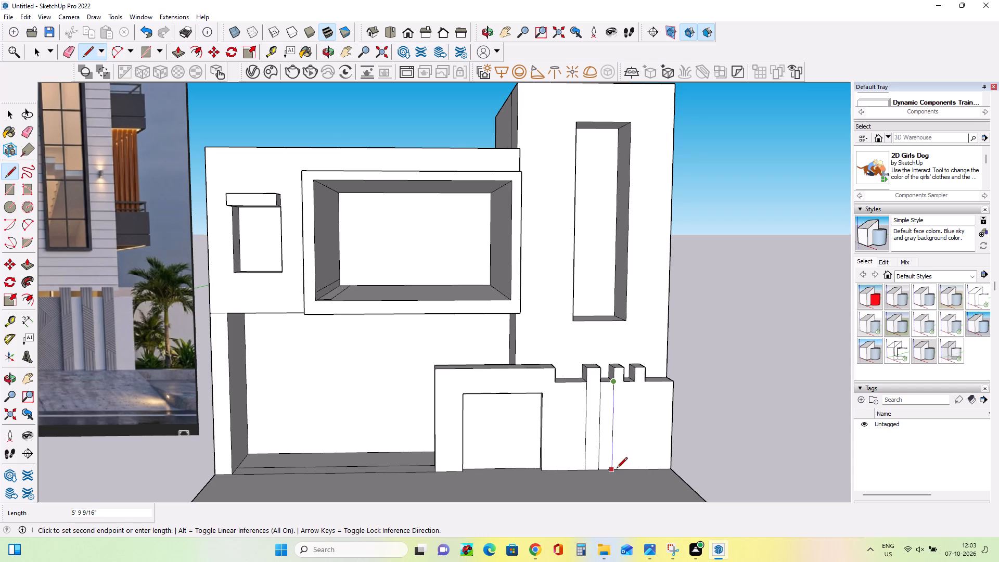
{"action": "left_click", "coordinate": [617, 469]}
{"action": "left_click", "coordinate": [624, 382]}
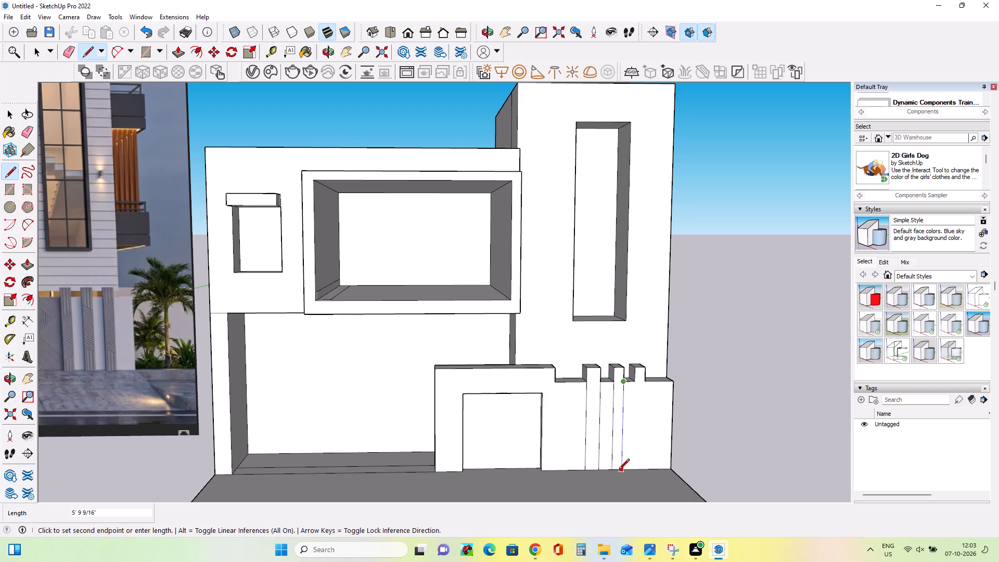
{"action": "left_click", "coordinate": [619, 470]}
{"action": "left_click", "coordinate": [636, 385]}
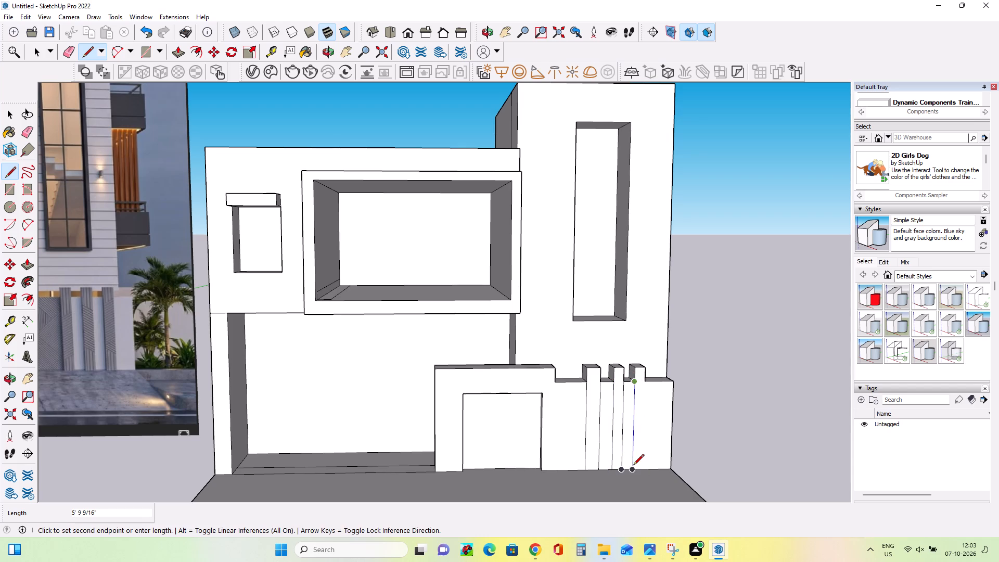
{"action": "left_click", "coordinate": [633, 466]}
{"action": "left_click", "coordinate": [645, 383]}
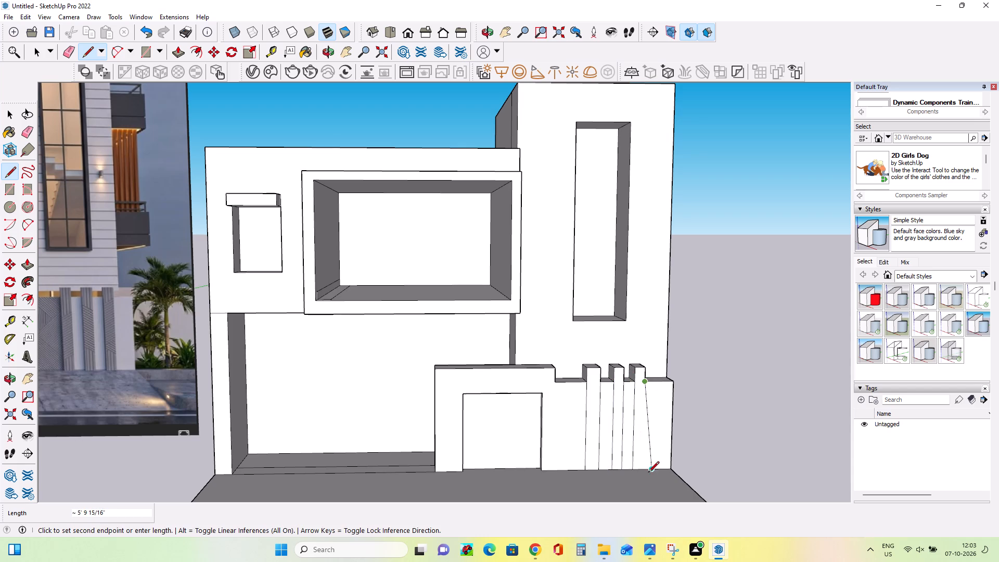
{"action": "left_click", "coordinate": [644, 473]}
Pull the full-height front faces of all three boundary-wall posts out 3 11/16" with Push/Pull.
{"action": "scroll", "coordinate": [643, 443], "scroll_direction": "up", "scroll_amount": 6}
{"action": "middle_click_drag", "start_coordinate": [664, 429], "coordinate": [581, 435]}
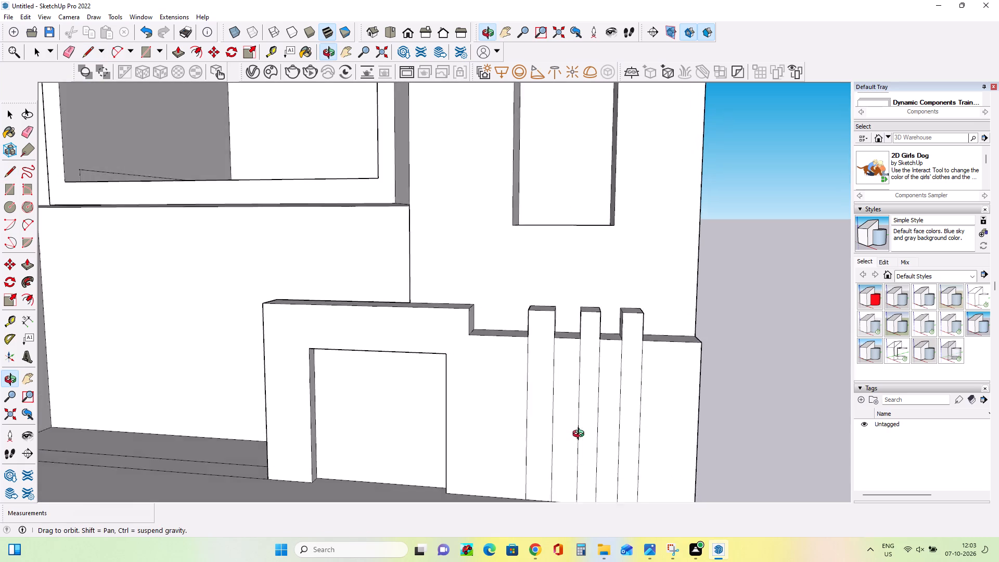
{"action": "middle_click_drag", "start_coordinate": [581, 435], "coordinate": [563, 437]}
{"action": "middle_click_drag", "start_coordinate": [556, 364], "coordinate": [548, 378]}
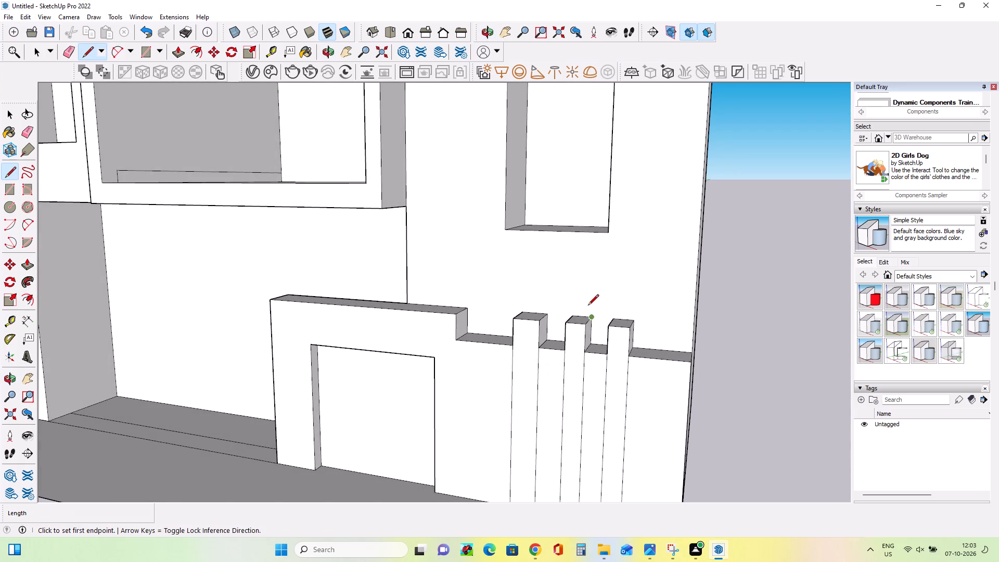
{"action": "scroll", "coordinate": [590, 310], "scroll_direction": "down", "scroll_amount": 5}
{"action": "middle_click_drag", "start_coordinate": [563, 381], "coordinate": [643, 385]}
{"action": "scroll", "coordinate": [604, 317], "scroll_direction": "up", "scroll_amount": 4}
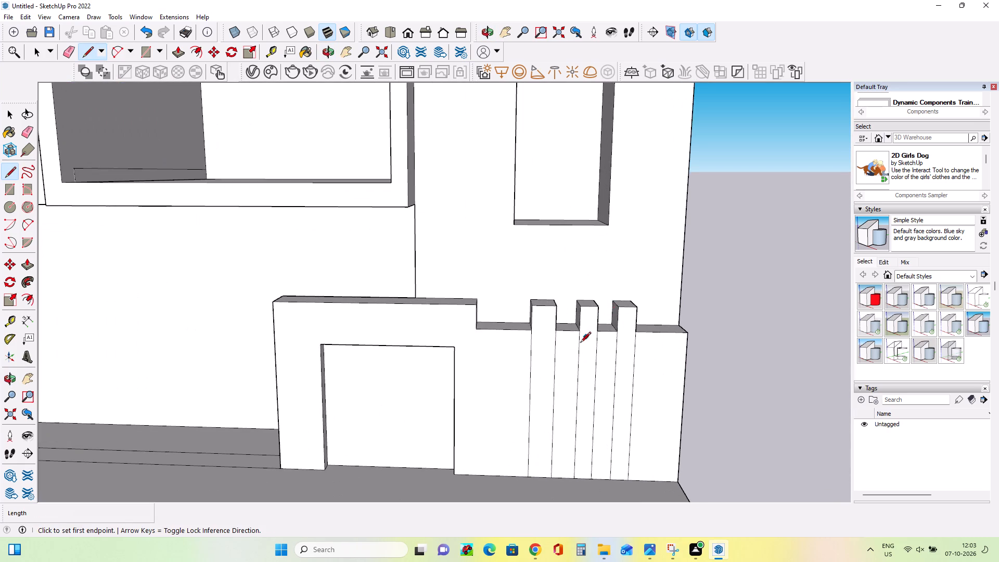
{"action": "middle_click_drag", "start_coordinate": [580, 343], "coordinate": [626, 361]}
{"action": "scroll", "coordinate": [619, 341], "scroll_direction": "up", "scroll_amount": 3}
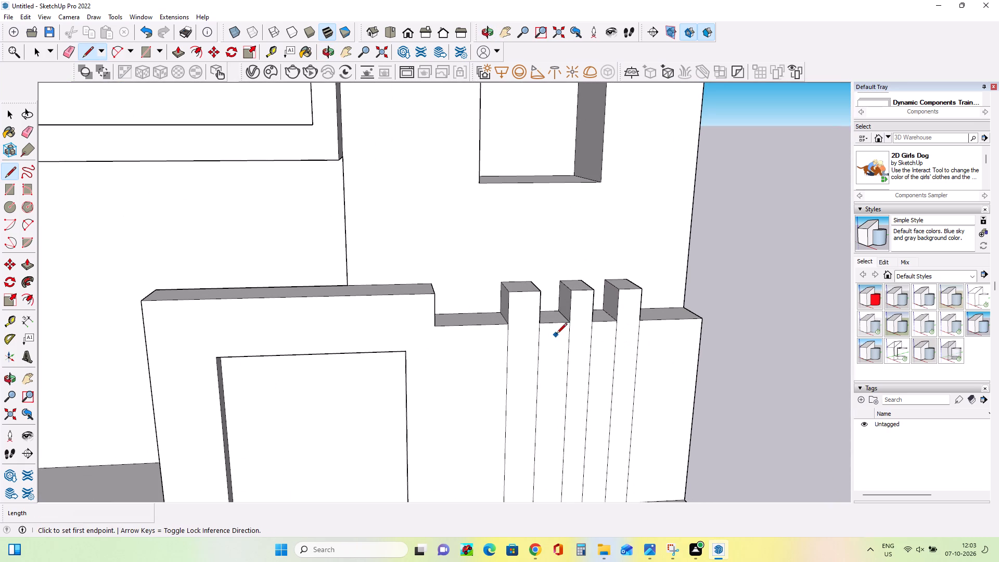
{"action": "scroll", "coordinate": [522, 323], "scroll_direction": "down", "scroll_amount": 5}
{"action": "scroll", "coordinate": [600, 360], "scroll_direction": "down", "scroll_amount": 6}
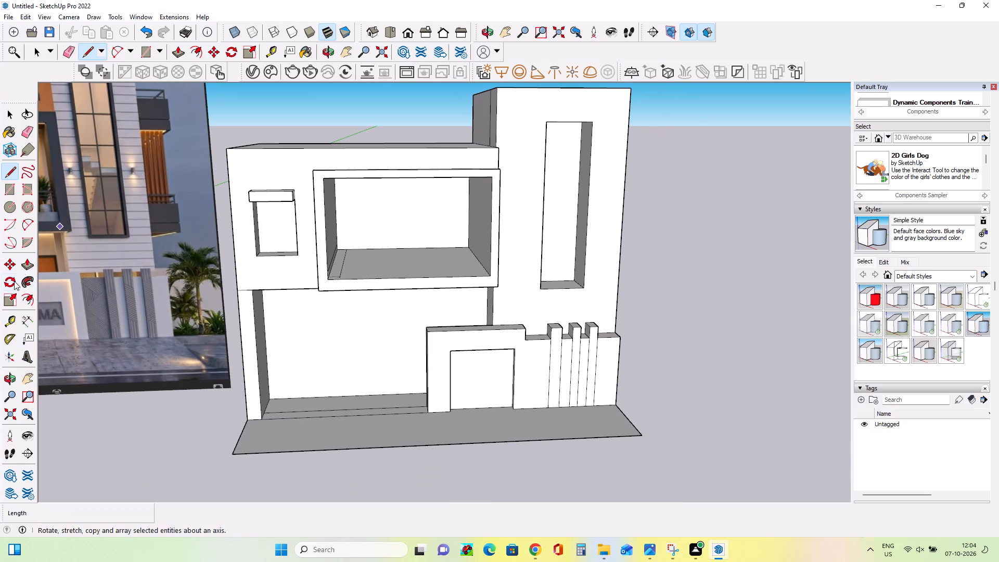
{"action": "left_click", "coordinate": [29, 268]}
{"action": "left_click", "coordinate": [554, 373]}
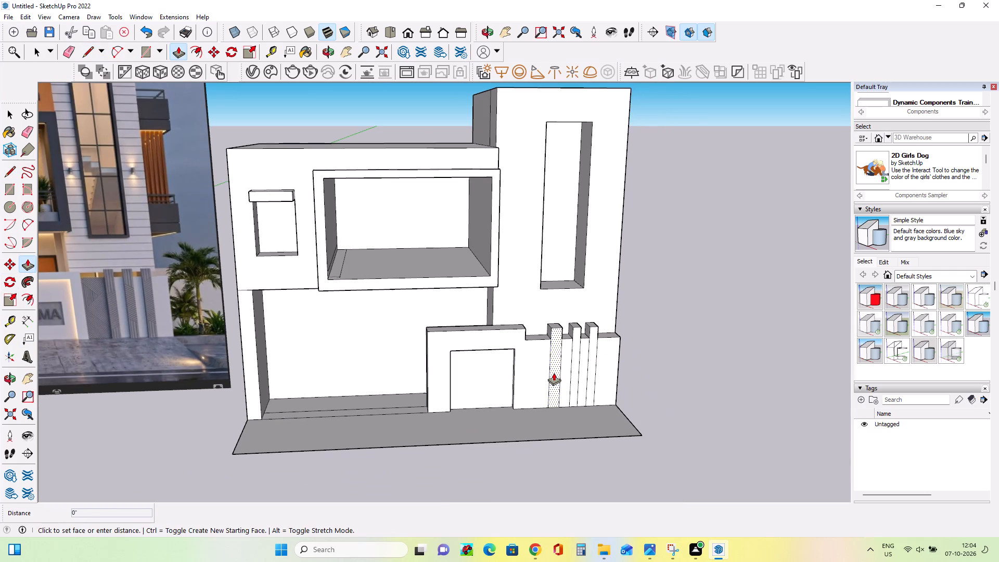
{"action": "left_click", "coordinate": [554, 375]}
{"action": "left_click", "coordinate": [577, 375]}
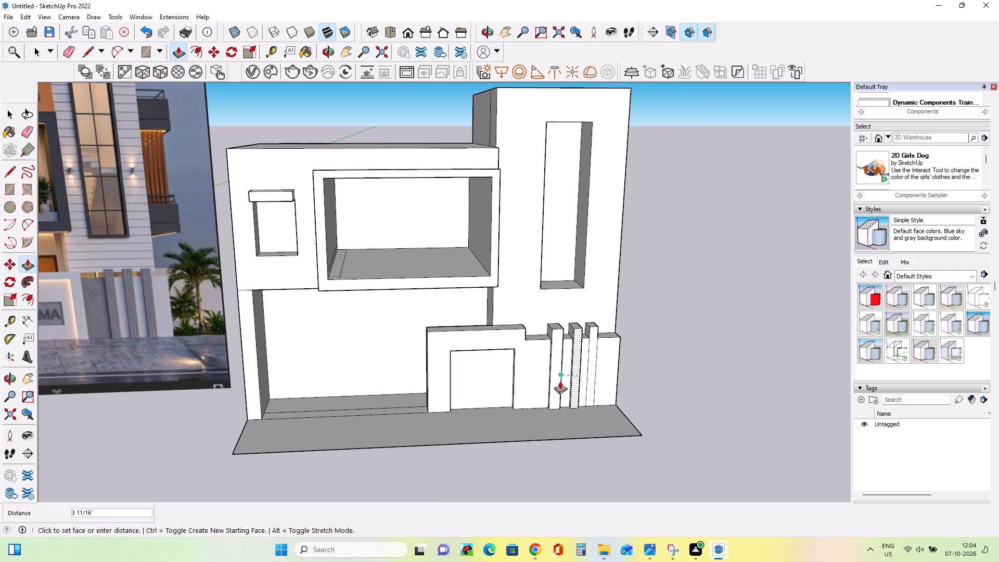
{"action": "left_click", "coordinate": [560, 381]}
{"action": "scroll", "coordinate": [590, 373], "scroll_direction": "up", "scroll_amount": 5}
{"action": "left_click", "coordinate": [590, 373]}
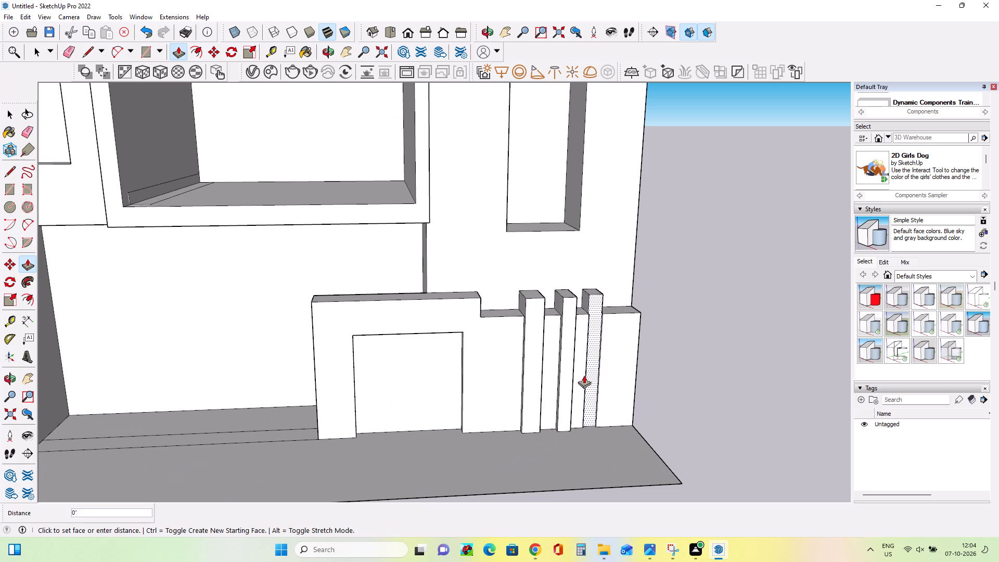
{"action": "left_click", "coordinate": [570, 382]}
Narrow the post nearest the name panel by 7/8", pushing in both the lower and upper side faces toward the panel.
{"action": "middle_click_drag", "start_coordinate": [611, 376], "coordinate": [551, 417]}
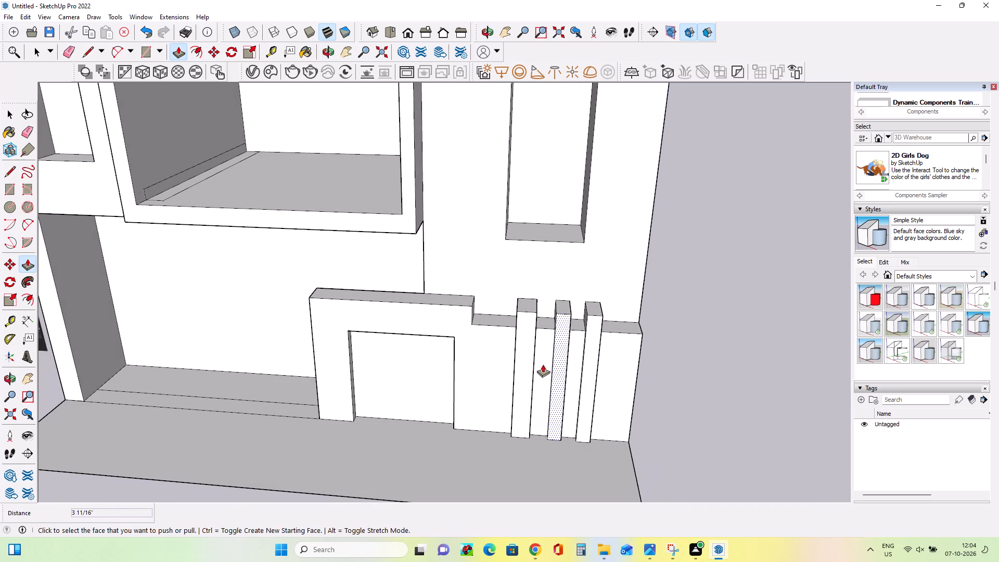
{"action": "middle_click_drag", "start_coordinate": [505, 361], "coordinate": [666, 352]}
{"action": "scroll", "coordinate": [518, 352], "scroll_direction": "up", "scroll_amount": 3}
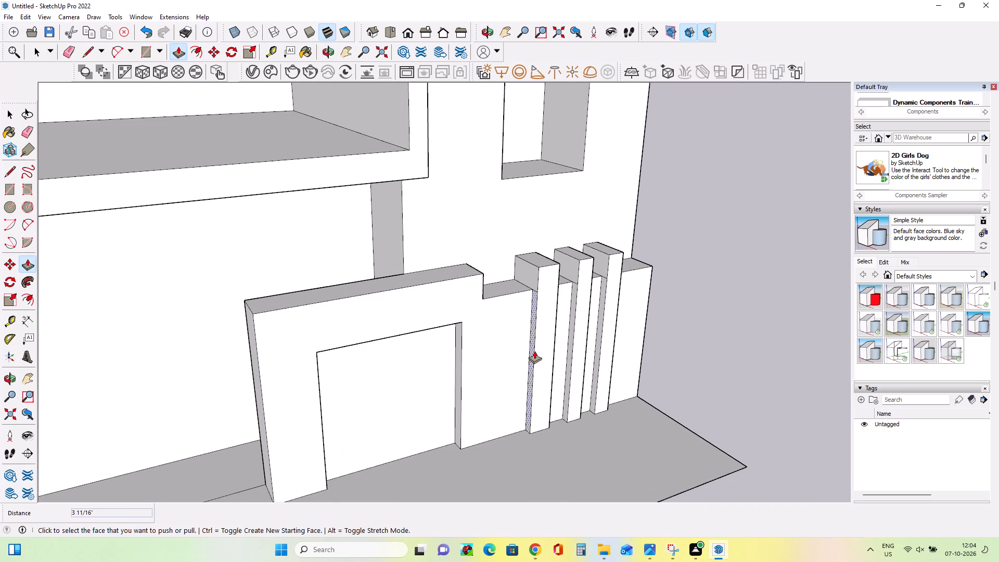
{"action": "left_click", "coordinate": [531, 356]}
{"action": "left_click", "coordinate": [533, 355]}
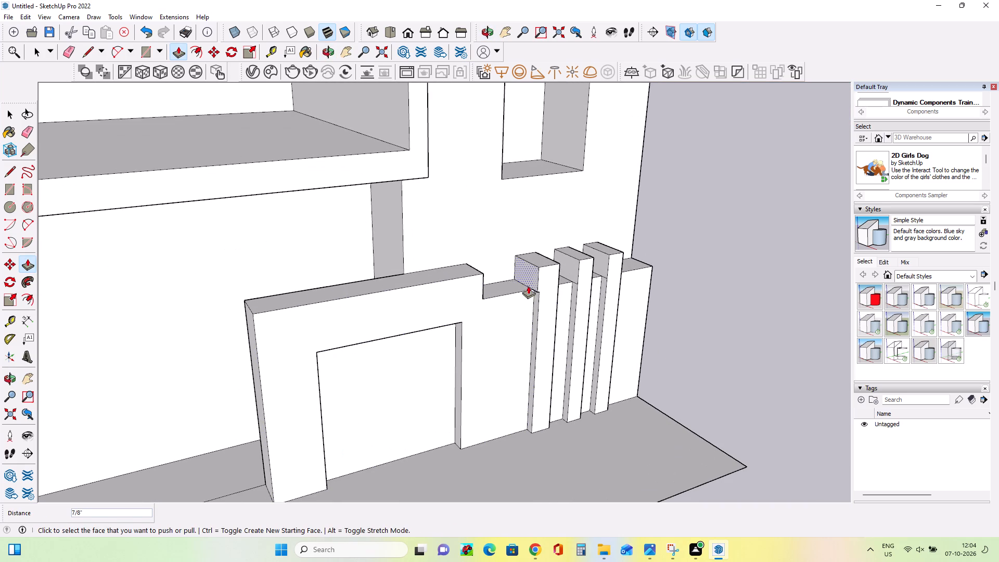
{"action": "left_click", "coordinate": [531, 280]}
{"action": "left_click", "coordinate": [537, 294]}
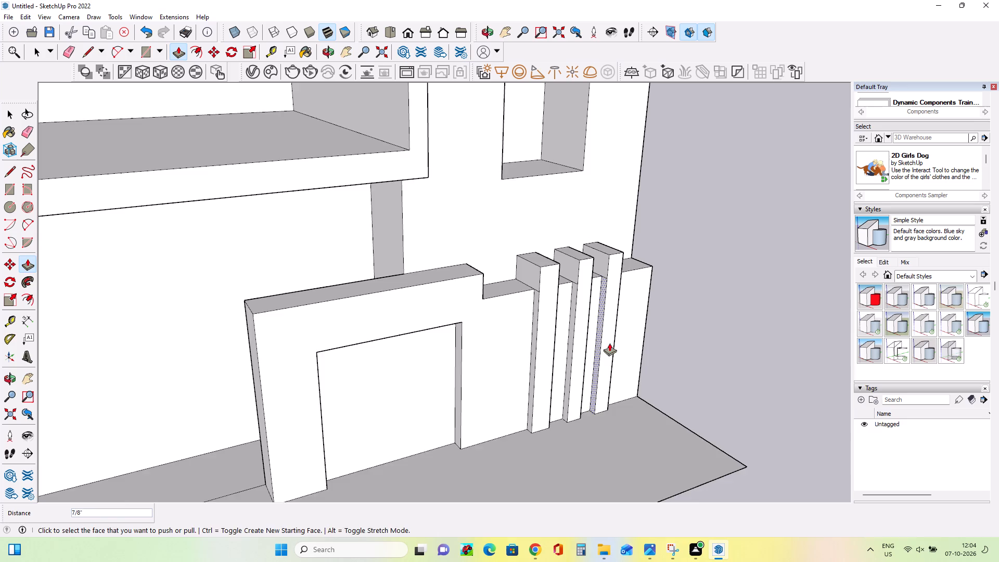
Draw a vertical line about 5' 9 9/16" long on the wall's front face, from the step beside the name panel to the ground.
{"action": "middle_click_drag", "start_coordinate": [577, 336], "coordinate": [302, 342]}
{"action": "scroll", "coordinate": [300, 342], "scroll_direction": "up", "scroll_amount": 1}
{"action": "middle_click_drag", "start_coordinate": [470, 367], "coordinate": [582, 348]}
{"action": "scroll", "coordinate": [582, 347], "scroll_direction": "down", "scroll_amount": 7}
{"action": "middle_click_drag", "start_coordinate": [602, 392], "coordinate": [618, 390]}
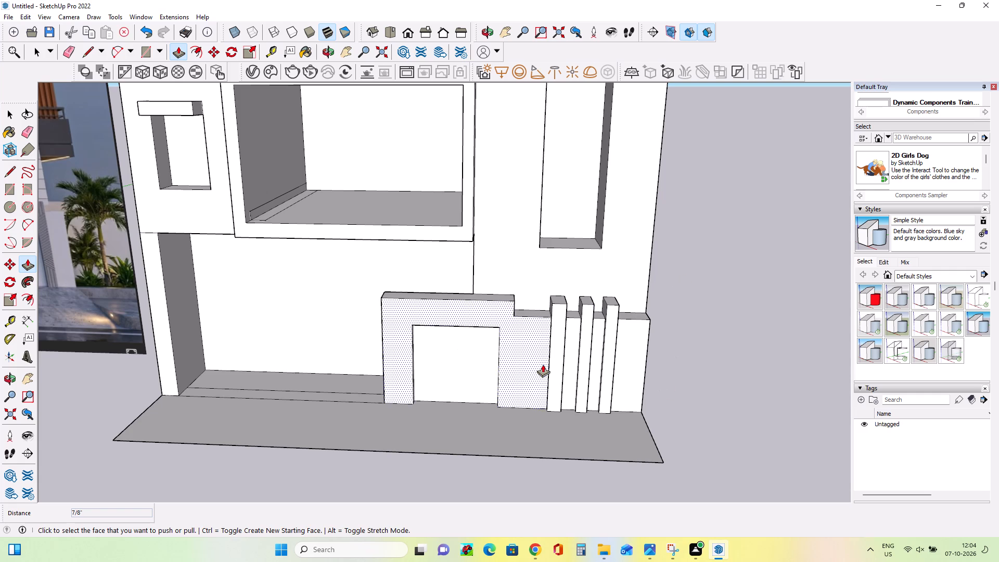
{"action": "scroll", "coordinate": [546, 364], "scroll_direction": "down", "scroll_amount": 6}
{"action": "scroll", "coordinate": [546, 346], "scroll_direction": "up", "scroll_amount": 3}
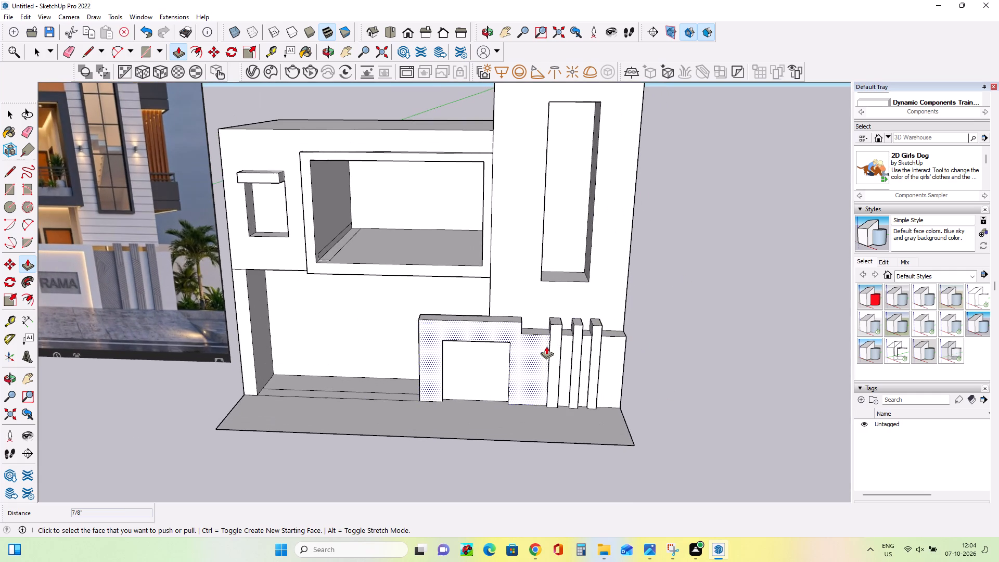
{"action": "scroll", "coordinate": [541, 339], "scroll_direction": "up", "scroll_amount": 3}
{"action": "middle_click_drag", "start_coordinate": [538, 368], "coordinate": [658, 337]}
{"action": "middle_click_drag", "start_coordinate": [583, 377], "coordinate": [492, 381]}
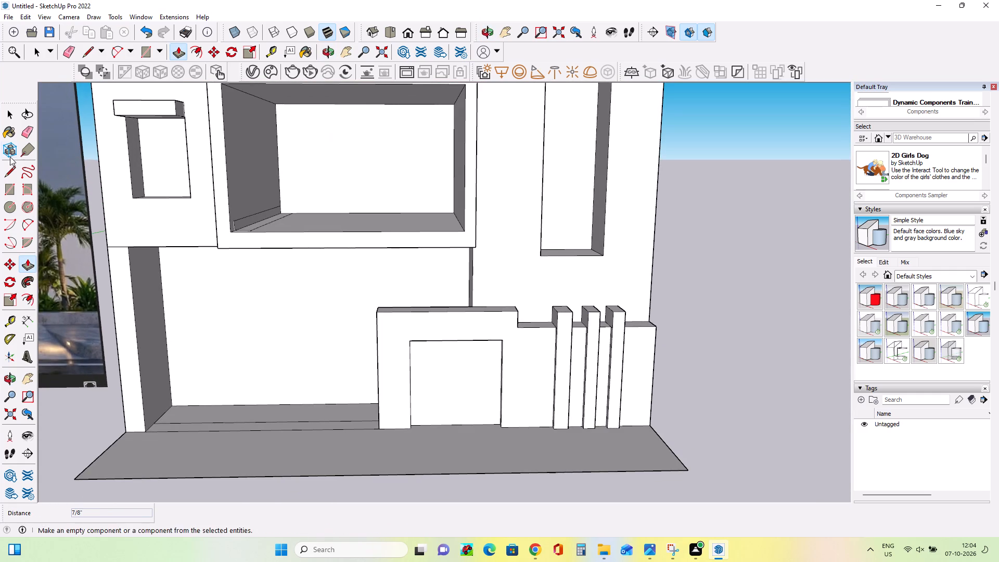
{"action": "left_click", "coordinate": [9, 174]}
{"action": "left_click", "coordinate": [519, 330]}
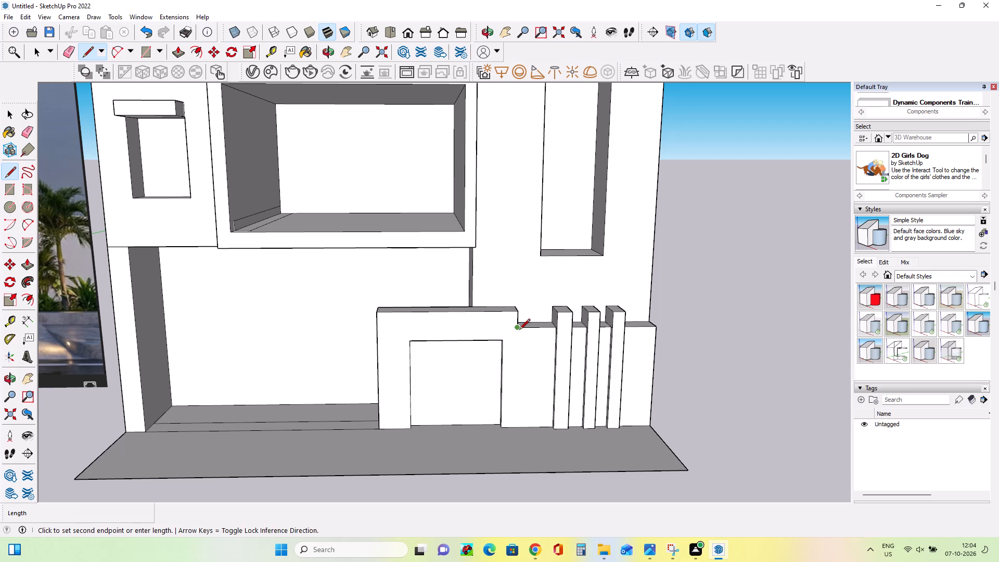
{"action": "left_click", "coordinate": [519, 428]}
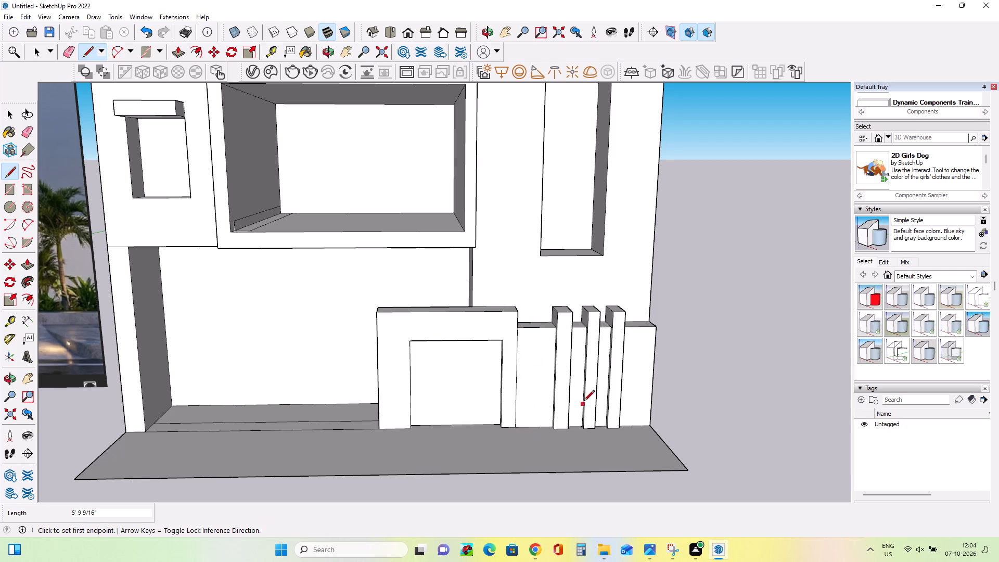
Widen the name-panel recess by 5 9/16" with Push/Pull, moving its side face farthest from the posts outward.
{"action": "middle_click_drag", "start_coordinate": [584, 402], "coordinate": [598, 455]}
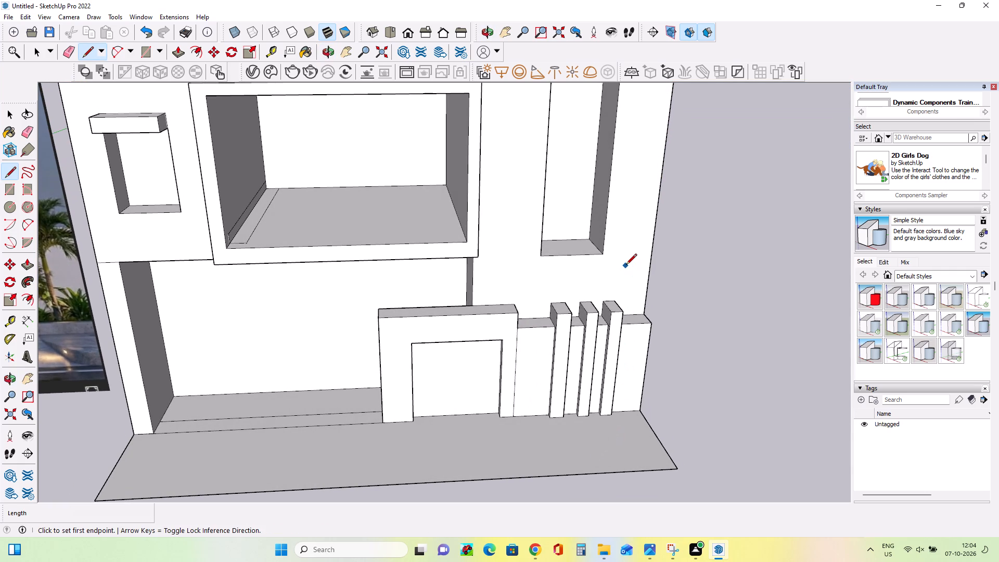
{"action": "scroll", "coordinate": [726, 314], "scroll_direction": "down", "scroll_amount": 3}
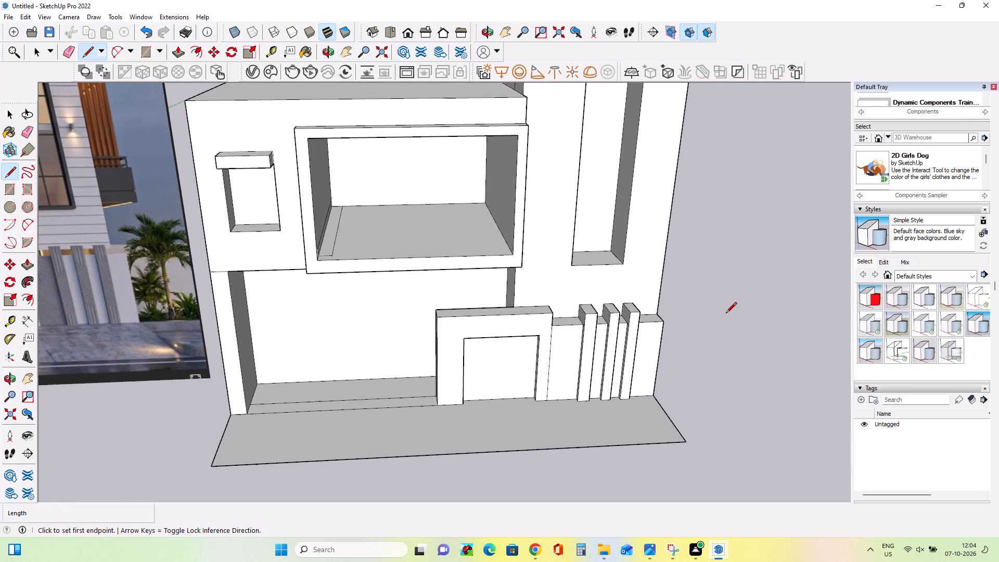
{"action": "scroll", "coordinate": [726, 314], "scroll_direction": "down", "scroll_amount": 2}
{"action": "middle_click_drag", "start_coordinate": [734, 351], "coordinate": [679, 298]}
{"action": "middle_click_drag", "start_coordinate": [506, 381], "coordinate": [411, 386]}
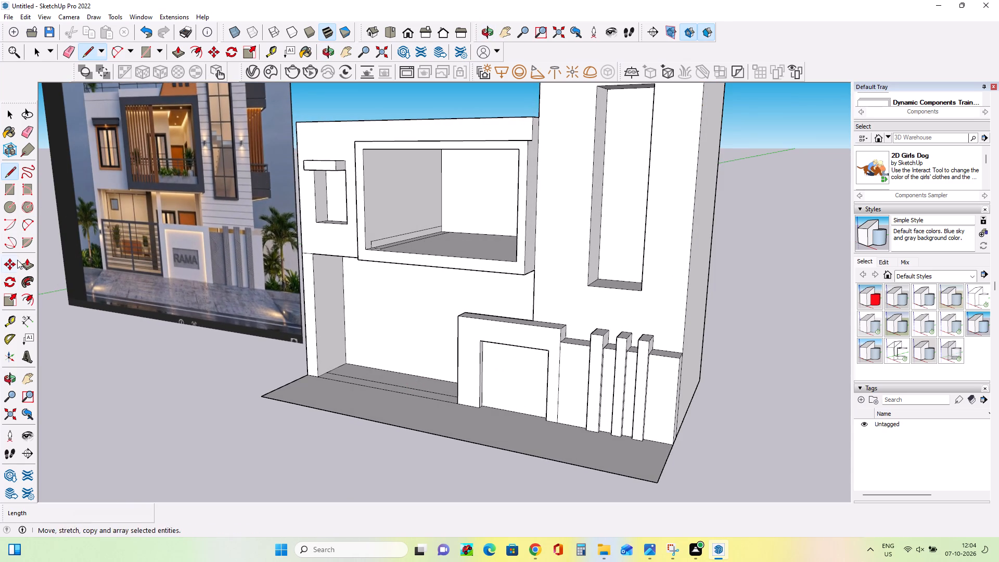
{"action": "left_click", "coordinate": [27, 262]}
{"action": "middle_click_drag", "start_coordinate": [498, 354], "coordinate": [402, 344]}
{"action": "scroll", "coordinate": [456, 384], "scroll_direction": "up", "scroll_amount": 5}
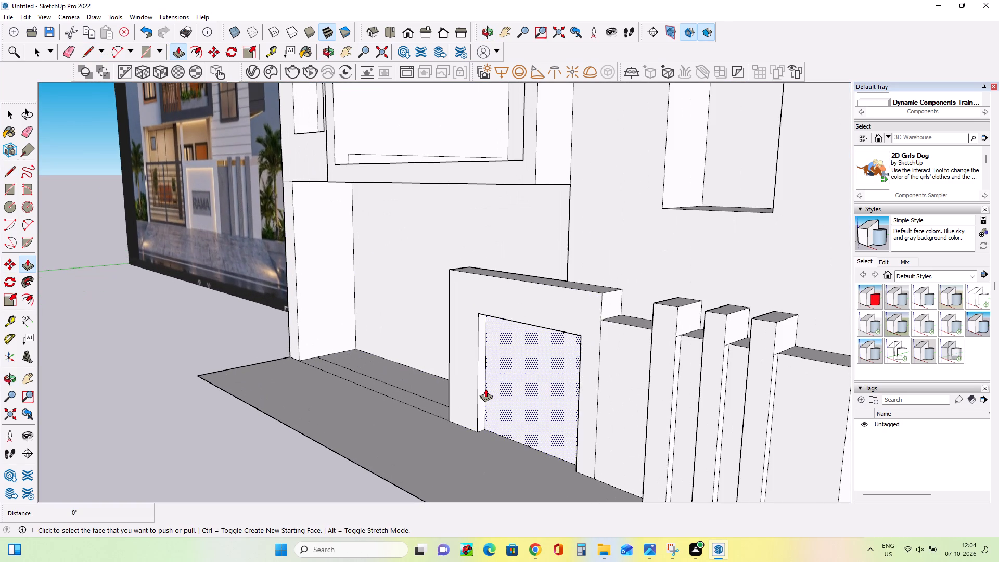
{"action": "left_click", "coordinate": [482, 392]}
{"action": "left_click", "coordinate": [475, 388]}
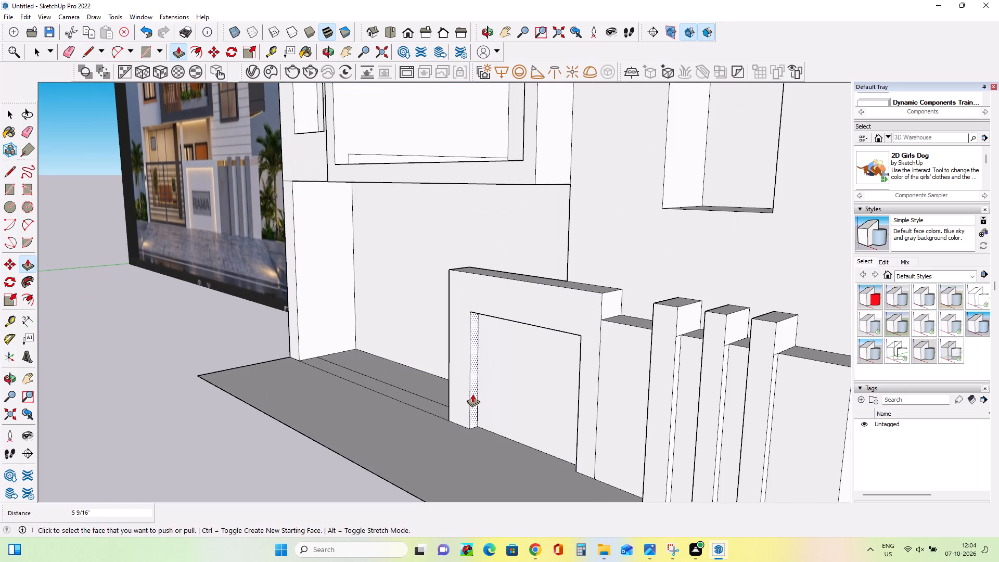
Raise the top face of the name-panel recess by 3 3/4" with Push/Pull.
{"action": "middle_click_drag", "start_coordinate": [482, 400], "coordinate": [628, 380]}
{"action": "scroll", "coordinate": [522, 374], "scroll_direction": "down", "scroll_amount": 5}
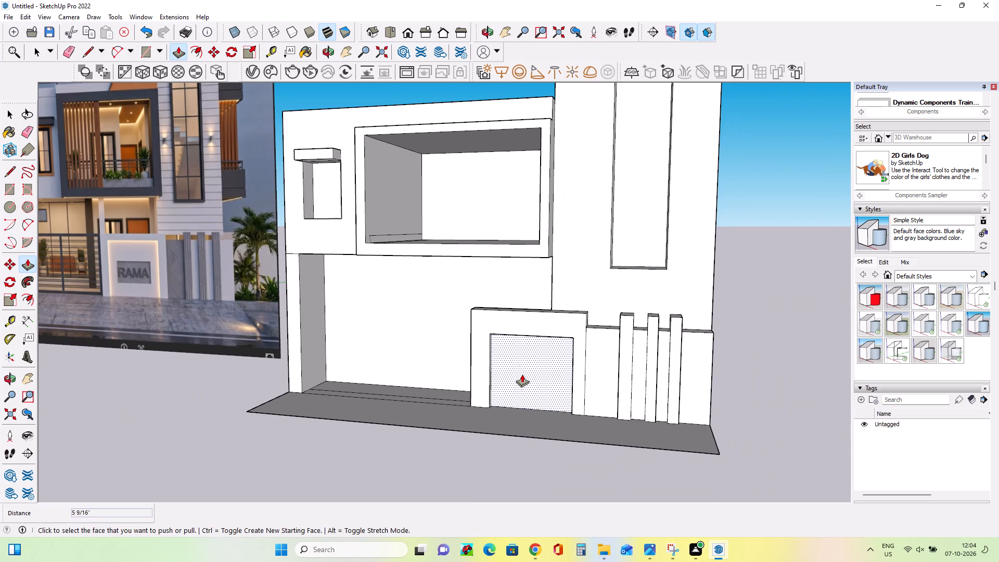
{"action": "middle_click_drag", "start_coordinate": [522, 374], "coordinate": [534, 375]}
{"action": "middle_click_drag", "start_coordinate": [541, 355], "coordinate": [590, 168]}
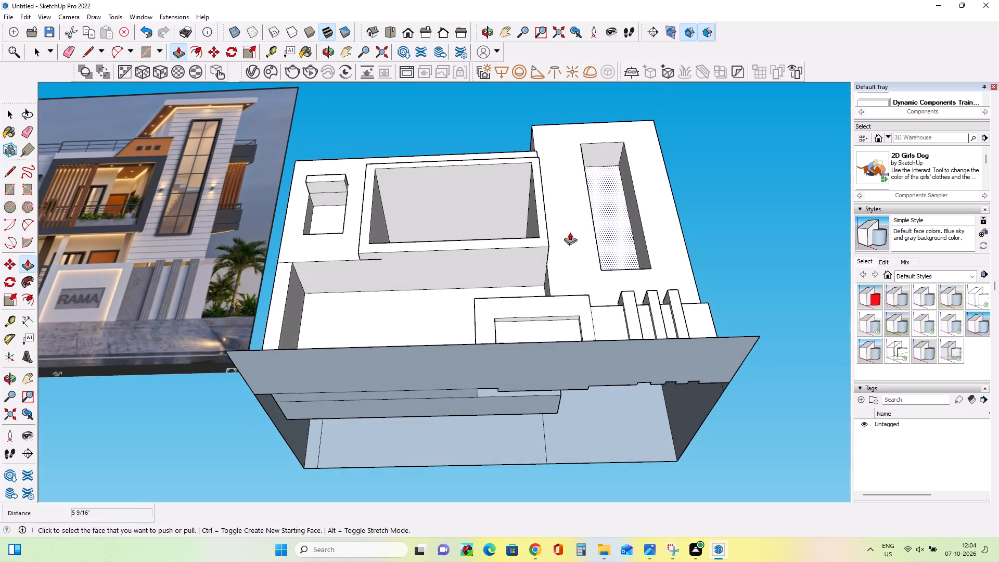
{"action": "scroll", "coordinate": [540, 319], "scroll_direction": "up", "scroll_amount": 3}
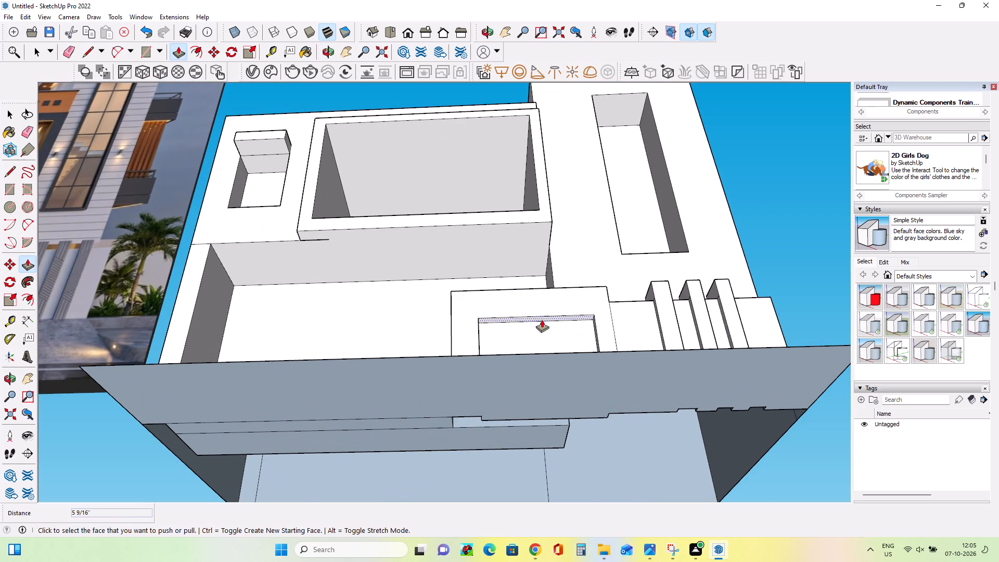
{"action": "left_click", "coordinate": [542, 320]}
{"action": "scroll", "coordinate": [542, 320], "scroll_direction": "up", "scroll_amount": 1}
{"action": "left_click", "coordinate": [544, 313]}
Draw a rectangle across the open underside of the house, from its rear corner to the diagonally opposite front corner of the ground slab.
{"action": "scroll", "coordinate": [474, 344], "scroll_direction": "down", "scroll_amount": 11}
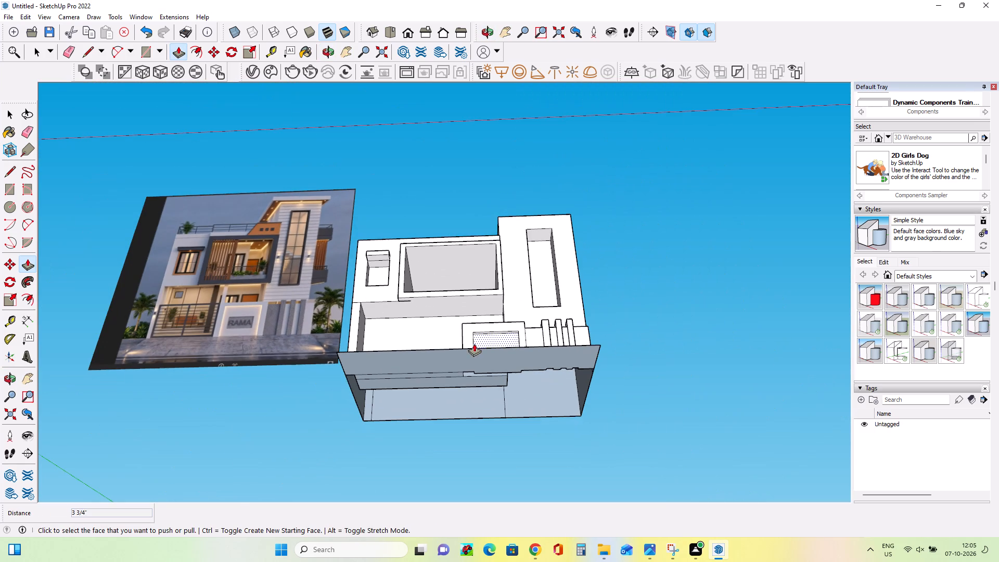
{"action": "left_click", "coordinate": [2, 190]}
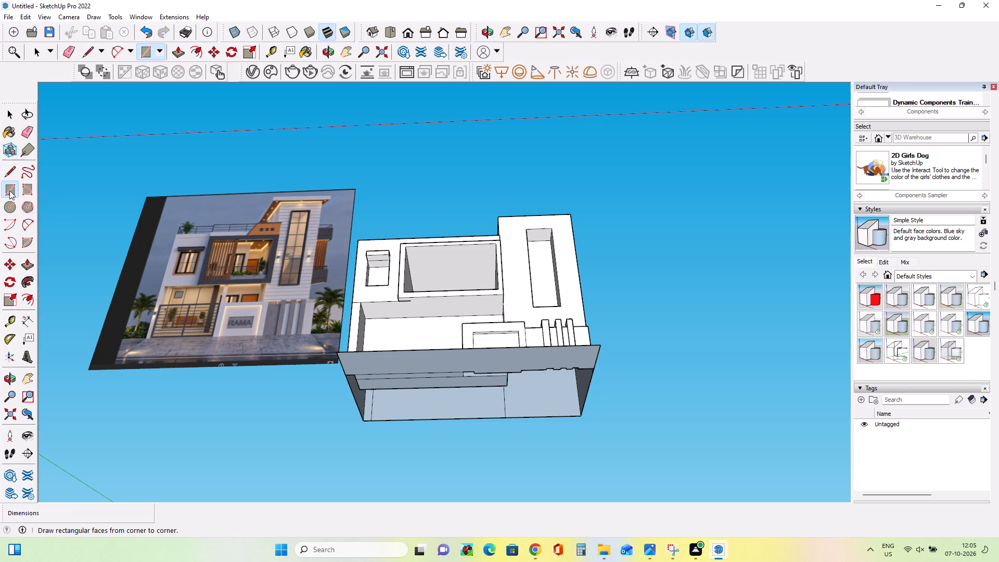
{"action": "left_click", "coordinate": [361, 423]}
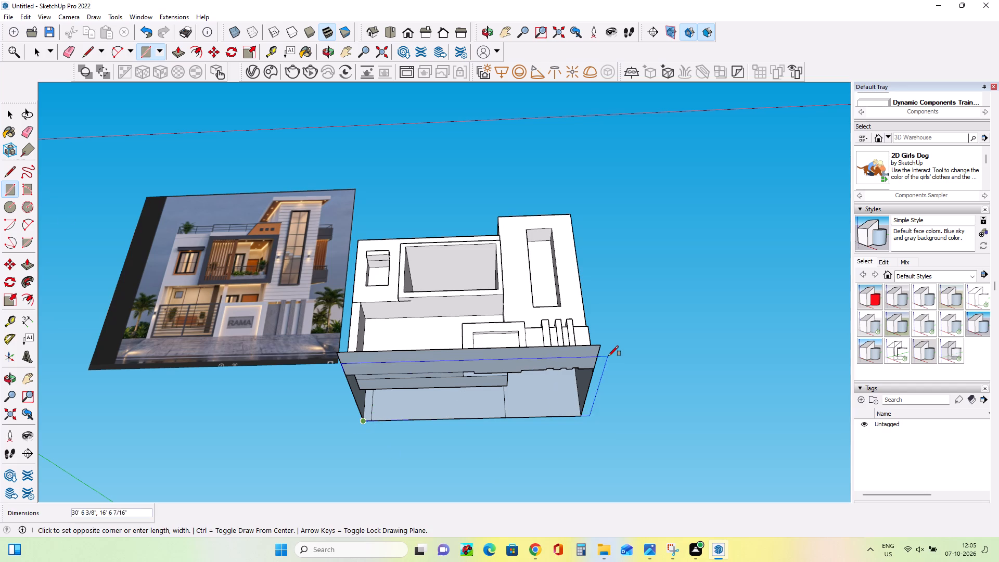
{"action": "left_click", "coordinate": [600, 348]}
{"action": "middle_click_drag", "start_coordinate": [596, 353], "coordinate": [618, 486]}
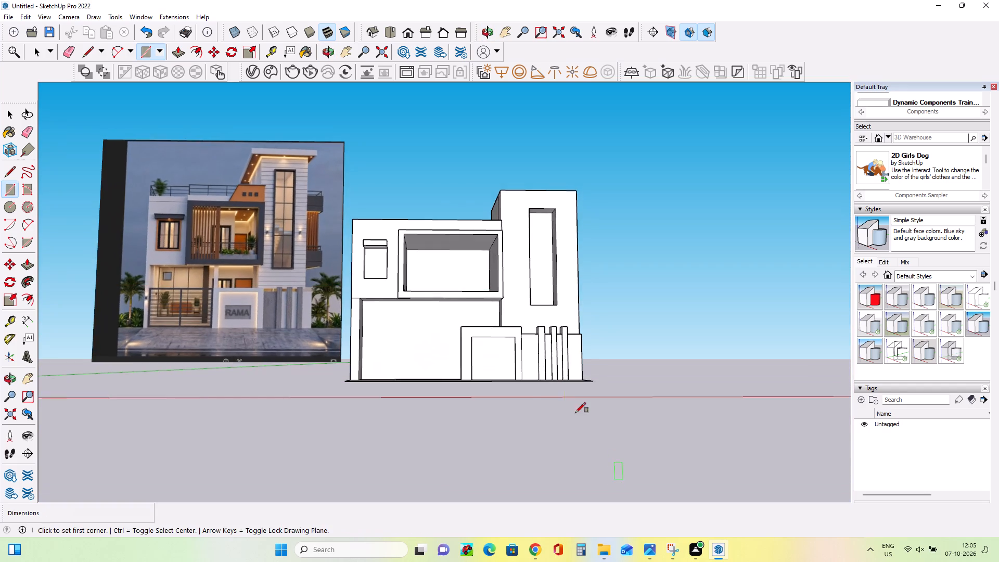
Examine the house massing, balcony opening, window recesses and boundary wall from several angles against the elevation image.
{"action": "middle_click_drag", "start_coordinate": [532, 385], "coordinate": [531, 454]}
{"action": "middle_click", "coordinate": [531, 458]}
{"action": "middle_click_drag", "start_coordinate": [531, 465], "coordinate": [530, 470]}
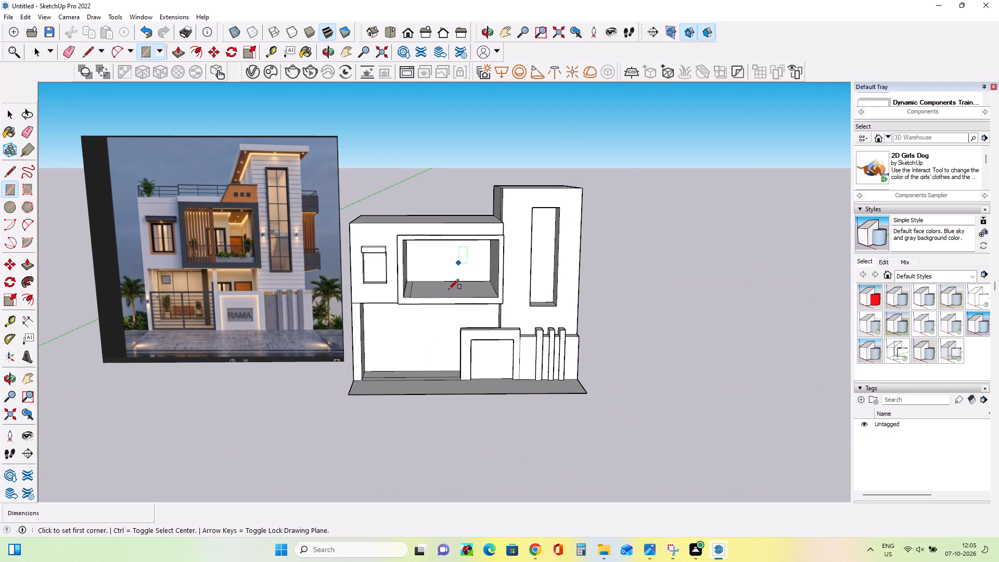
{"action": "scroll", "coordinate": [412, 280], "scroll_direction": "up", "scroll_amount": 5}
{"action": "middle_click_drag", "start_coordinate": [428, 300], "coordinate": [431, 325]}
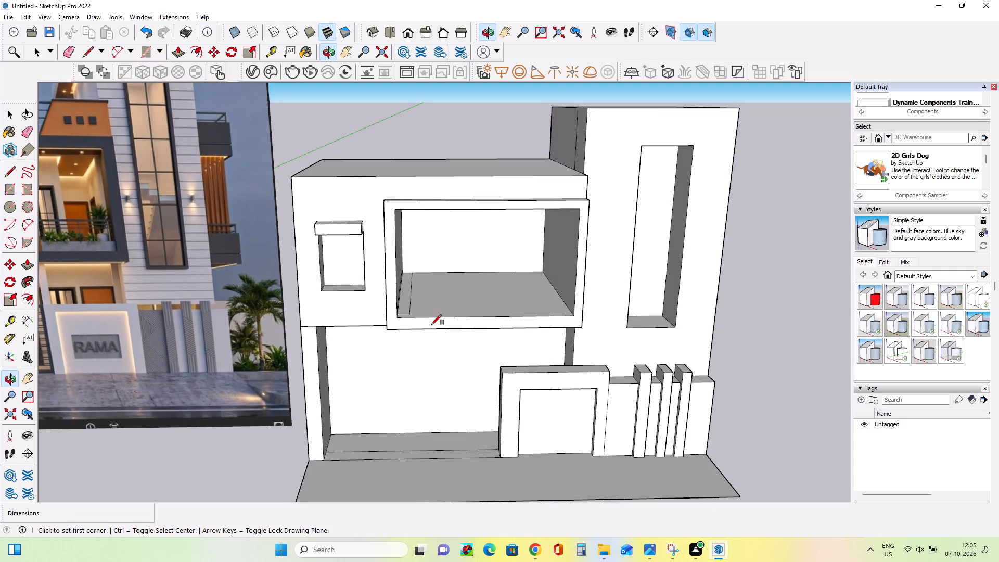
{"action": "scroll", "coordinate": [521, 337], "scroll_direction": "down", "scroll_amount": 4}
{"action": "middle_click_drag", "start_coordinate": [522, 340], "coordinate": [523, 372]}
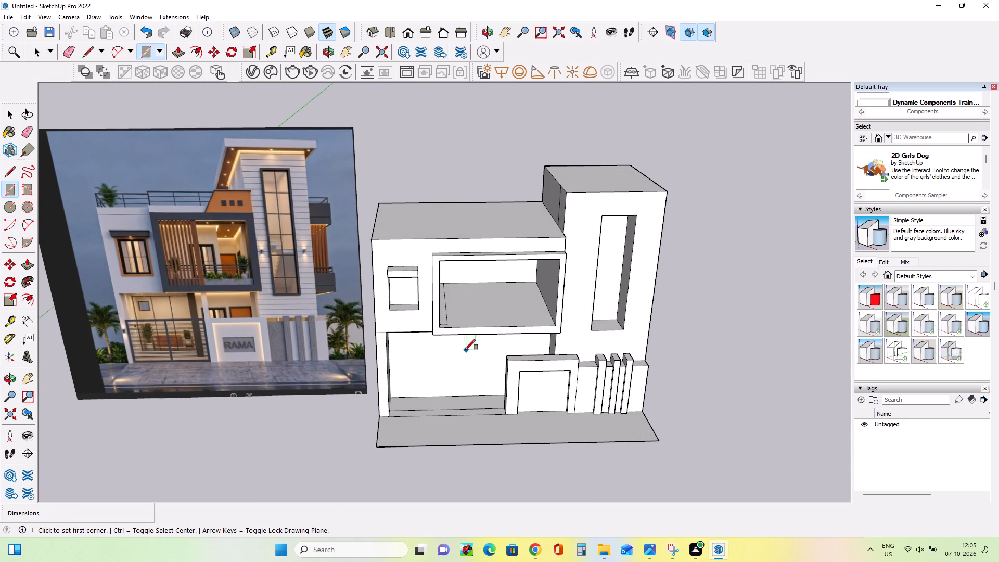
{"action": "middle_click_drag", "start_coordinate": [462, 351], "coordinate": [423, 339]}
{"action": "scroll", "coordinate": [453, 303], "scroll_direction": "up", "scroll_amount": 3}
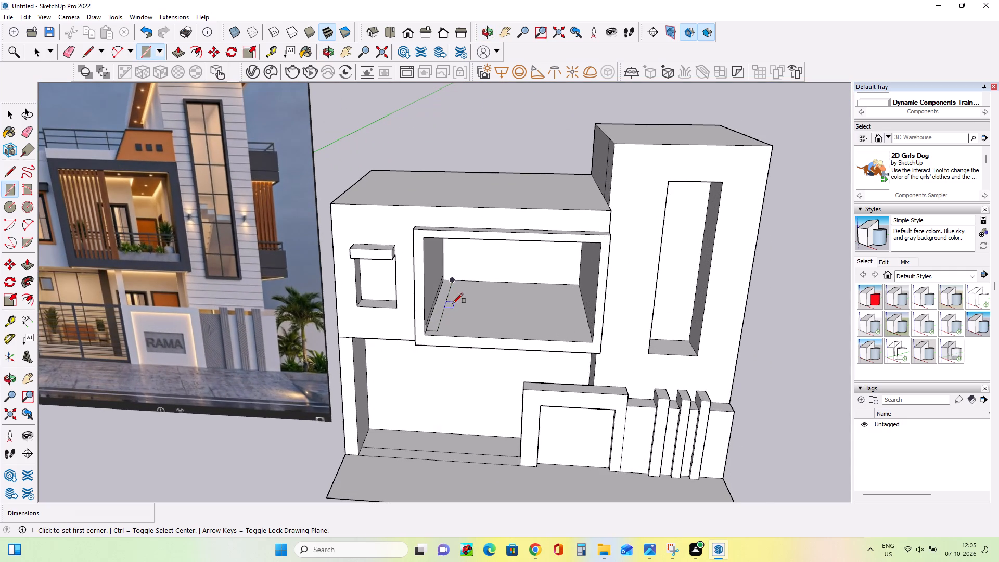
{"action": "scroll", "coordinate": [361, 315], "scroll_direction": "down", "scroll_amount": 3}
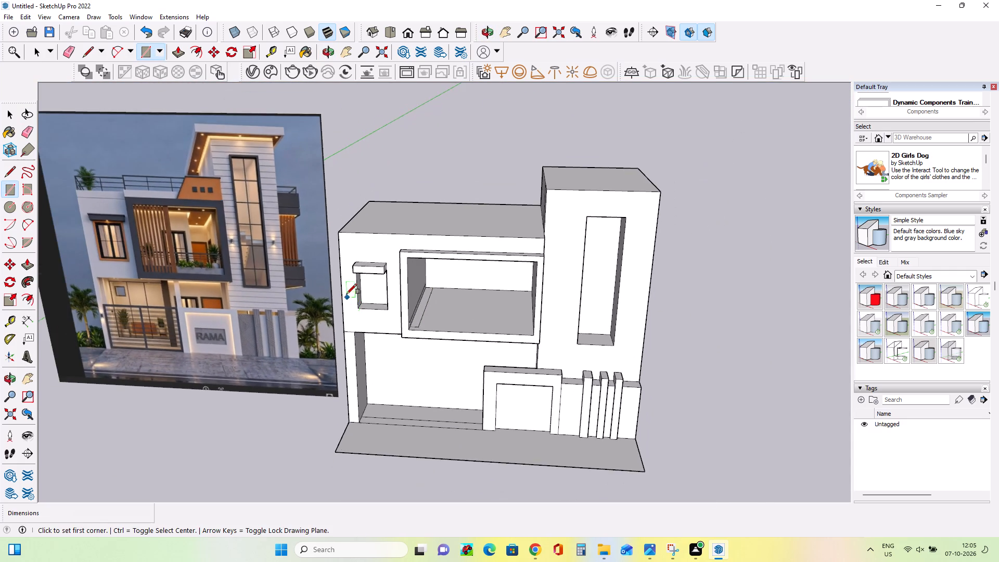
{"action": "scroll", "coordinate": [347, 294], "scroll_direction": "down", "scroll_amount": 2}
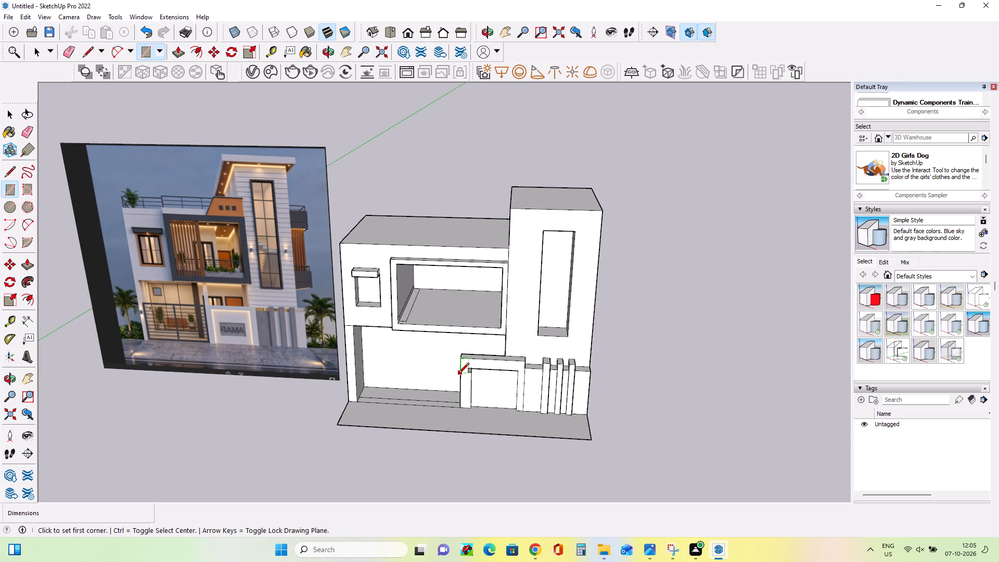
{"action": "middle_click_drag", "start_coordinate": [511, 400], "coordinate": [524, 354]}
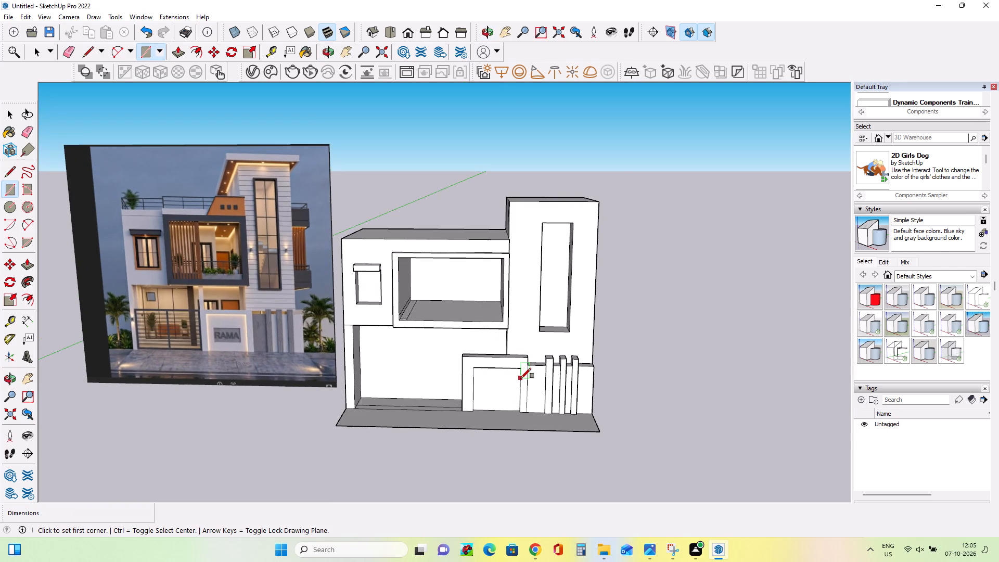
{"action": "scroll", "coordinate": [521, 378], "scroll_direction": "up", "scroll_amount": 4}
{"action": "scroll", "coordinate": [507, 388], "scroll_direction": "down", "scroll_amount": 2}
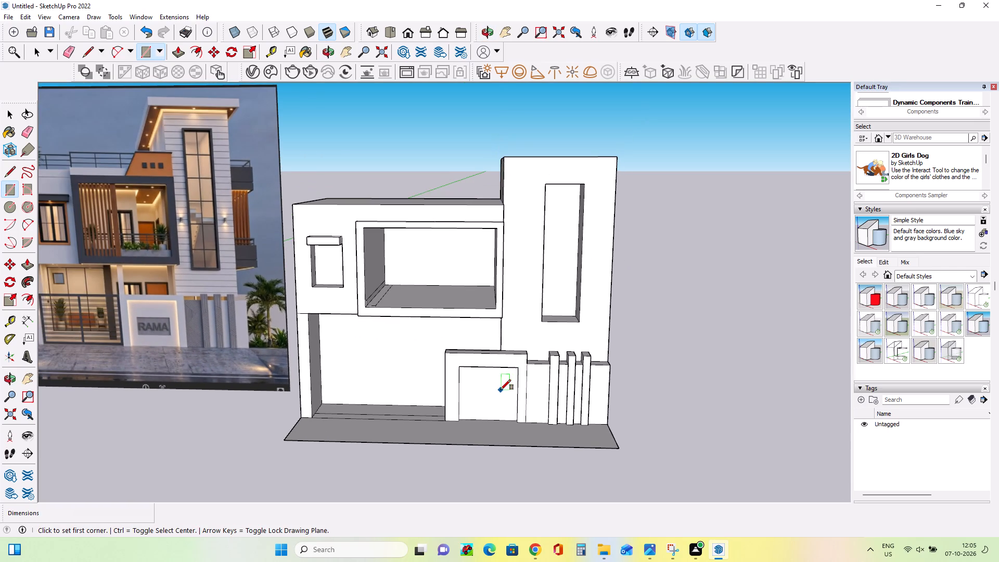
{"action": "middle_click_drag", "start_coordinate": [483, 393], "coordinate": [498, 396]}
{"action": "scroll", "coordinate": [498, 386], "scroll_direction": "down", "scroll_amount": 3}
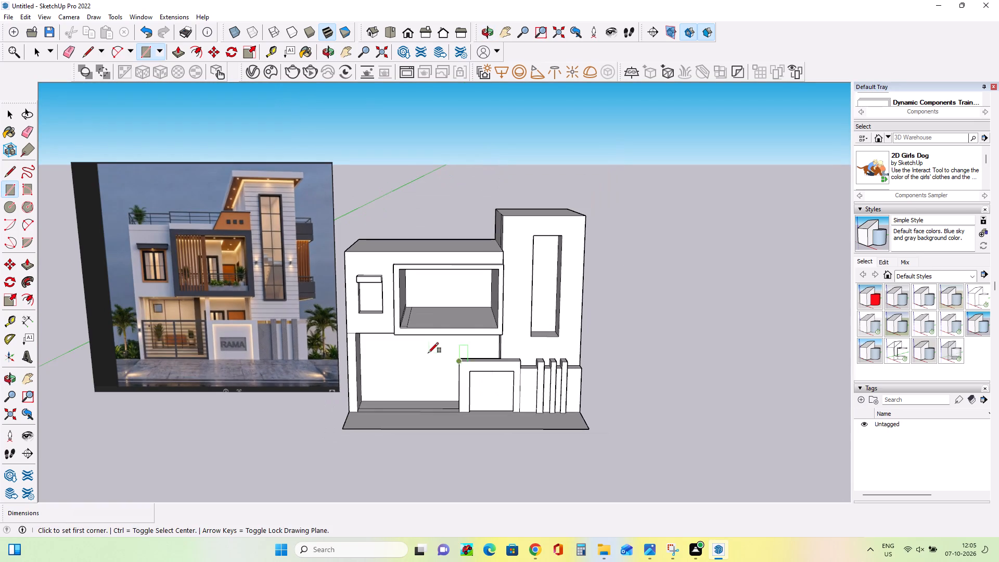
{"action": "middle_click", "coordinate": [428, 353]}
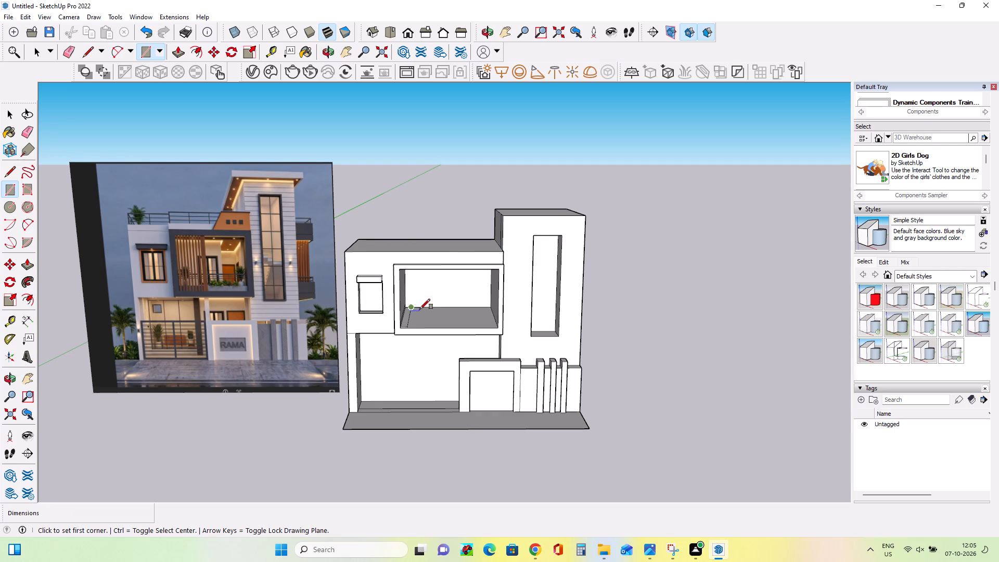
{"action": "middle_click_drag", "start_coordinate": [455, 269], "coordinate": [466, 271]}
{"action": "middle_click_drag", "start_coordinate": [464, 246], "coordinate": [468, 288]}
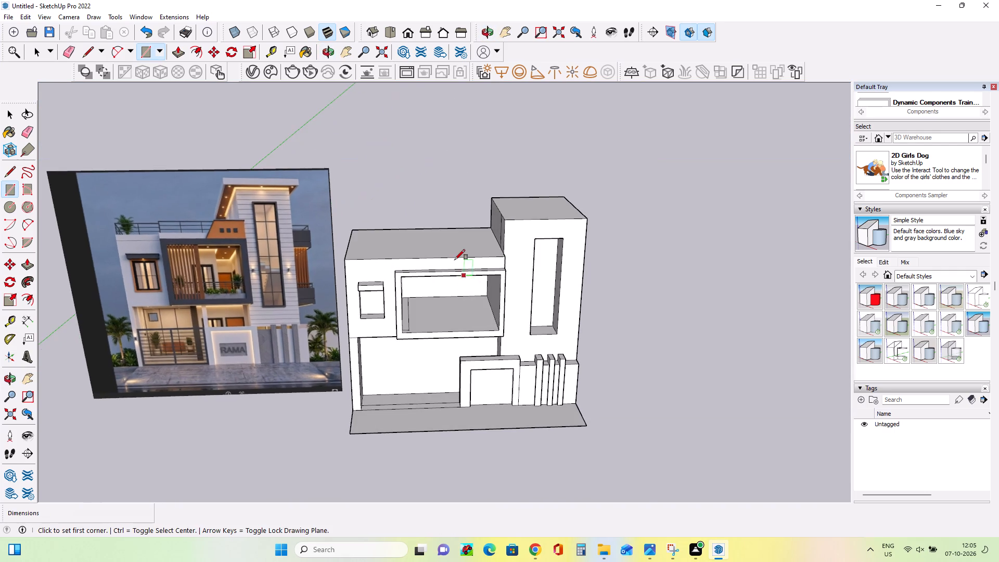
Raise the top face of the projecting balcony frame slightly with Push/Pull.
{"action": "scroll", "coordinate": [454, 258], "scroll_direction": "up", "scroll_amount": 4}
{"action": "left_click", "coordinate": [22, 267]}
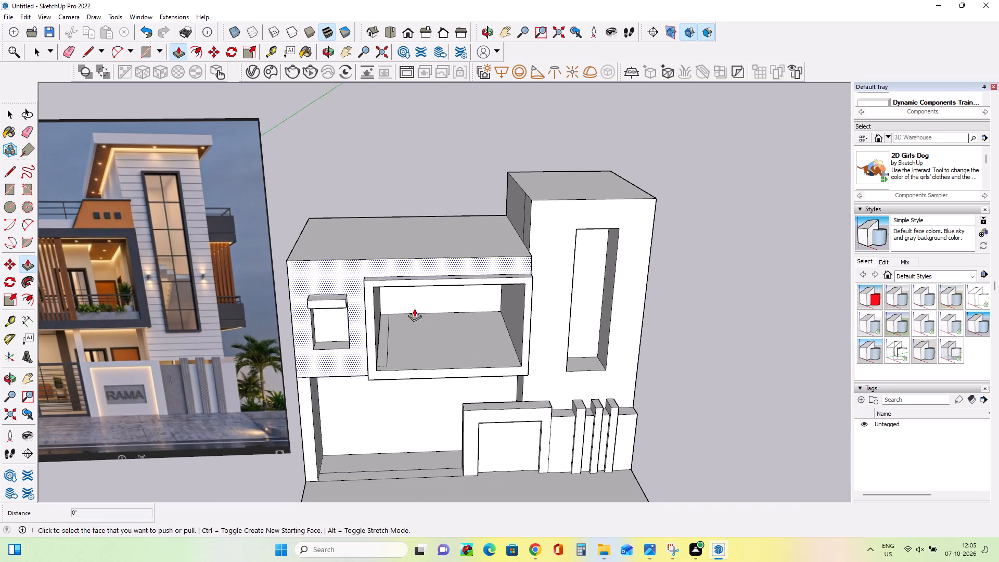
{"action": "middle_click_drag", "start_coordinate": [460, 280], "coordinate": [468, 330]}
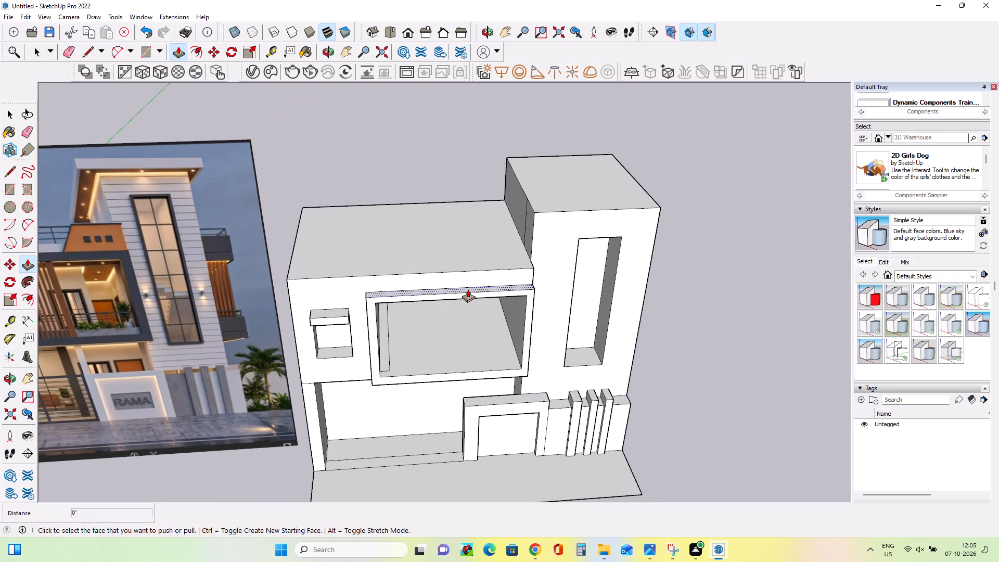
{"action": "left_click", "coordinate": [468, 289]}
{"action": "left_click", "coordinate": [468, 287]}
Raise the roof face of the lower block beside the tower by 4 15/16" with Push/Pull.
{"action": "middle_click_drag", "start_coordinate": [494, 344], "coordinate": [493, 286]}
{"action": "left_click", "coordinate": [484, 237]}
{"action": "left_click", "coordinate": [484, 233]}
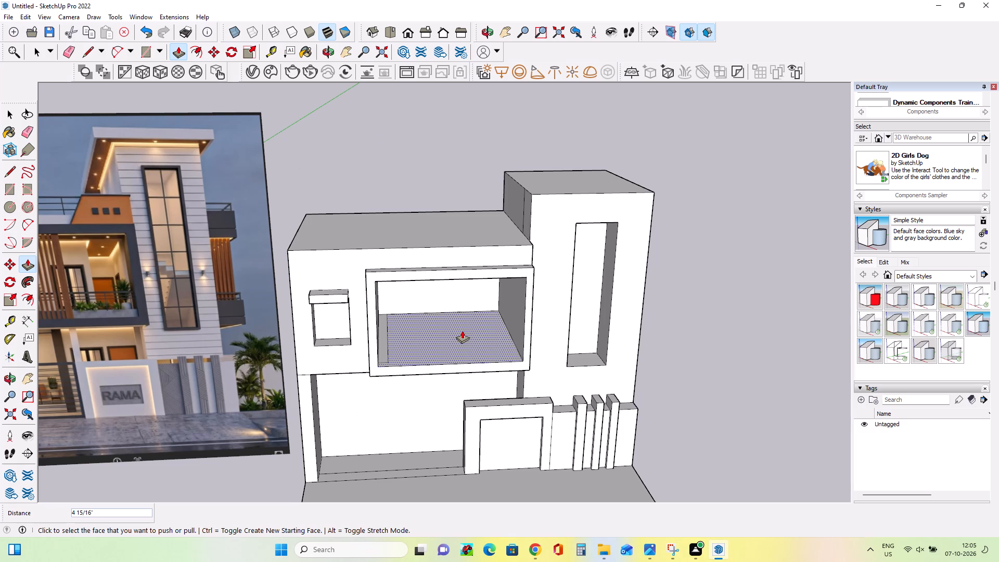
Raise the top face of the tower by 4 1/2" with Push/Pull.
{"action": "middle_click_drag", "start_coordinate": [354, 340], "coordinate": [363, 326]}
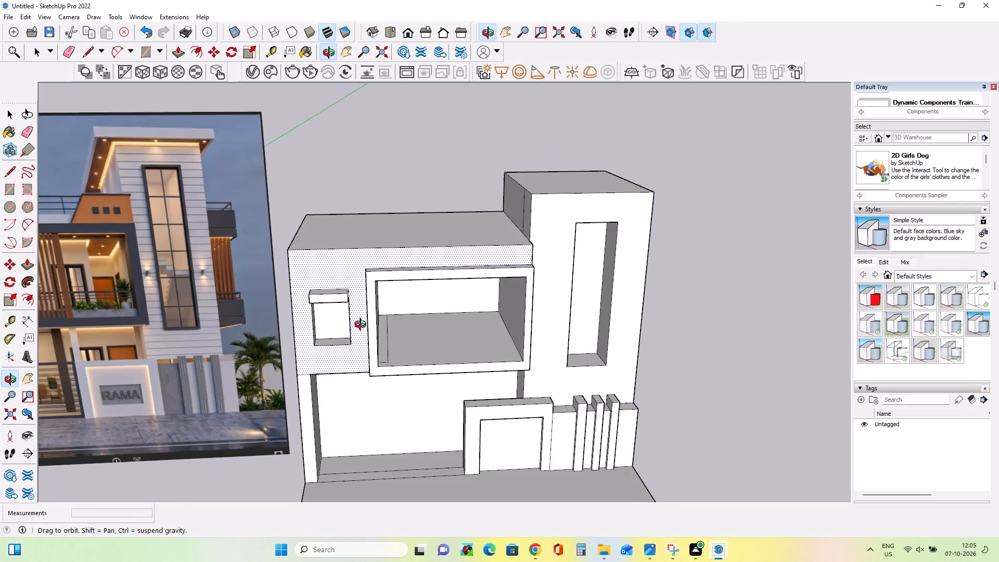
{"action": "middle_click_drag", "start_coordinate": [363, 326], "coordinate": [369, 316]}
{"action": "scroll", "coordinate": [406, 314], "scroll_direction": "down", "scroll_amount": 4}
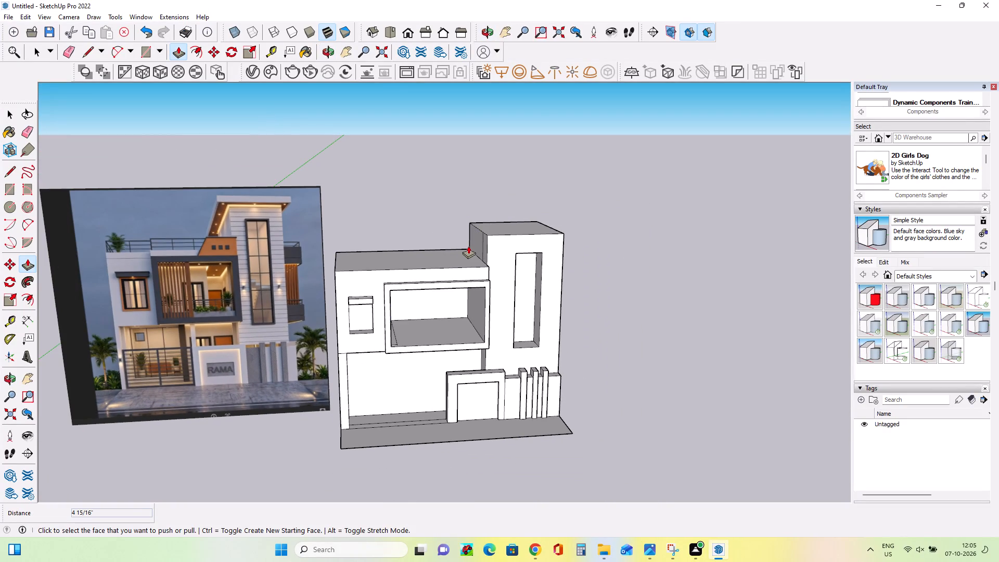
{"action": "middle_click_drag", "start_coordinate": [513, 222], "coordinate": [427, 224]}
{"action": "scroll", "coordinate": [428, 224], "scroll_direction": "up", "scroll_amount": 1}
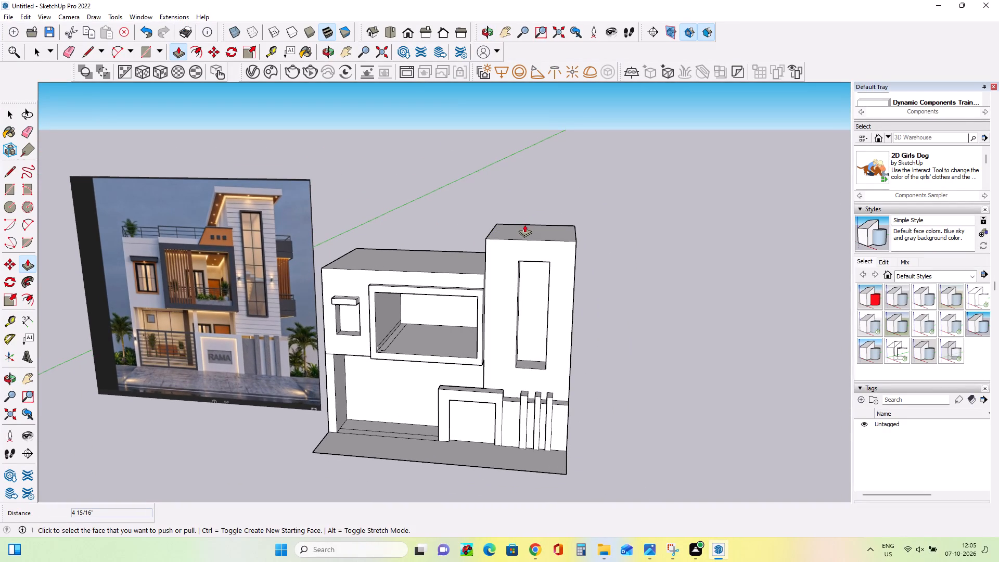
{"action": "left_click", "coordinate": [524, 224]}
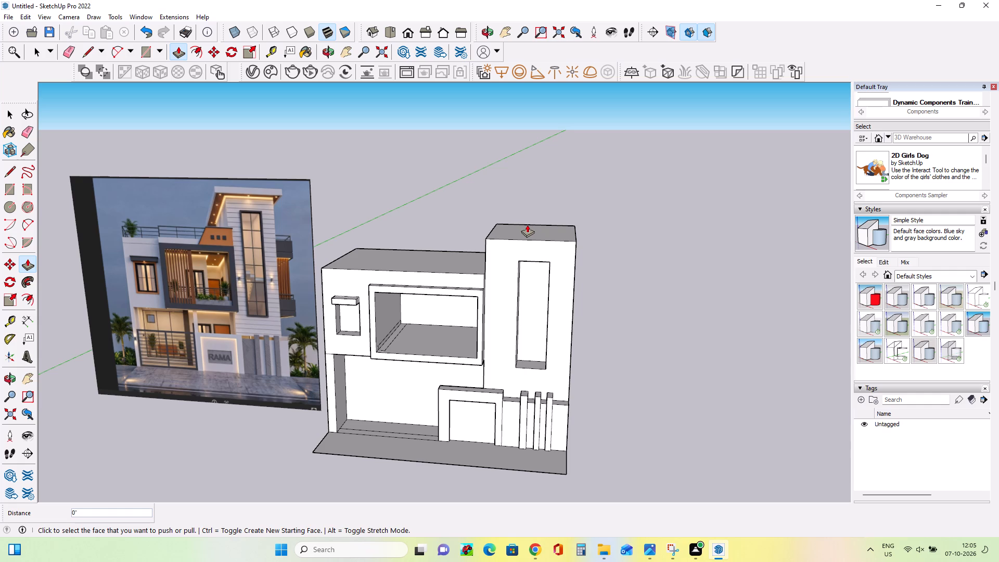
{"action": "left_click", "coordinate": [535, 234]}
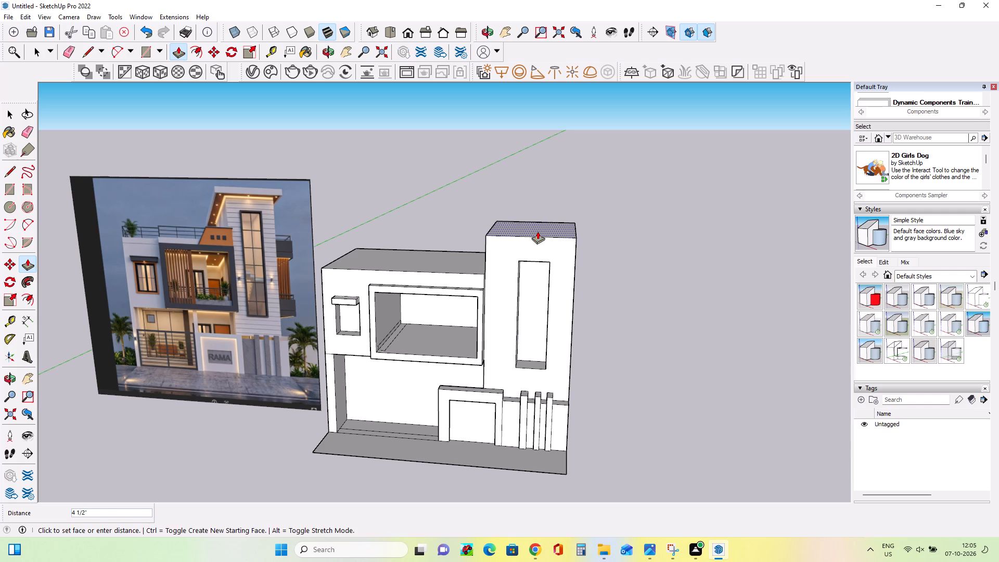
{"action": "left_click", "coordinate": [537, 231]}
Widen the tower's tall window recess by 5 11/16" with Push/Pull, moving its side face nearest the balcony outward.
{"action": "middle_click_drag", "start_coordinate": [451, 354], "coordinate": [520, 340]}
{"action": "middle_click_drag", "start_coordinate": [522, 338], "coordinate": [374, 335]}
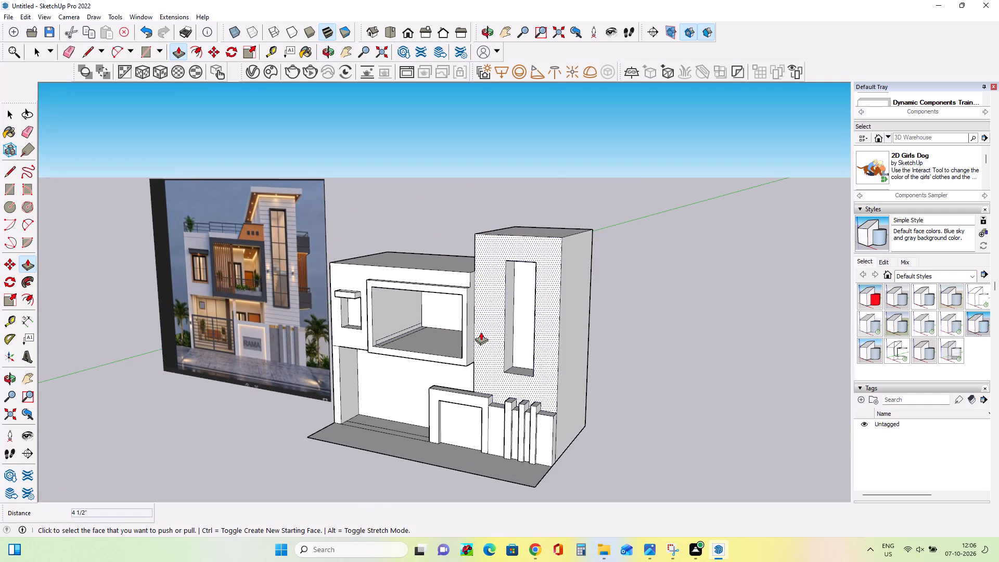
{"action": "left_click", "coordinate": [510, 339]}
{"action": "left_click", "coordinate": [507, 337]}
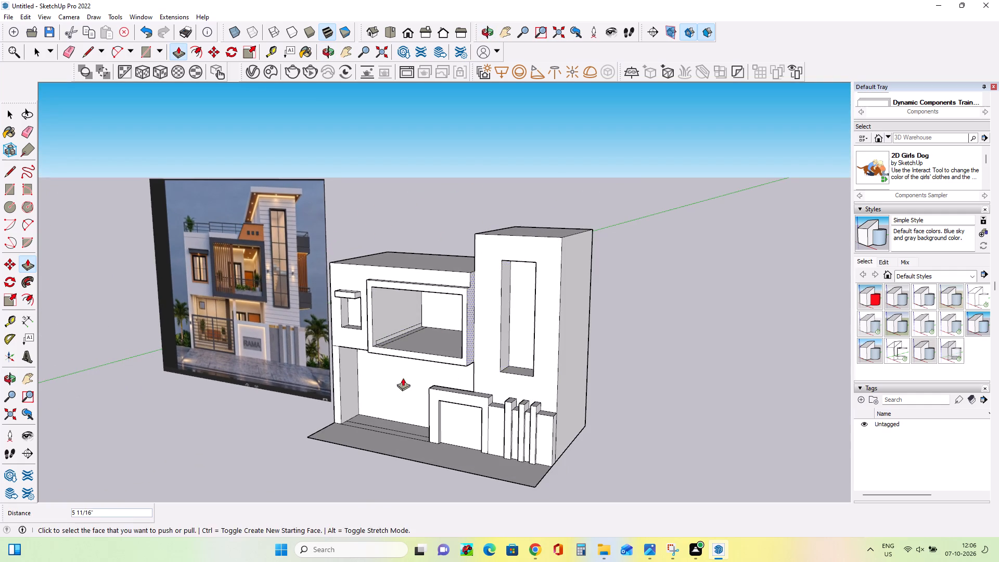
Compare the balcony opening, small window and tower of the model with the same parts of the elevation image.
{"action": "middle_click_drag", "start_coordinate": [403, 379], "coordinate": [497, 353]}
{"action": "middle_click_drag", "start_coordinate": [438, 319], "coordinate": [476, 342]}
{"action": "scroll", "coordinate": [383, 325], "scroll_direction": "up", "scroll_amount": 3}
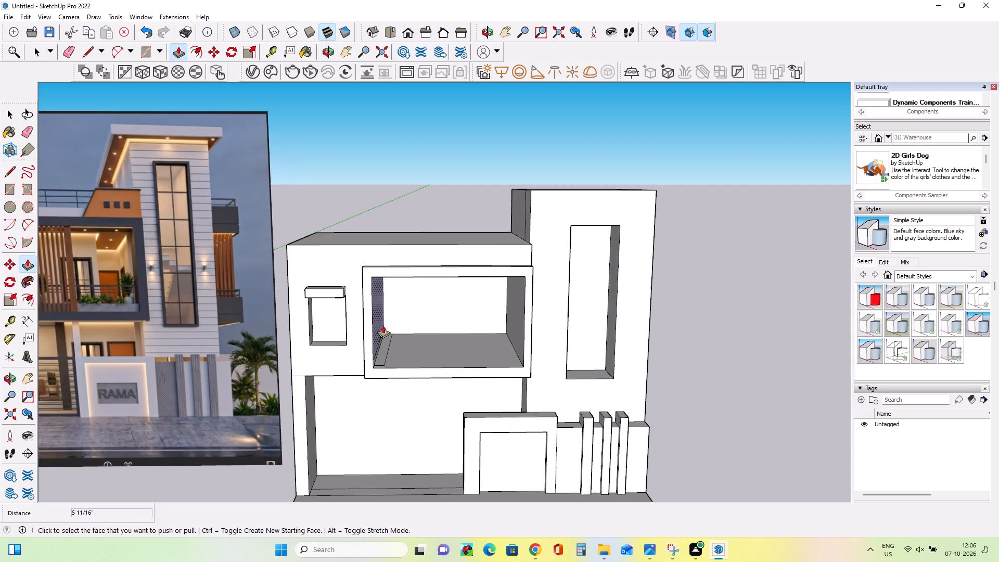
{"action": "scroll", "coordinate": [388, 343], "scroll_direction": "up", "scroll_amount": 2}
{"action": "middle_click_drag", "start_coordinate": [388, 350], "coordinate": [390, 393]}
{"action": "scroll", "coordinate": [411, 352], "scroll_direction": "down", "scroll_amount": 2}
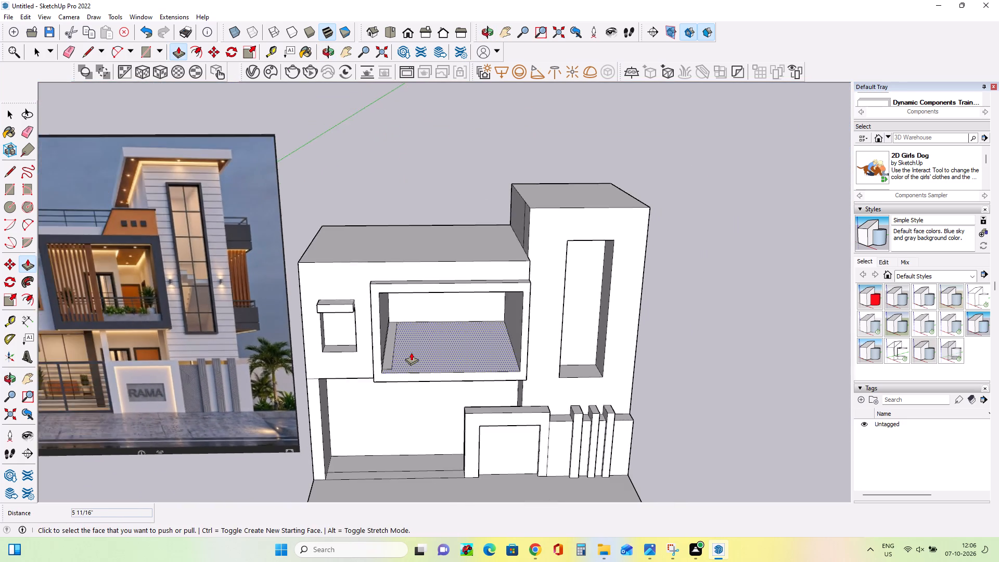
{"action": "scroll", "coordinate": [411, 352], "scroll_direction": "down", "scroll_amount": 4}
{"action": "middle_click_drag", "start_coordinate": [417, 366], "coordinate": [447, 301]}
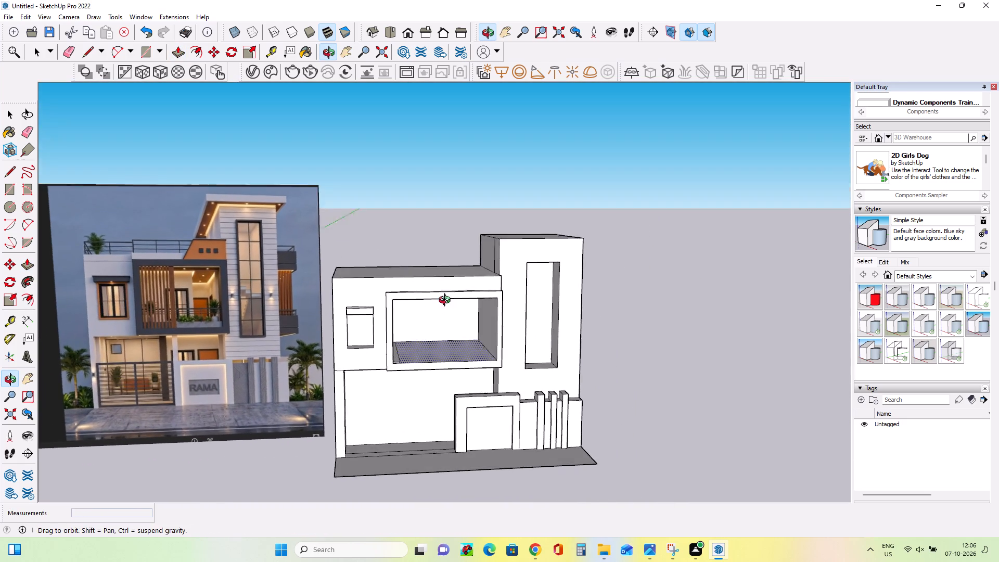
{"action": "middle_click_drag", "start_coordinate": [447, 301], "coordinate": [448, 299]}
{"action": "scroll", "coordinate": [448, 299], "scroll_direction": "up", "scroll_amount": 2}
{"action": "scroll", "coordinate": [448, 299], "scroll_direction": "down", "scroll_amount": 2}
{"action": "middle_click_drag", "start_coordinate": [145, 290], "coordinate": [148, 312]}
{"action": "scroll", "coordinate": [157, 299], "scroll_direction": "up", "scroll_amount": 6}
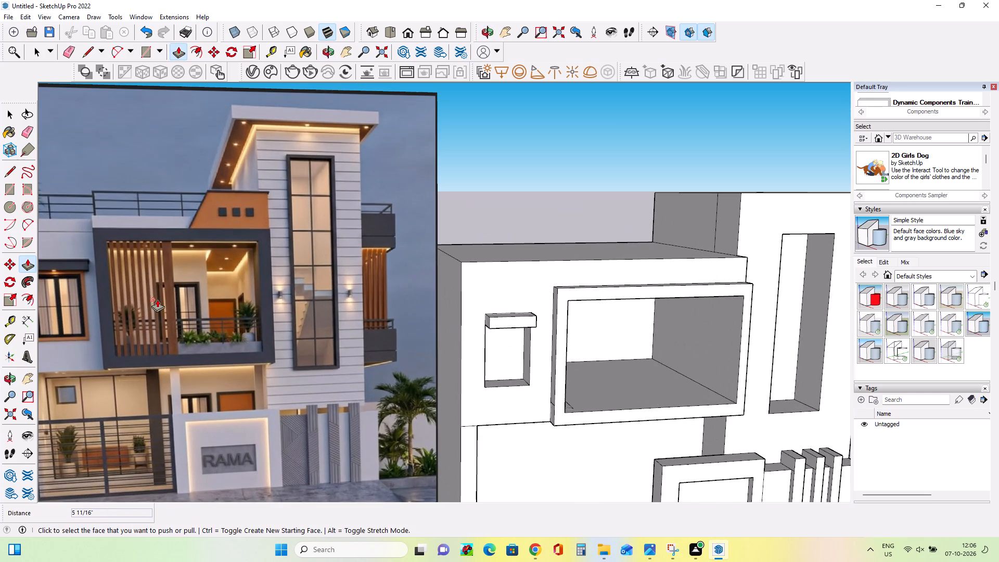
{"action": "scroll", "coordinate": [157, 299], "scroll_direction": "down", "scroll_amount": 5}
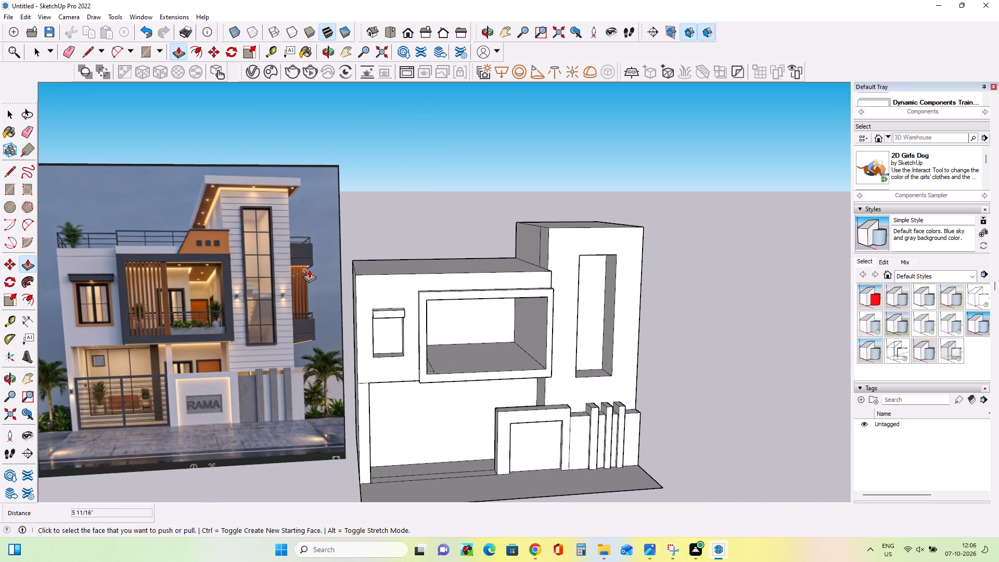
{"action": "middle_click_drag", "start_coordinate": [449, 311], "coordinate": [447, 334]}
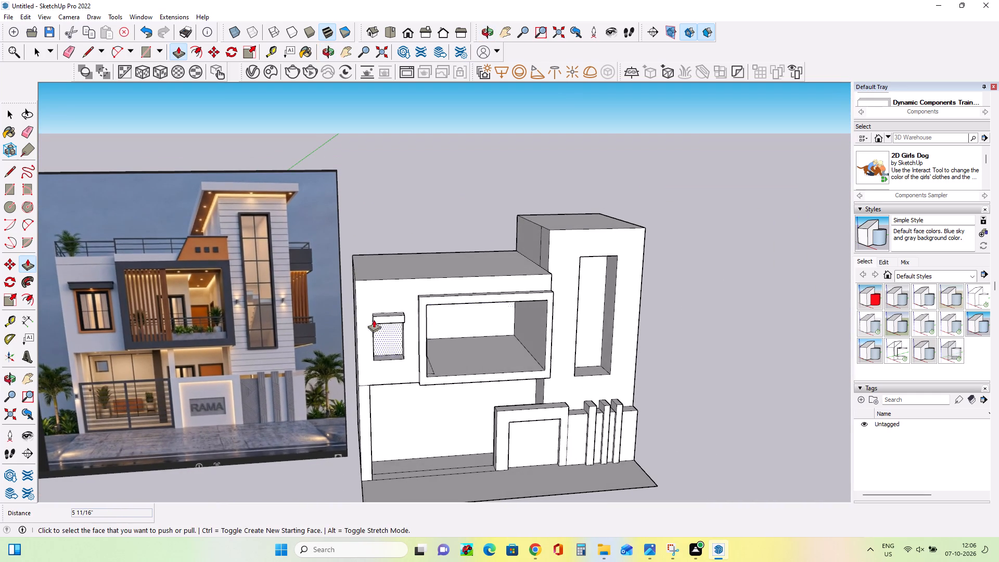
{"action": "middle_click_drag", "start_coordinate": [356, 322], "coordinate": [400, 323]}
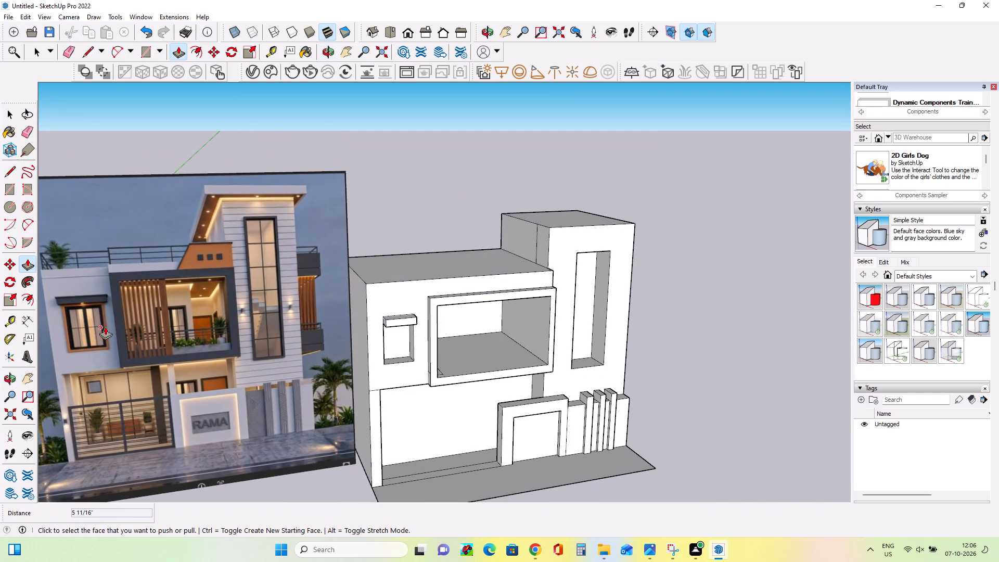
{"action": "middle_click_drag", "start_coordinate": [105, 327], "coordinate": [119, 292]}
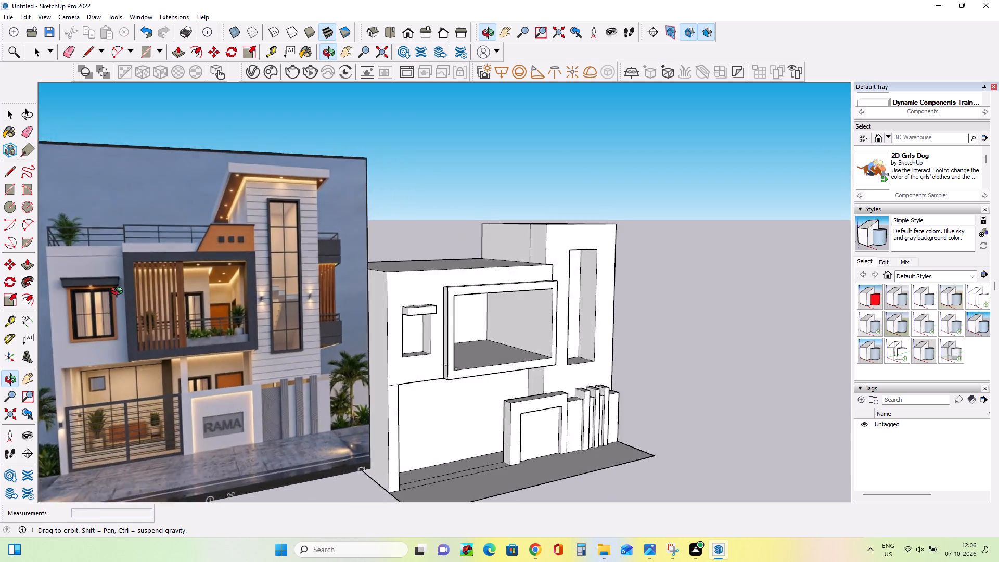
{"action": "middle_click_drag", "start_coordinate": [119, 292], "coordinate": [62, 315]}
Pull the front face of the balcony frame outward by 11 3/4" with Push/Pull.
{"action": "middle_click_drag", "start_coordinate": [453, 276], "coordinate": [433, 290]}
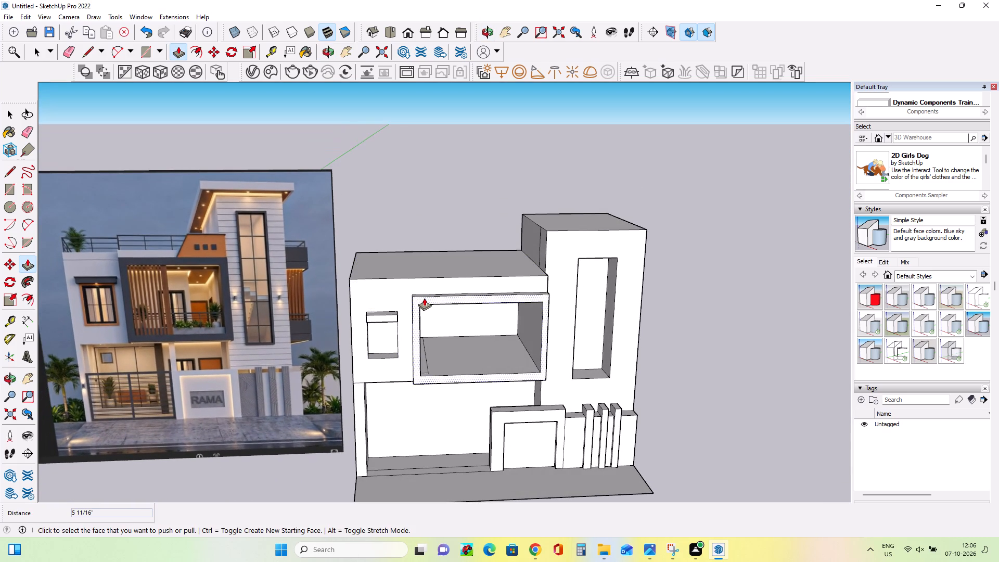
{"action": "left_click", "coordinate": [423, 297]}
{"action": "left_click", "coordinate": [424, 300]}
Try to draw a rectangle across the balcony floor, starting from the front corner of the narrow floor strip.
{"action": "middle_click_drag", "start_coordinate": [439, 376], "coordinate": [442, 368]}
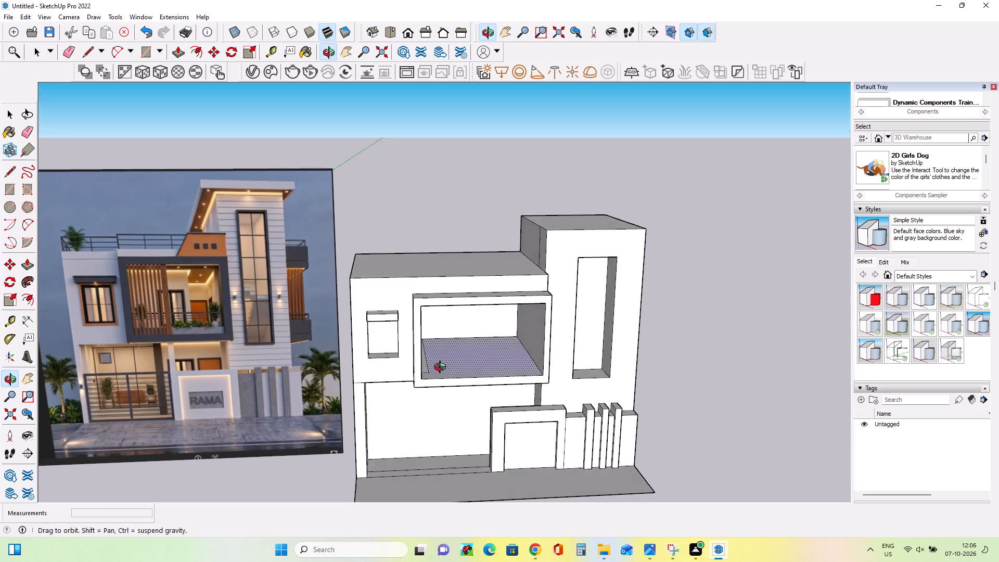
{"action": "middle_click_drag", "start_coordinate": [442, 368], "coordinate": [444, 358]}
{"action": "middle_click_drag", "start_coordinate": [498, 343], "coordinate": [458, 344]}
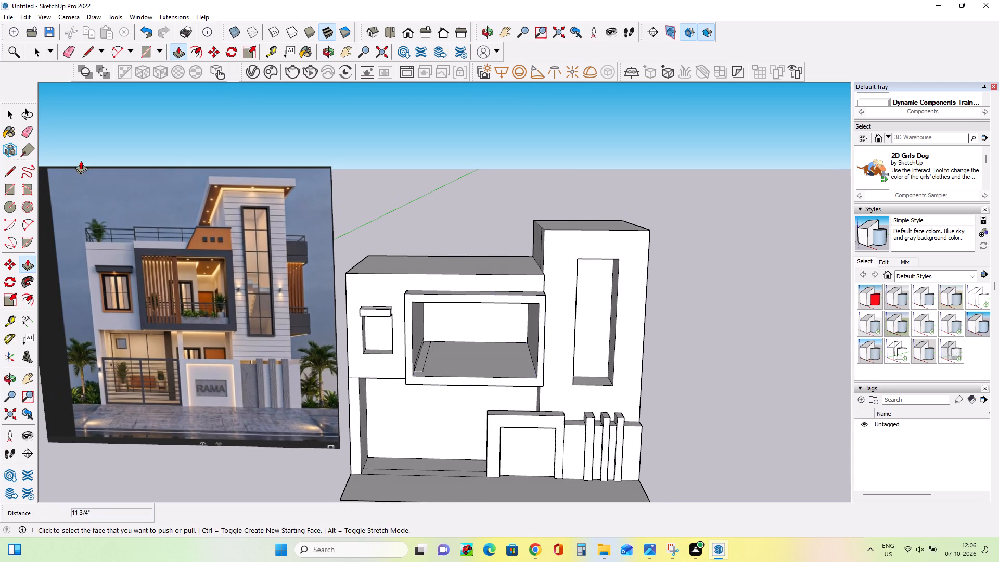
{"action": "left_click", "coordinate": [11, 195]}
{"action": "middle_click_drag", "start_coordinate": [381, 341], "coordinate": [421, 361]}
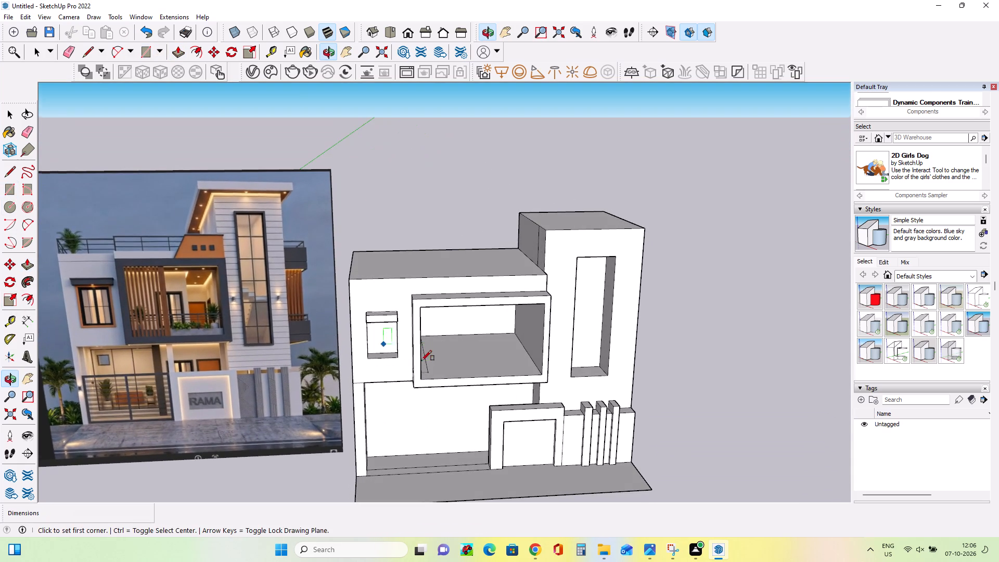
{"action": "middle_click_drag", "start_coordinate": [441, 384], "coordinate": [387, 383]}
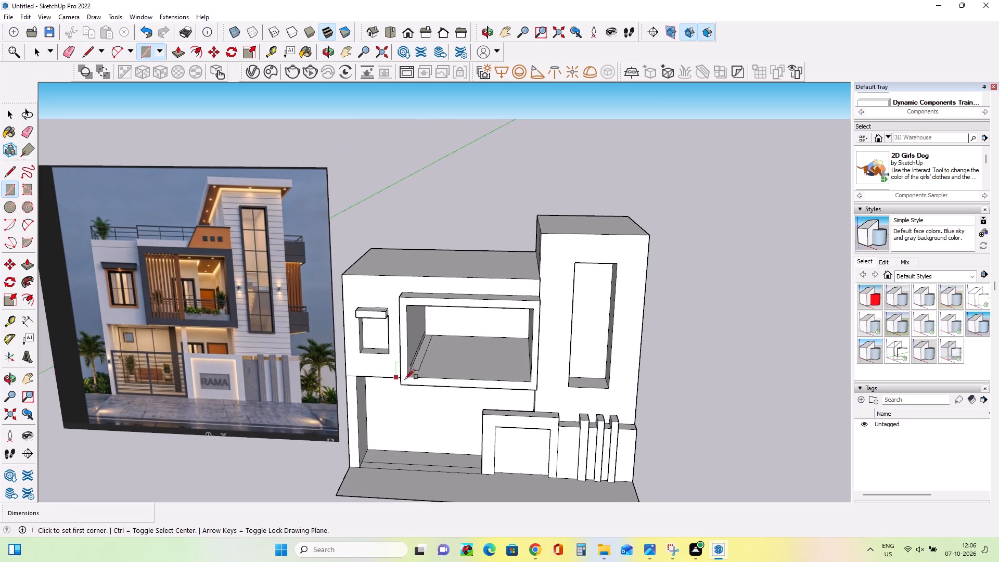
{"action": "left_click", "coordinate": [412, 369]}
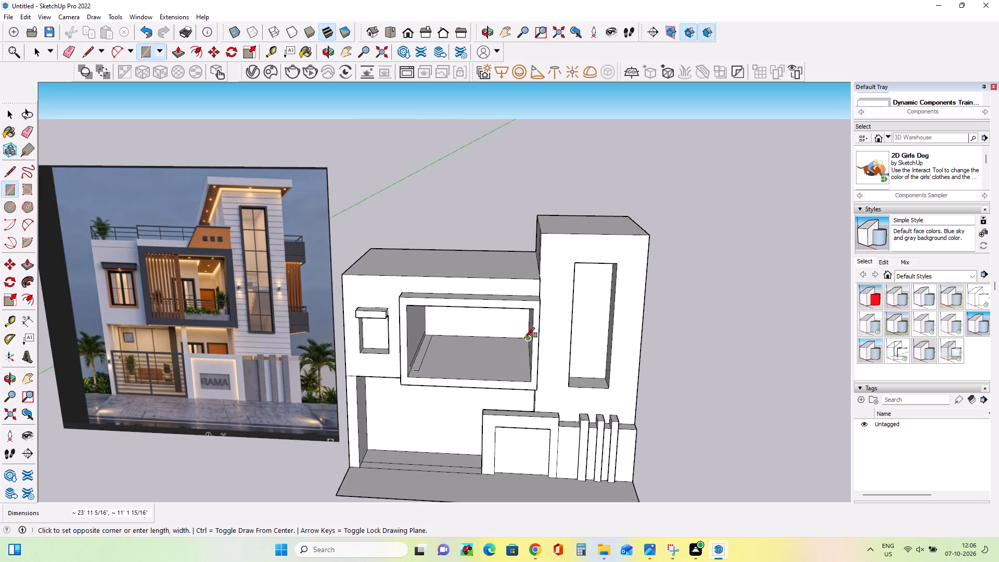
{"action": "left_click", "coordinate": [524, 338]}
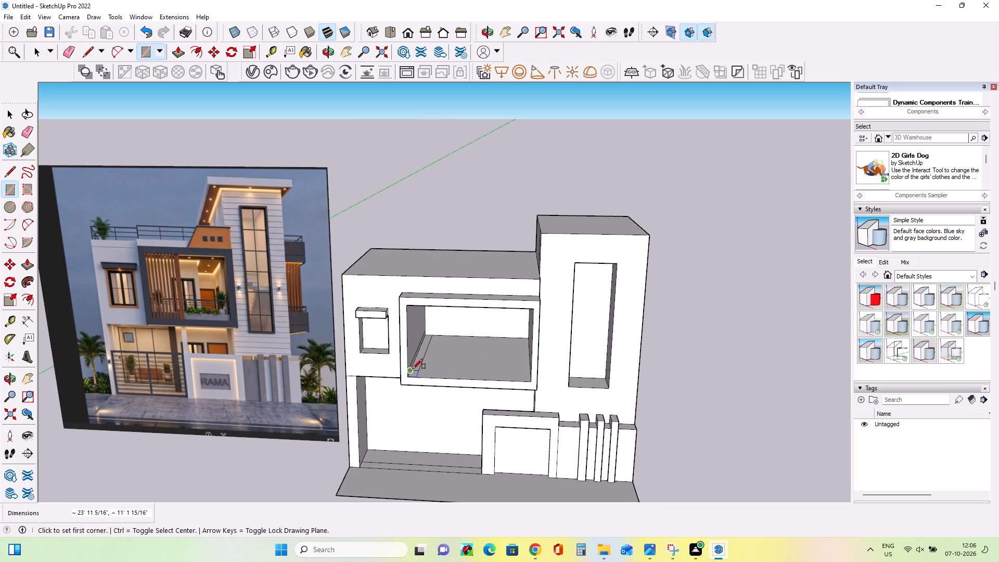
Draw a rectangle about 9' 10 9/16" by 12' 7/16" on the balcony floor, reaching the rear wall and leaving a front strip.
{"action": "middle_click_drag", "start_coordinate": [414, 369], "coordinate": [502, 364]}
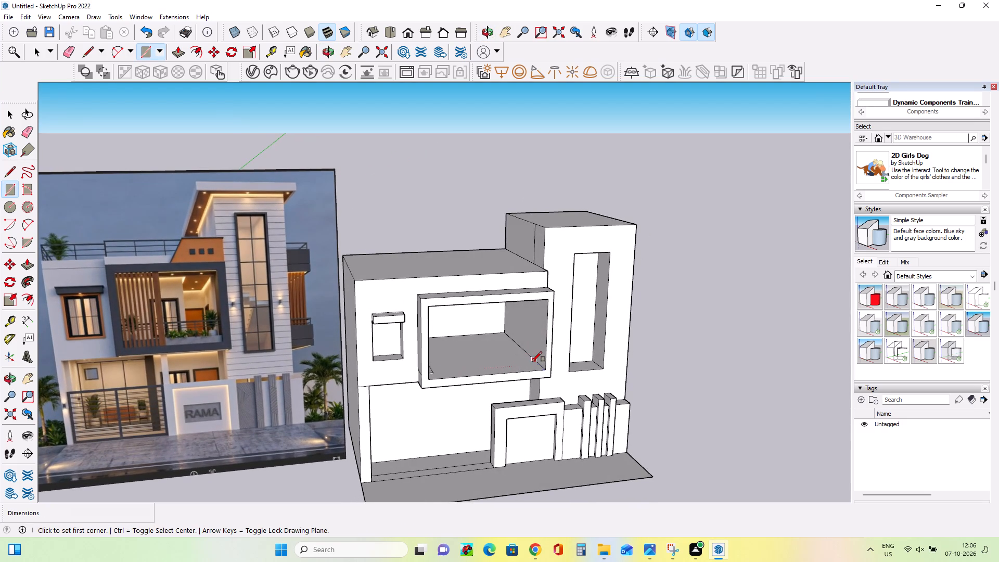
{"action": "scroll", "coordinate": [530, 357], "scroll_direction": "up", "scroll_amount": 4}
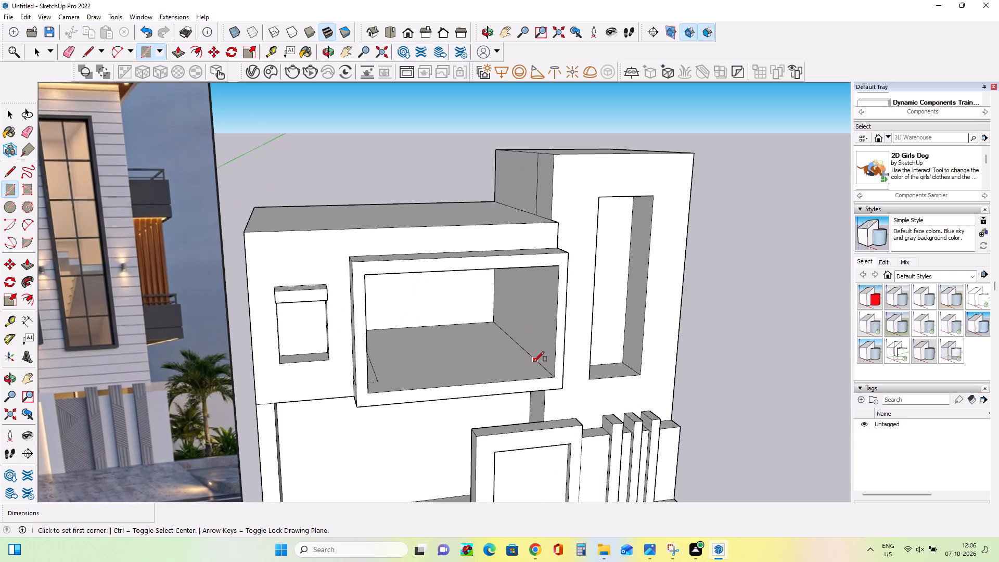
{"action": "left_click", "coordinate": [534, 362]}
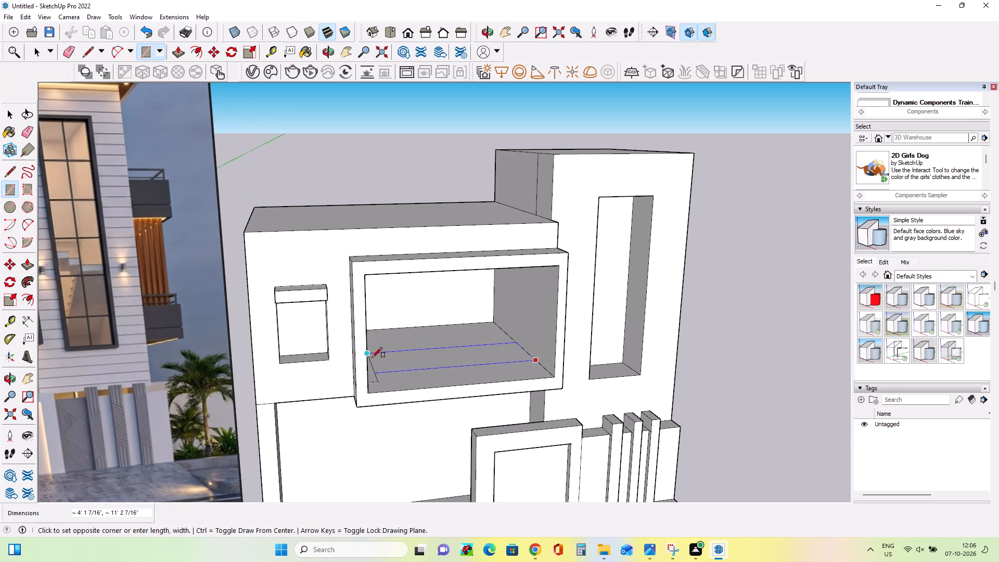
{"action": "middle_click_drag", "start_coordinate": [375, 337], "coordinate": [293, 356]}
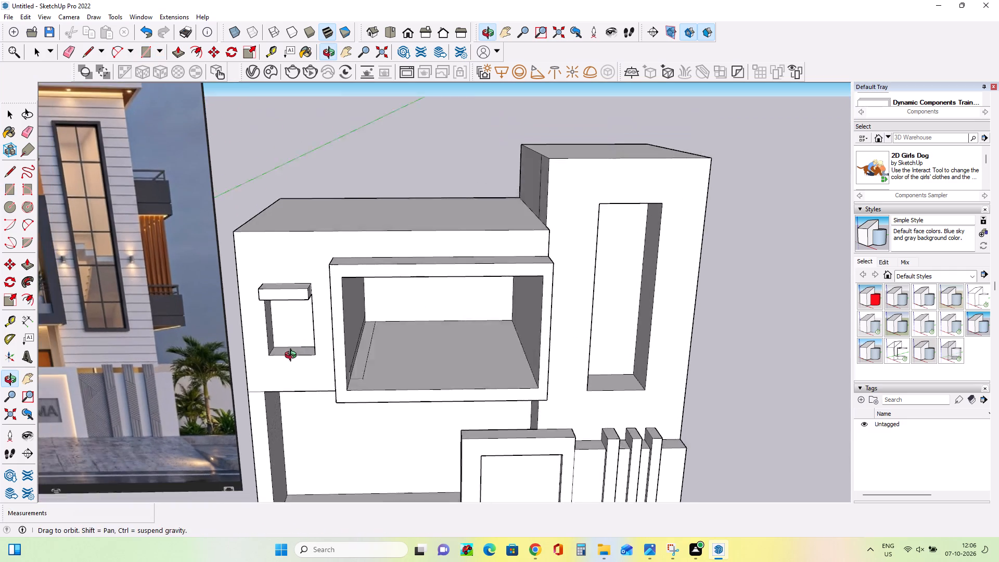
{"action": "middle_click_drag", "start_coordinate": [293, 356], "coordinate": [287, 359]}
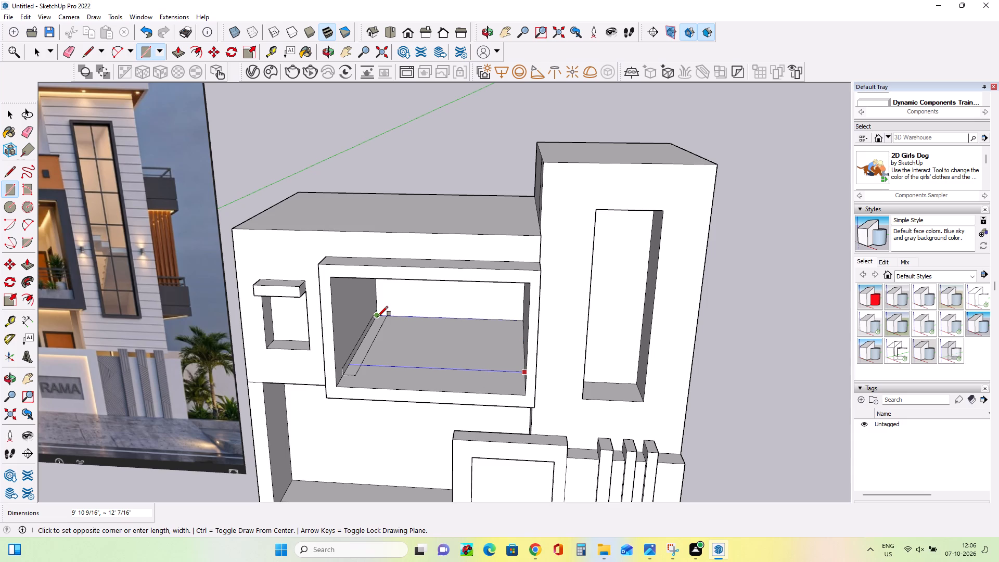
{"action": "left_click", "coordinate": [378, 316]}
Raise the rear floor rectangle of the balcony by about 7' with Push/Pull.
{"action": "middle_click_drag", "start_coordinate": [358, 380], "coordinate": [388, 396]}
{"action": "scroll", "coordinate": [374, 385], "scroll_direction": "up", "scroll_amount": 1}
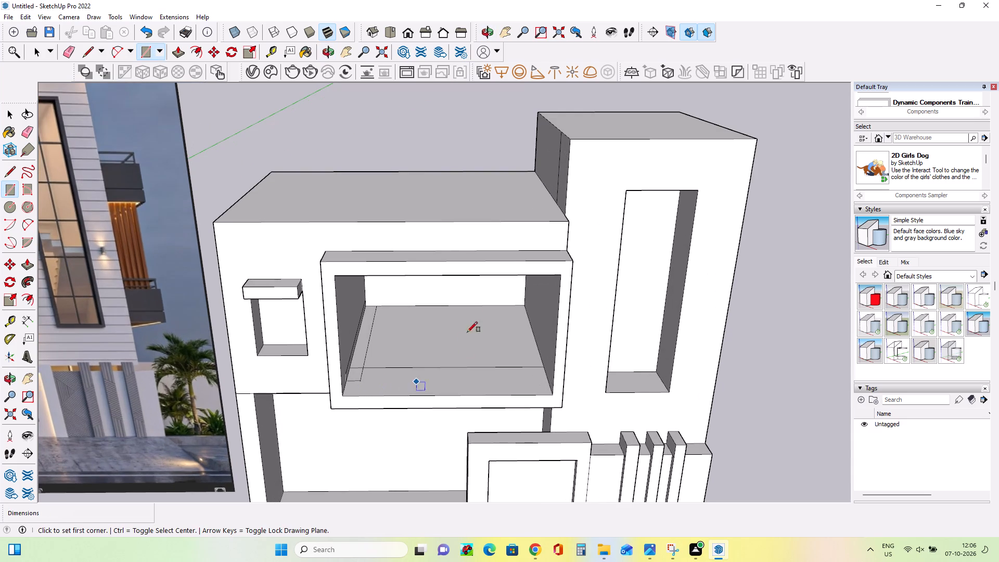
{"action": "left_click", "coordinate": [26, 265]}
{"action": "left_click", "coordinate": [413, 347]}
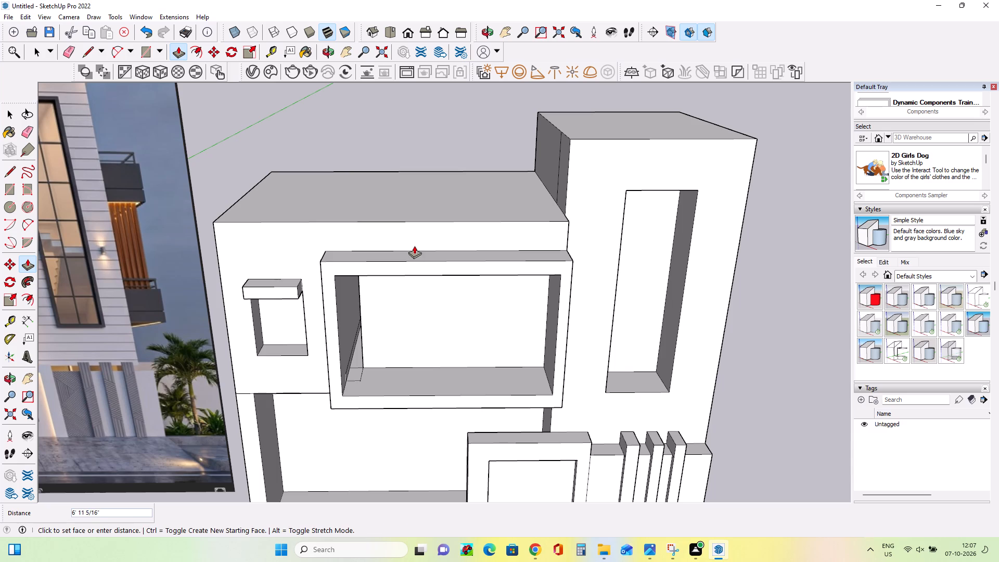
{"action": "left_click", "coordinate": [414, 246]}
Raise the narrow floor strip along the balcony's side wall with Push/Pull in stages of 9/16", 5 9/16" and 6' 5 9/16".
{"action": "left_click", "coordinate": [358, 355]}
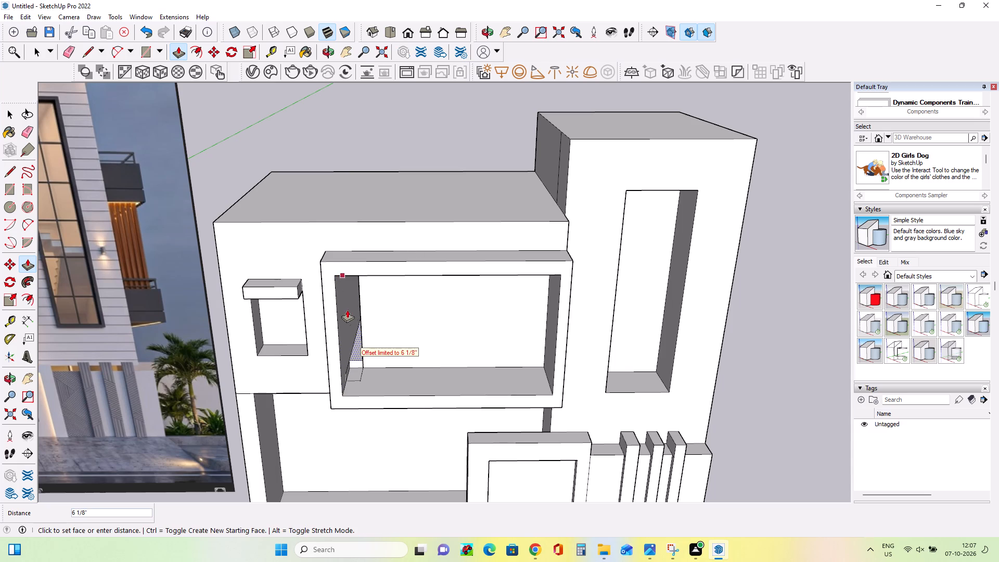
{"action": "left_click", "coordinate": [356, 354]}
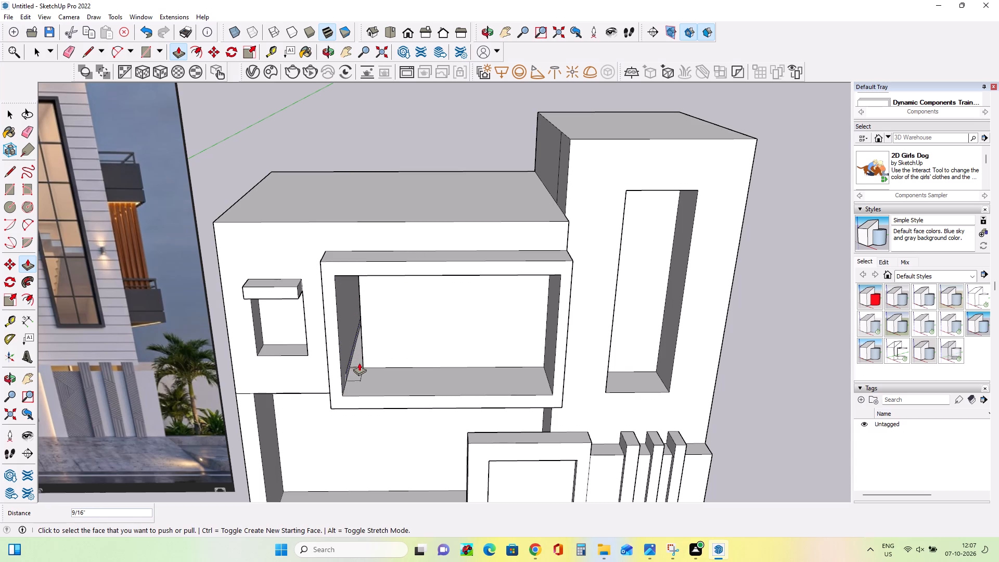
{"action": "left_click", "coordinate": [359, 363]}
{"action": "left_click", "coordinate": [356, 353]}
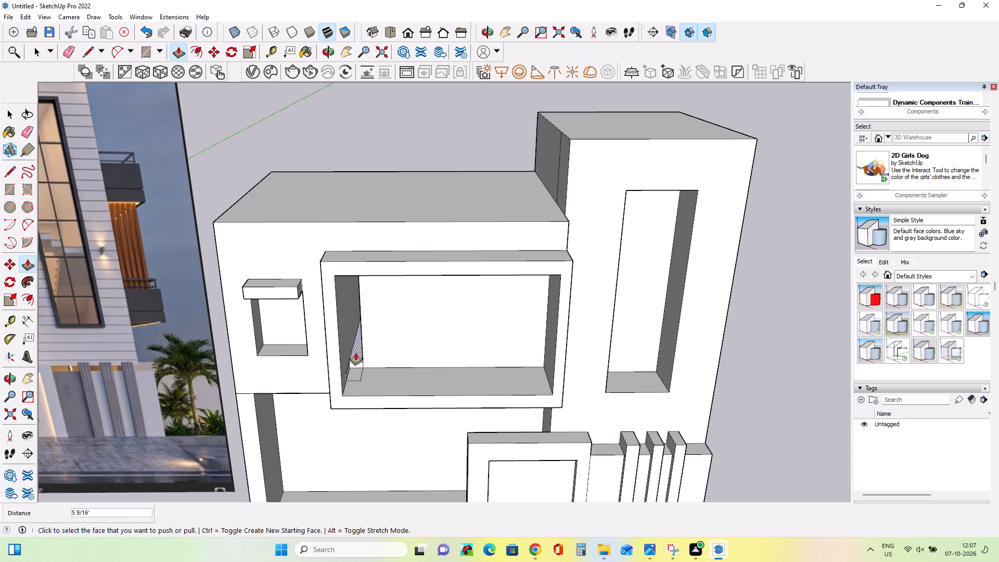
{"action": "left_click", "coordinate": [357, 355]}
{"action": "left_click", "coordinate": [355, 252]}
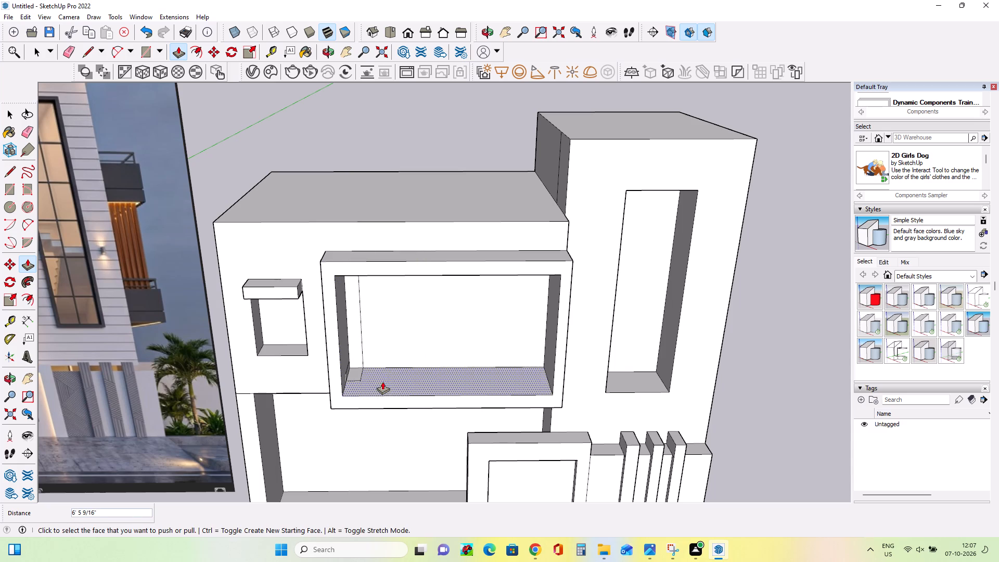
Compare the filled balcony opening of the model with the balcony in the elevation image.
{"action": "middle_click_drag", "start_coordinate": [388, 356], "coordinate": [392, 308]}
{"action": "scroll", "coordinate": [392, 308], "scroll_direction": "down", "scroll_amount": 2}
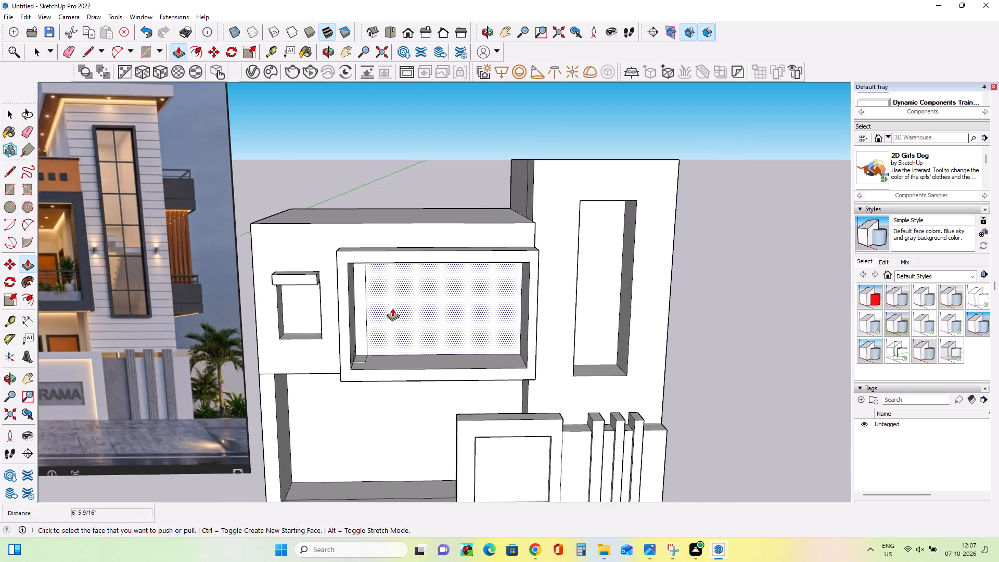
{"action": "scroll", "coordinate": [392, 308], "scroll_direction": "down", "scroll_amount": 5}
{"action": "middle_click_drag", "start_coordinate": [433, 368], "coordinate": [406, 390]}
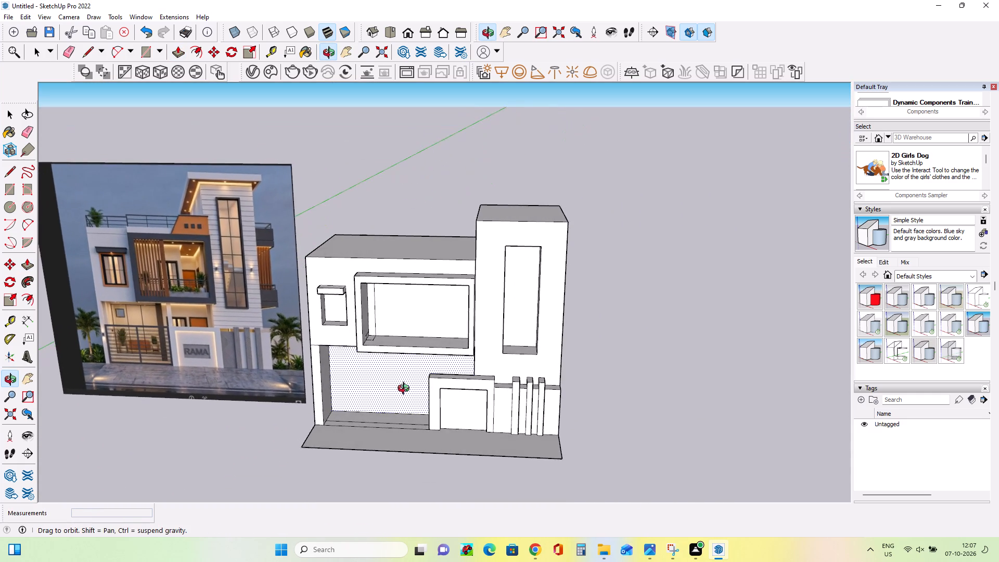
{"action": "middle_click_drag", "start_coordinate": [406, 390], "coordinate": [406, 390]}
{"action": "scroll", "coordinate": [175, 289], "scroll_direction": "up", "scroll_amount": 8}
{"action": "middle_click_drag", "start_coordinate": [186, 289], "coordinate": [183, 302]}
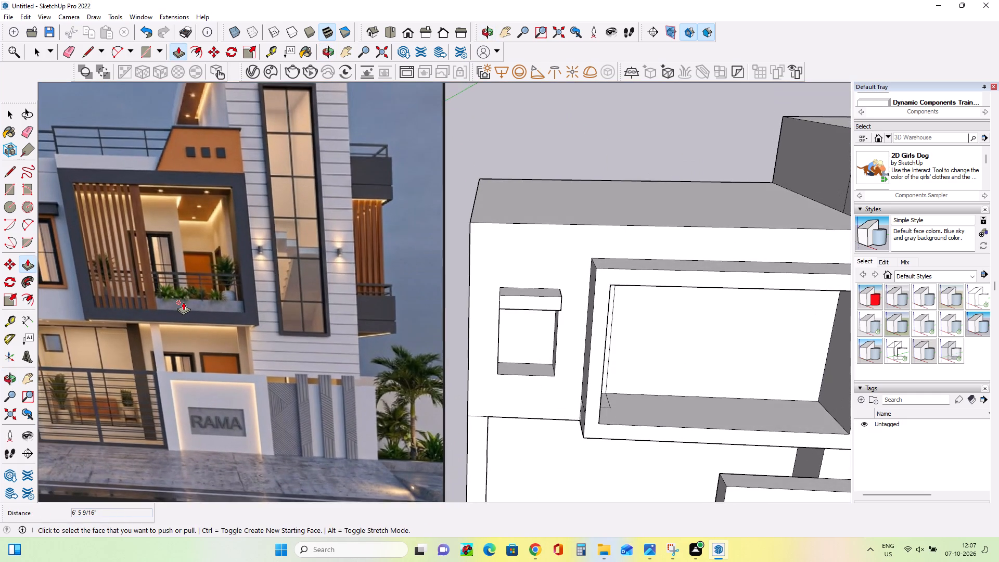
{"action": "scroll", "coordinate": [183, 302], "scroll_direction": "down", "scroll_amount": 8}
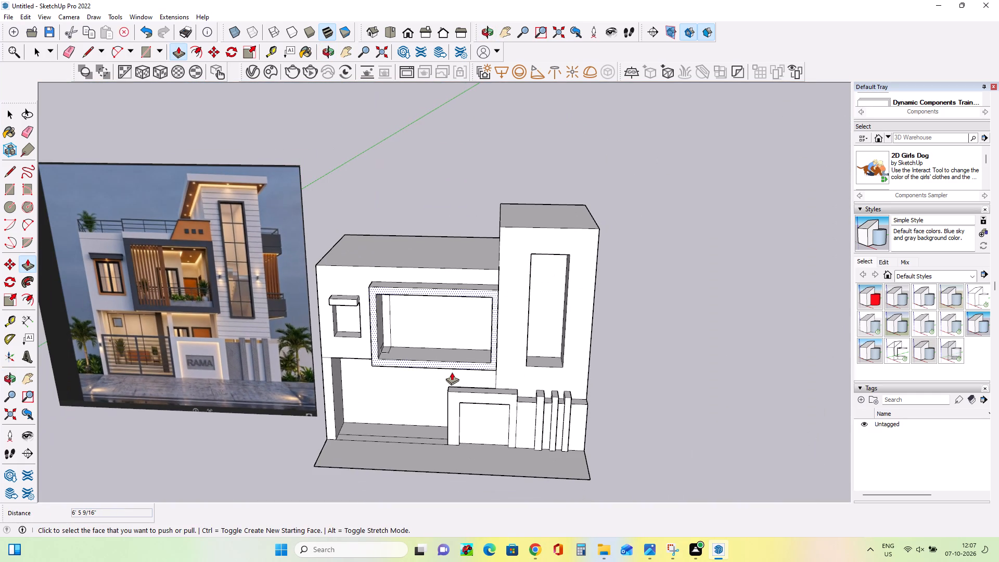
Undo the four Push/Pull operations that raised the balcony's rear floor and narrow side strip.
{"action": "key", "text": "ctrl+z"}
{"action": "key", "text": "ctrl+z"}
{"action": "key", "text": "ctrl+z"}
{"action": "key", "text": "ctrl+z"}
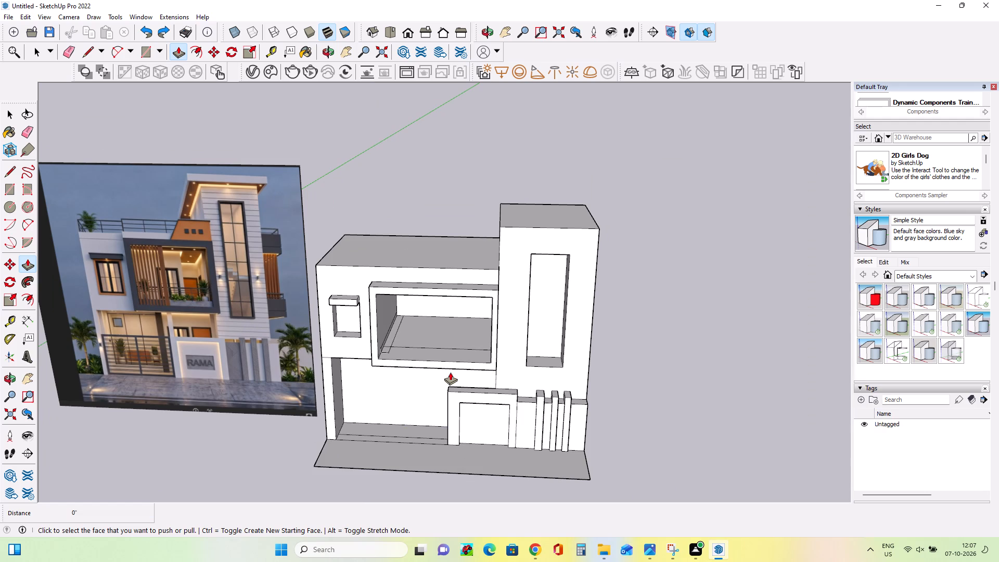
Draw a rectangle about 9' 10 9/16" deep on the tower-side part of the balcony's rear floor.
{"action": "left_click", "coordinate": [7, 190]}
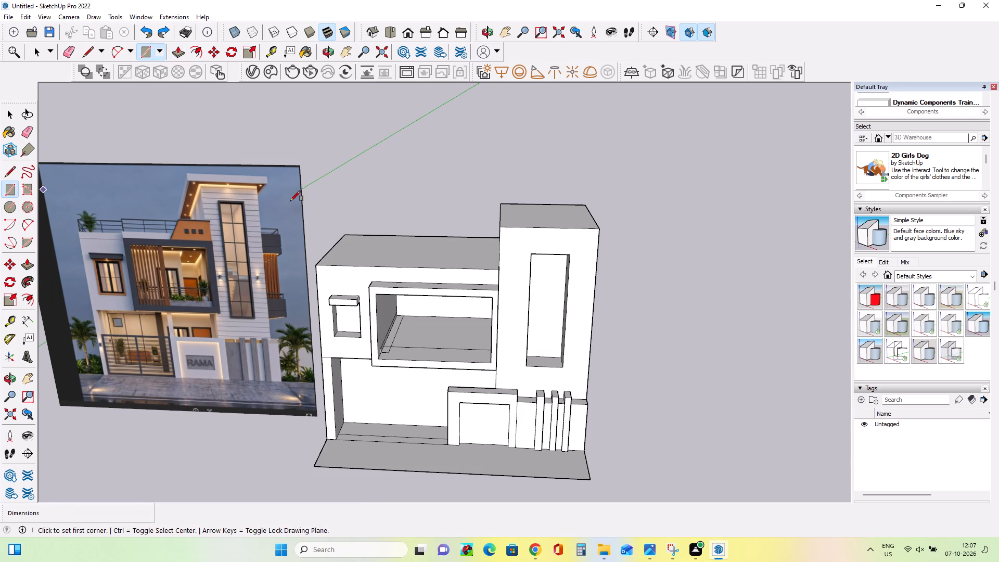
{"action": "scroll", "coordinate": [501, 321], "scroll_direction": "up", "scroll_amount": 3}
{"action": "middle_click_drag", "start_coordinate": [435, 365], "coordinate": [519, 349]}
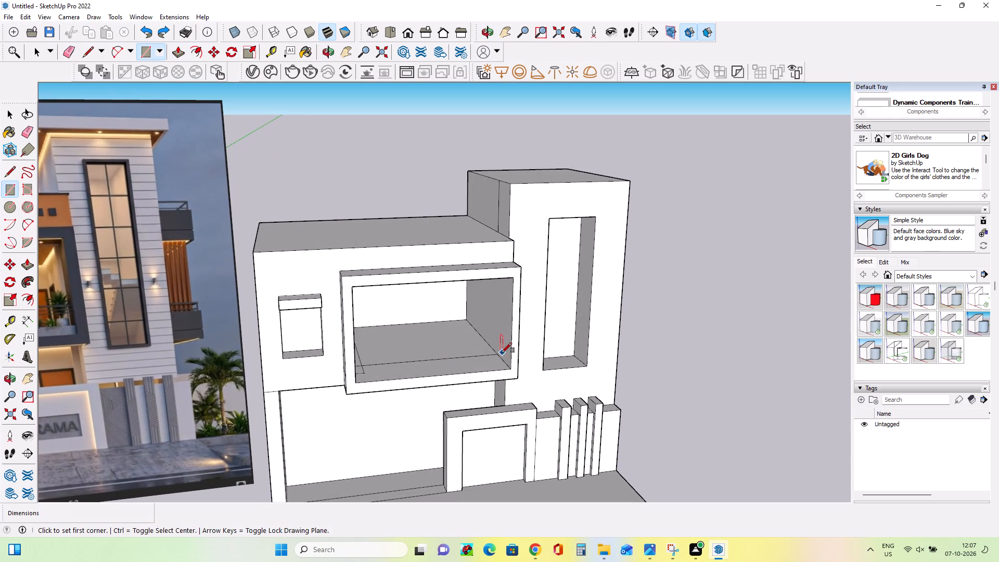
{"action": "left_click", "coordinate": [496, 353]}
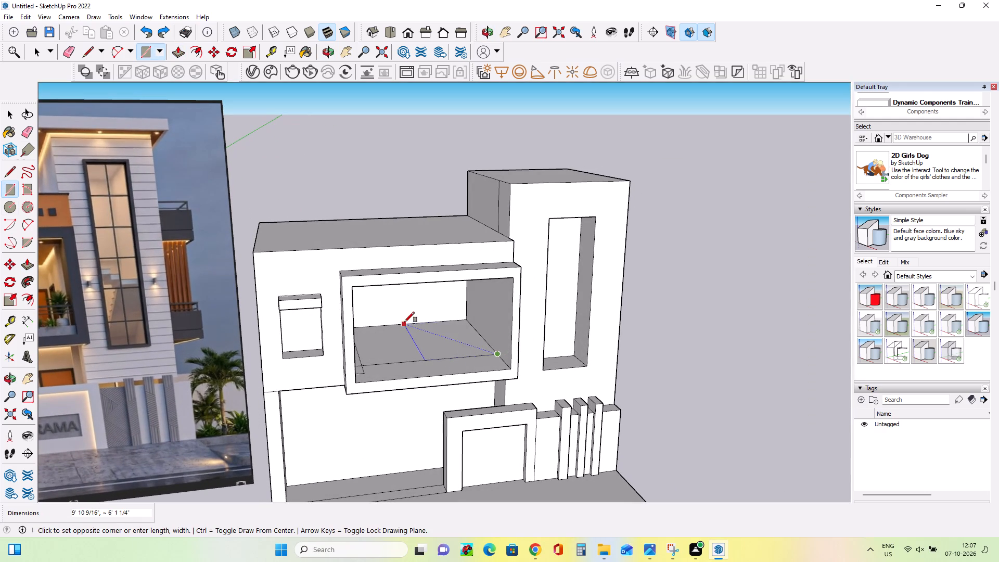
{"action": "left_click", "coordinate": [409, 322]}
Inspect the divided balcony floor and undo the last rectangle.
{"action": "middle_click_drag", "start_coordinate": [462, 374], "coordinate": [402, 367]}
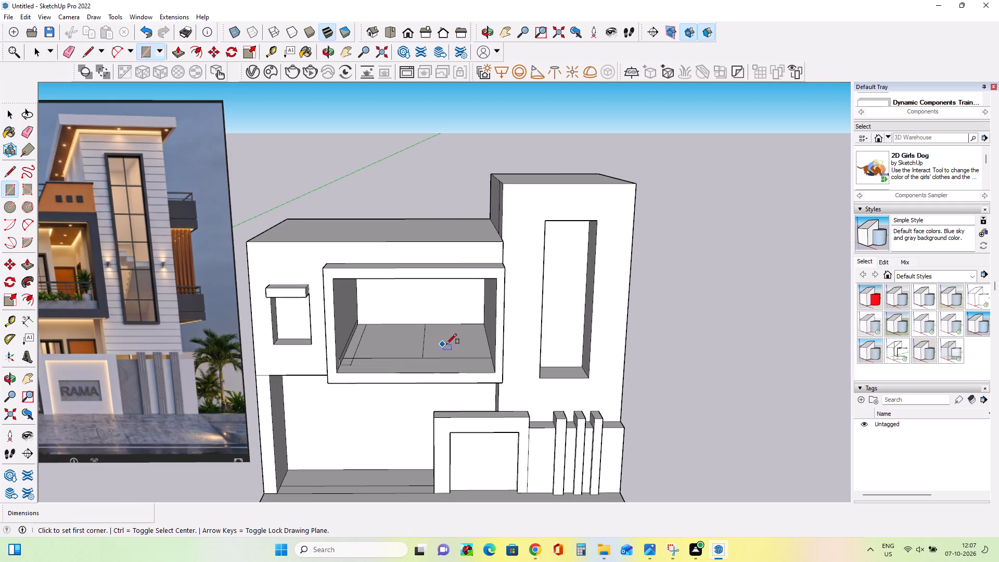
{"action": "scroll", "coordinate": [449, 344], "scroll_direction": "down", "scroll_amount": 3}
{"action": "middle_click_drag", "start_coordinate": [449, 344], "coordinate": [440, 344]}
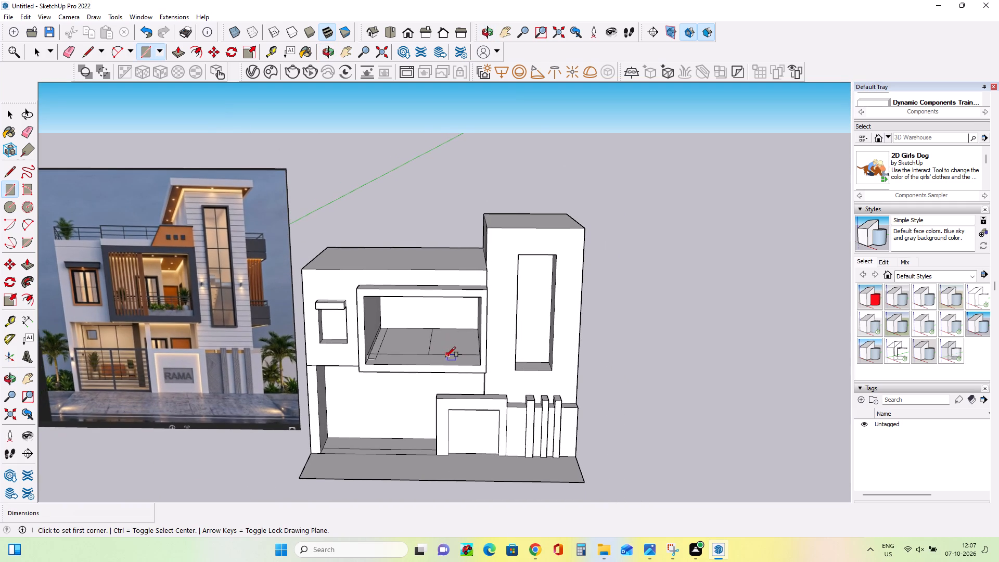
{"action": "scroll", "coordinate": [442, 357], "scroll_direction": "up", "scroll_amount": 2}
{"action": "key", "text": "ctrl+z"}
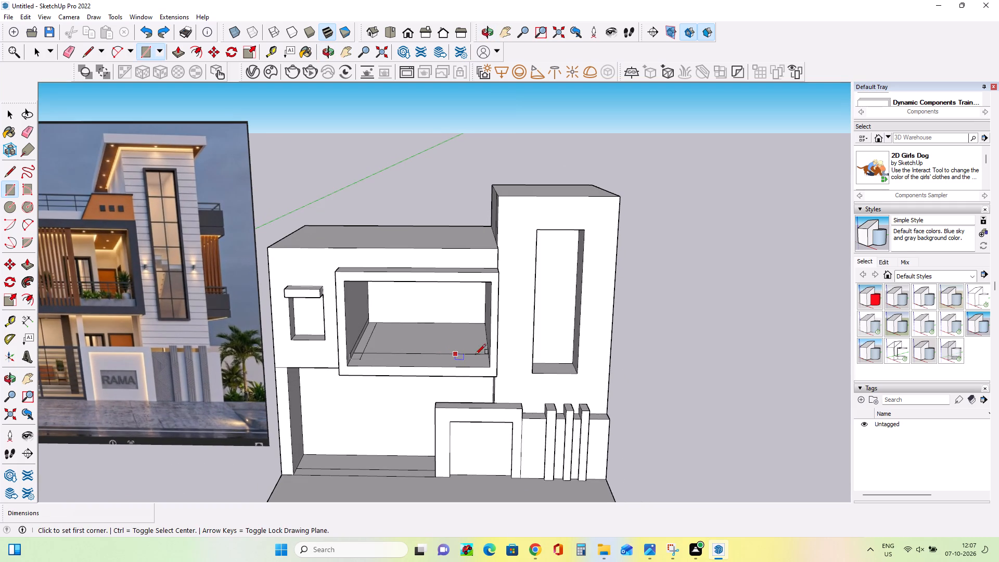
Draw a slightly narrower rectangle about 9' 10 9/16" deep on the tower-side part of the balcony's rear floor.
{"action": "middle_click_drag", "start_coordinate": [468, 360], "coordinate": [509, 368]}
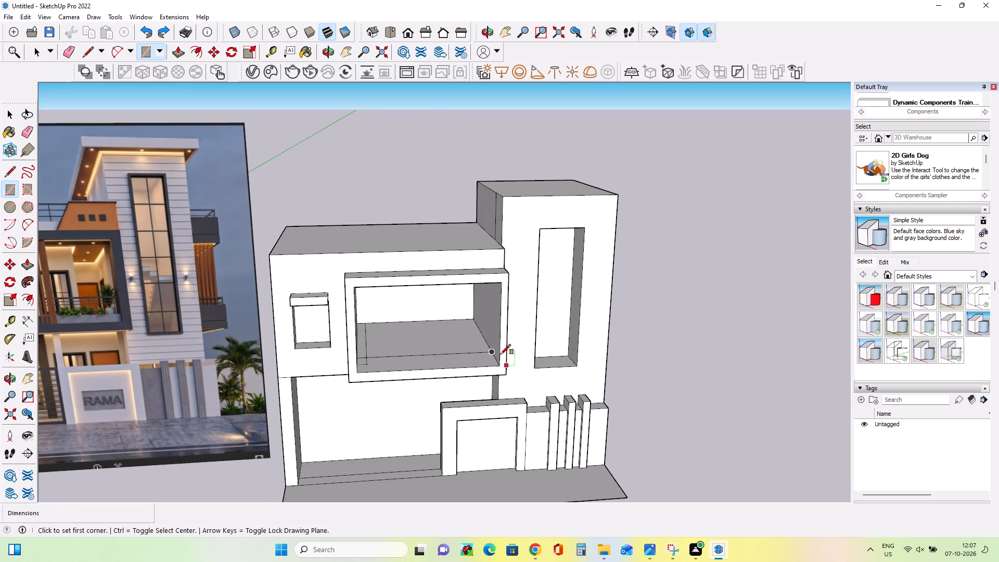
{"action": "left_click", "coordinate": [490, 351]}
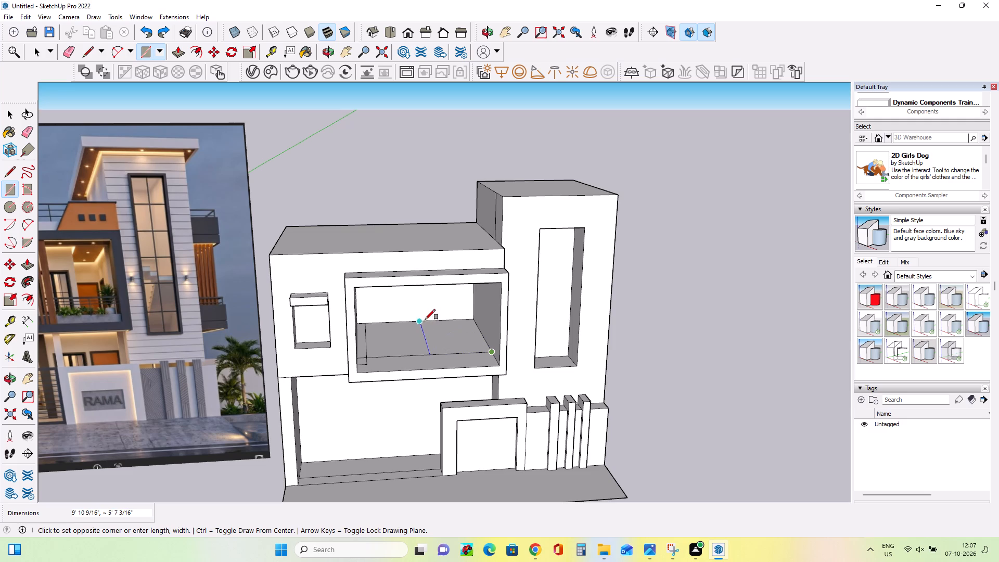
{"action": "left_click", "coordinate": [429, 318]}
Raise the rear floor area beside the new rectangle, on the small-window side, by about 7' 3 15/16" with Push/Pull.
{"action": "middle_click_drag", "start_coordinate": [464, 364], "coordinate": [430, 367]}
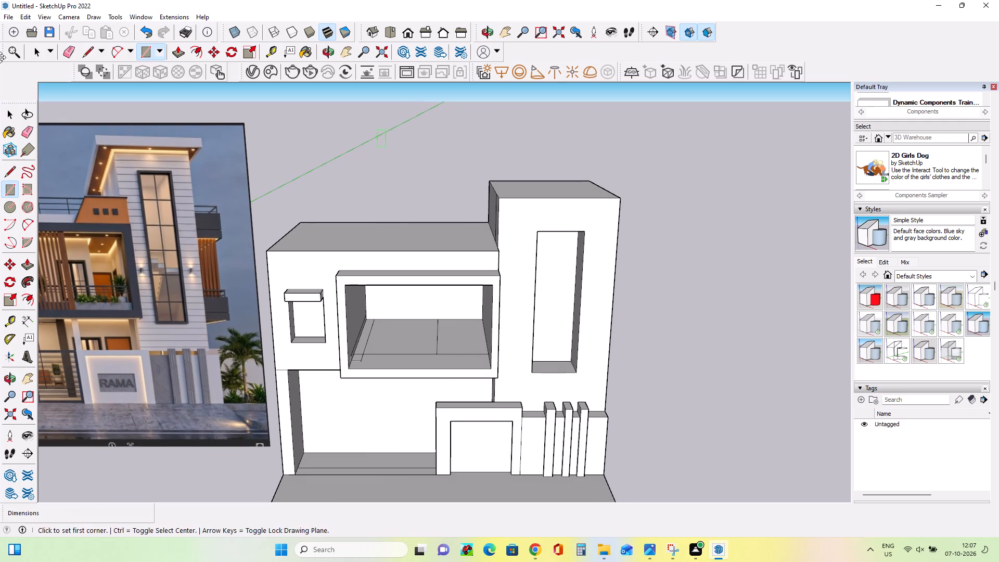
{"action": "left_click", "coordinate": [29, 261]}
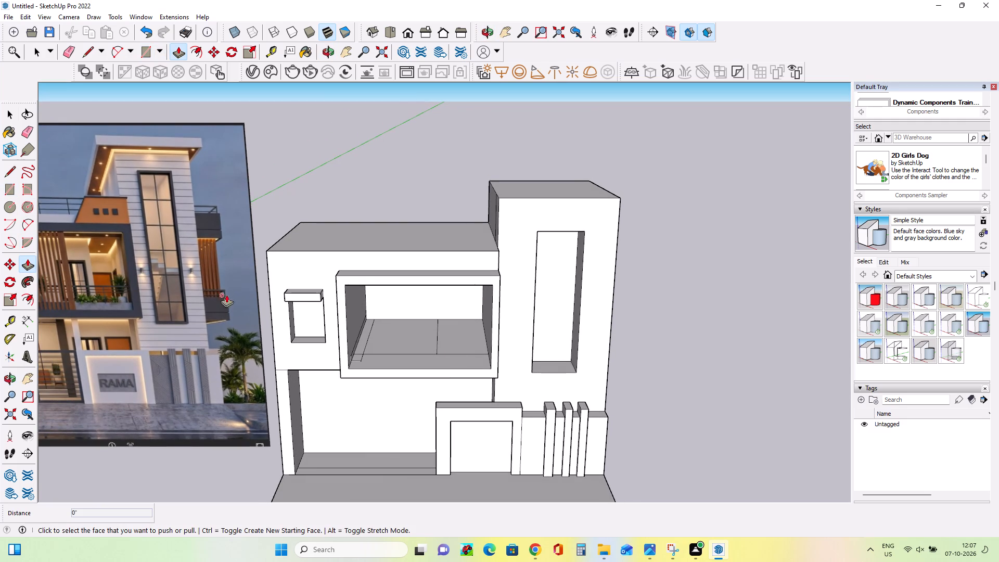
{"action": "left_click", "coordinate": [386, 331]}
{"action": "left_click", "coordinate": [377, 275]}
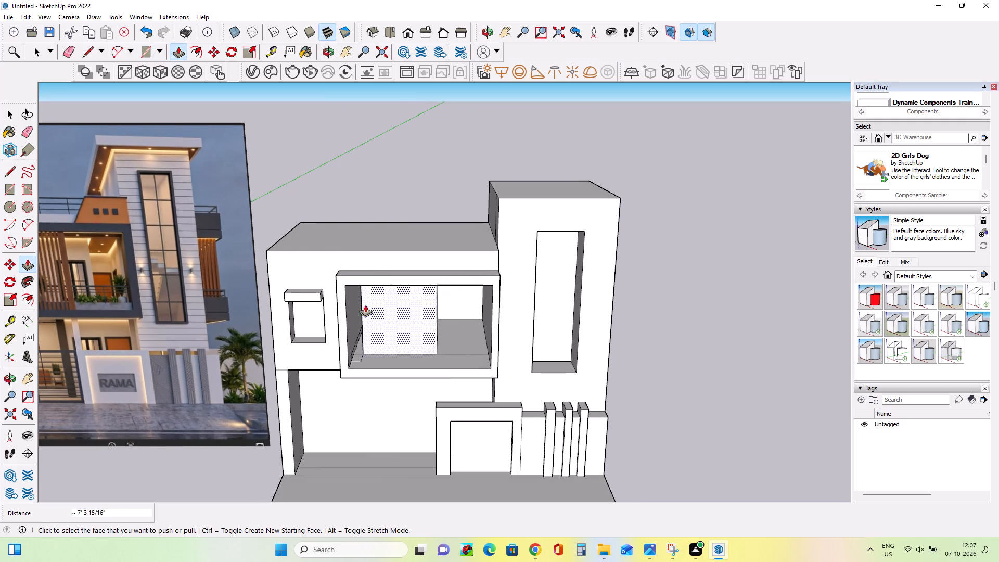
Raise the narrow floor strip between the block and the balcony's small-window-side wall by 6 1/8", plus about 6' 9 13/16" more.
{"action": "left_click", "coordinate": [360, 346]}
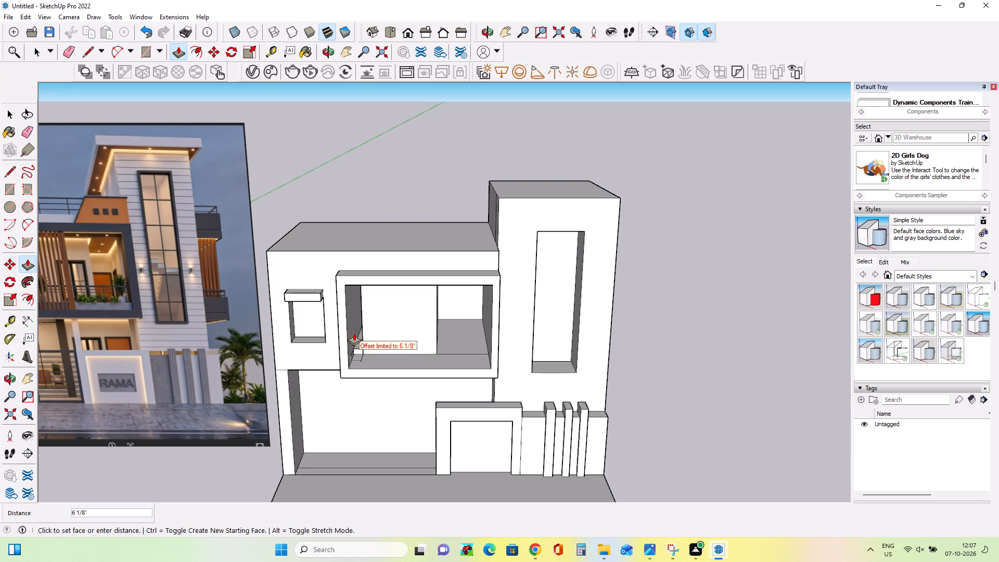
{"action": "left_click", "coordinate": [354, 331]}
{"action": "left_click", "coordinate": [359, 344]}
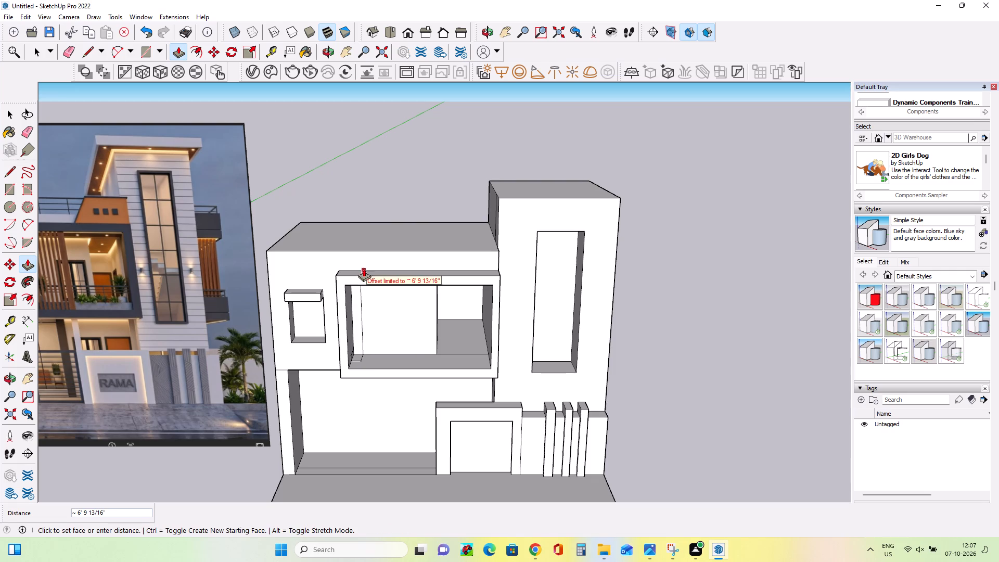
{"action": "left_click", "coordinate": [364, 268]}
Erase the vertical seam line between the raised strip and the block's front face inside the balcony.
{"action": "middle_click_drag", "start_coordinate": [367, 348], "coordinate": [392, 332]}
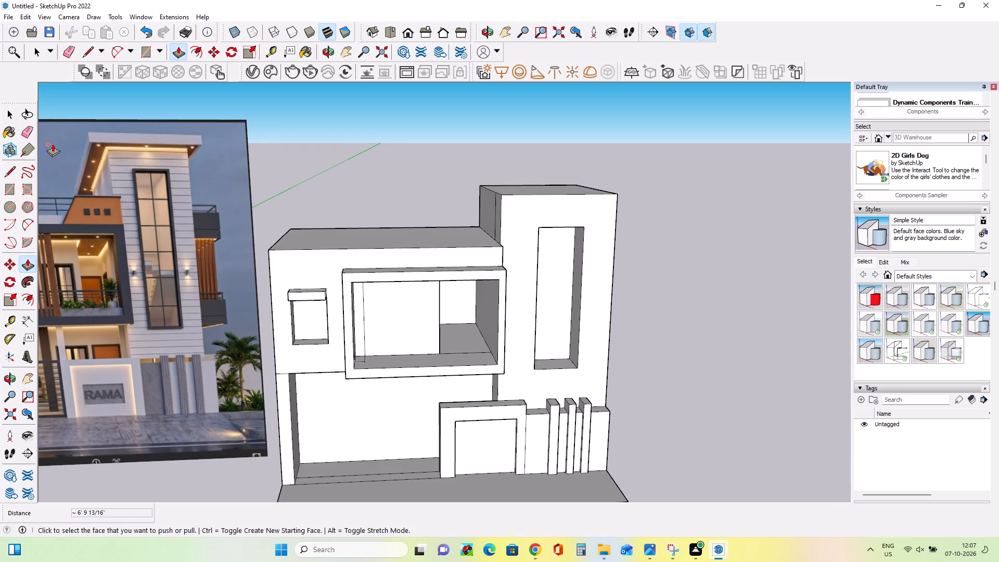
{"action": "left_click", "coordinate": [30, 132]}
{"action": "scroll", "coordinate": [356, 333], "scroll_direction": "up", "scroll_amount": 4}
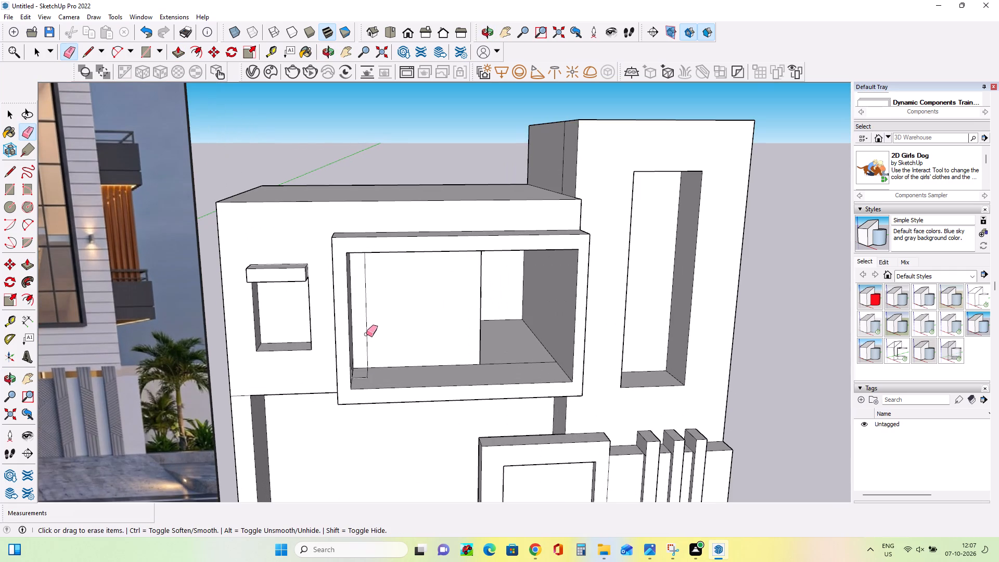
{"action": "left_click", "coordinate": [366, 334]}
Raise the remaining rear floor area on the balcony's tower side by about 7' 3 15/16" with Push/Pull.
{"action": "middle_click_drag", "start_coordinate": [392, 359], "coordinate": [370, 359]}
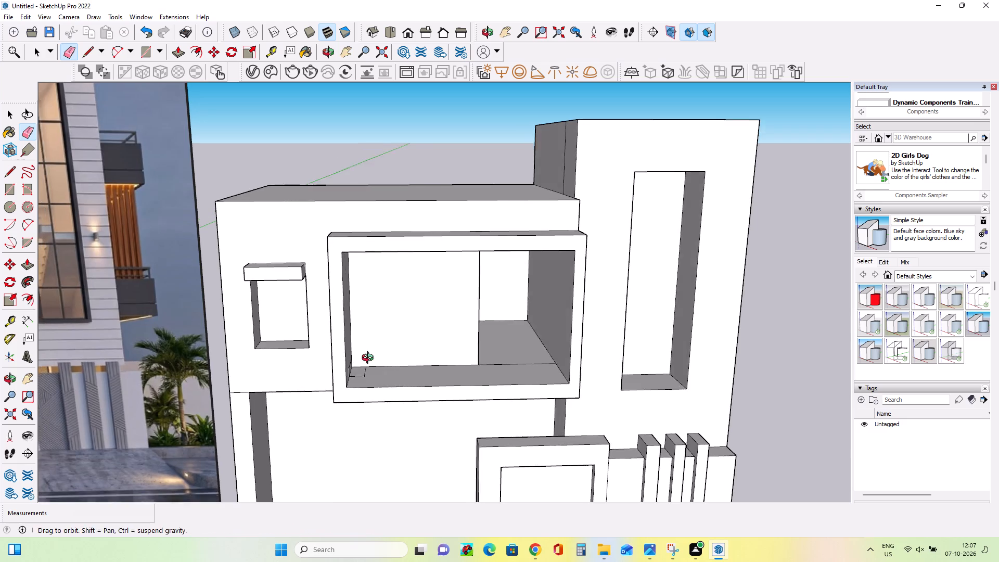
{"action": "middle_click_drag", "start_coordinate": [370, 359], "coordinate": [362, 362]}
{"action": "scroll", "coordinate": [467, 342], "scroll_direction": "down", "scroll_amount": 6}
{"action": "middle_click_drag", "start_coordinate": [480, 329], "coordinate": [473, 347]}
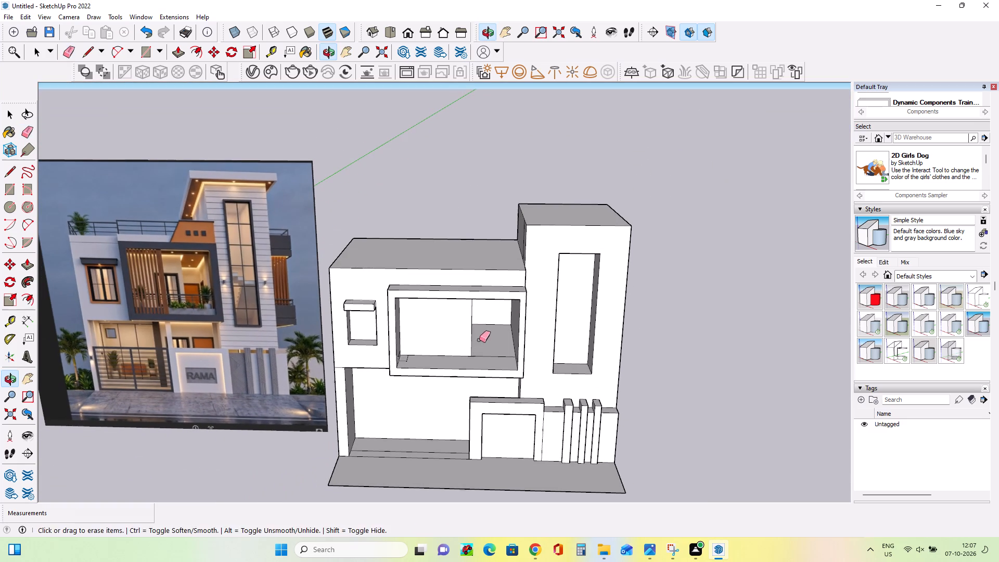
{"action": "left_click", "coordinate": [28, 269]}
{"action": "left_click", "coordinate": [488, 344]}
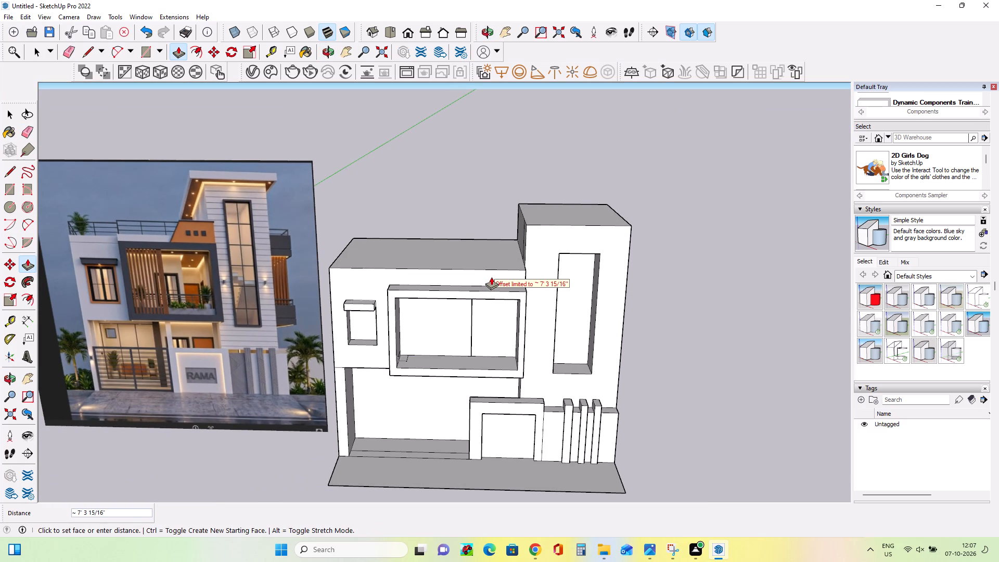
{"action": "left_click", "coordinate": [491, 277]}
Push the front face of the raised tower-side block back 5' 6 13/16" to form a recess in the balcony.
{"action": "left_click", "coordinate": [504, 336]}
{"action": "left_click", "coordinate": [501, 318]}
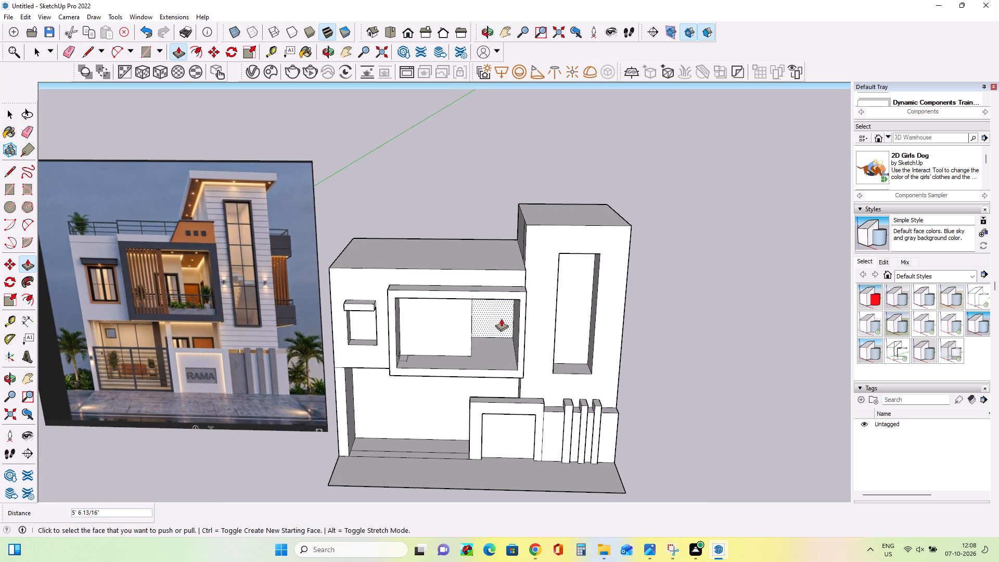
Push the underside of the recess opening in the front sign wall up 3 1/16" to make the opening taller.
{"action": "scroll", "coordinate": [492, 337], "scroll_direction": "up", "scroll_amount": 2}
{"action": "middle_click_drag", "start_coordinate": [478, 341], "coordinate": [483, 332]}
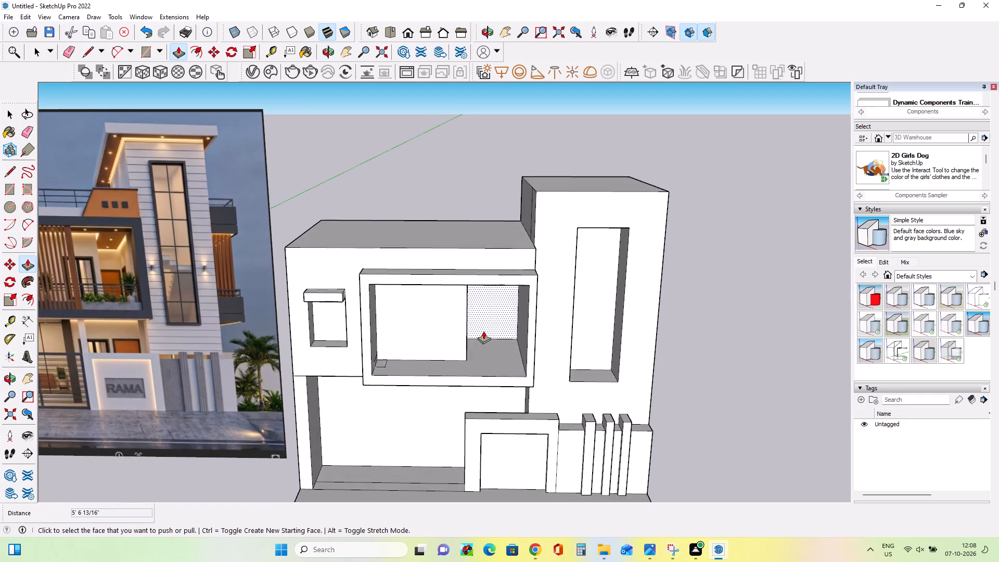
{"action": "scroll", "coordinate": [483, 331], "scroll_direction": "down", "scroll_amount": 3}
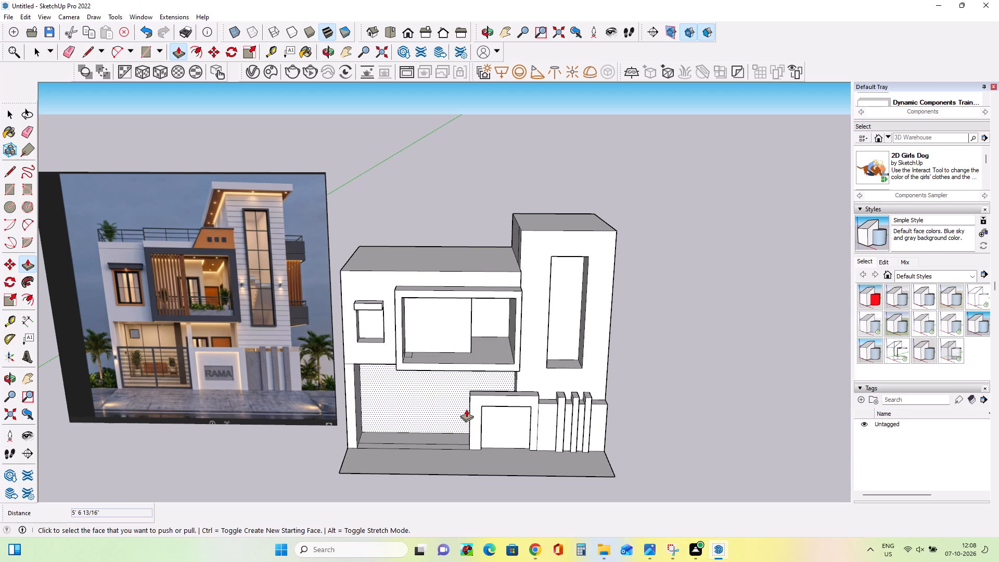
{"action": "middle_click_drag", "start_coordinate": [499, 401], "coordinate": [497, 329]}
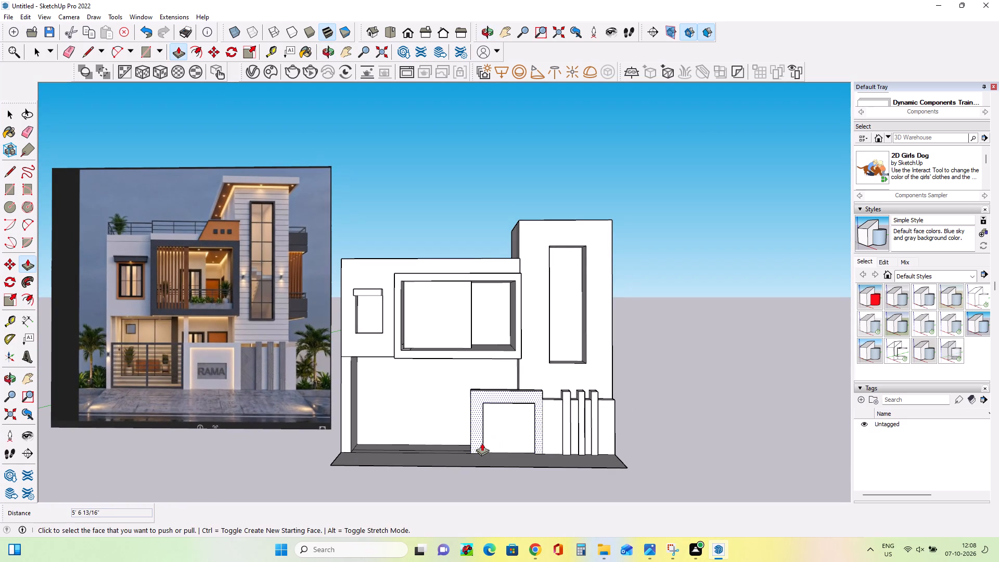
{"action": "middle_click_drag", "start_coordinate": [512, 439], "coordinate": [477, 416]}
{"action": "scroll", "coordinate": [494, 412], "scroll_direction": "up", "scroll_amount": 2}
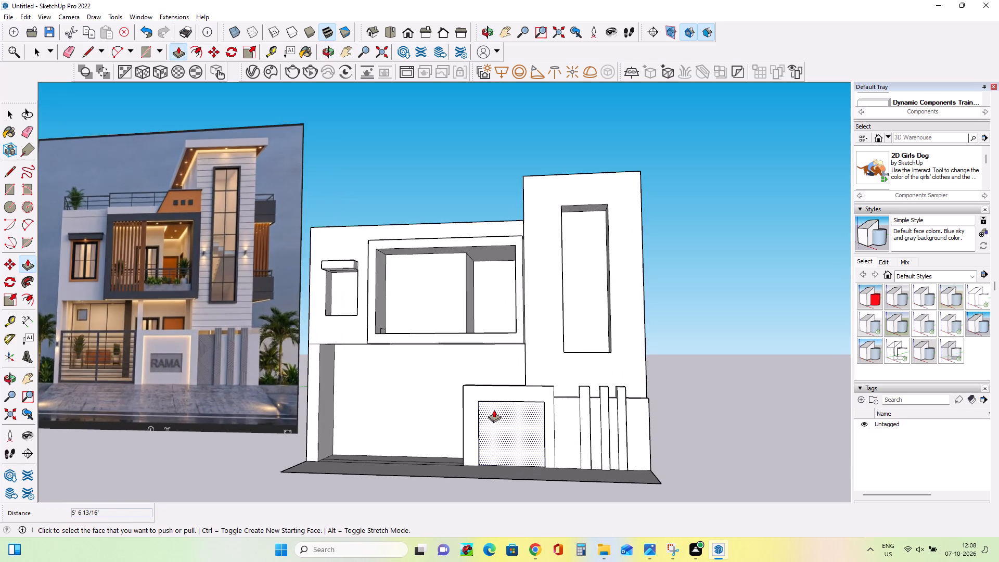
{"action": "middle_click_drag", "start_coordinate": [529, 424], "coordinate": [504, 347]}
{"action": "scroll", "coordinate": [519, 399], "scroll_direction": "up", "scroll_amount": 6}
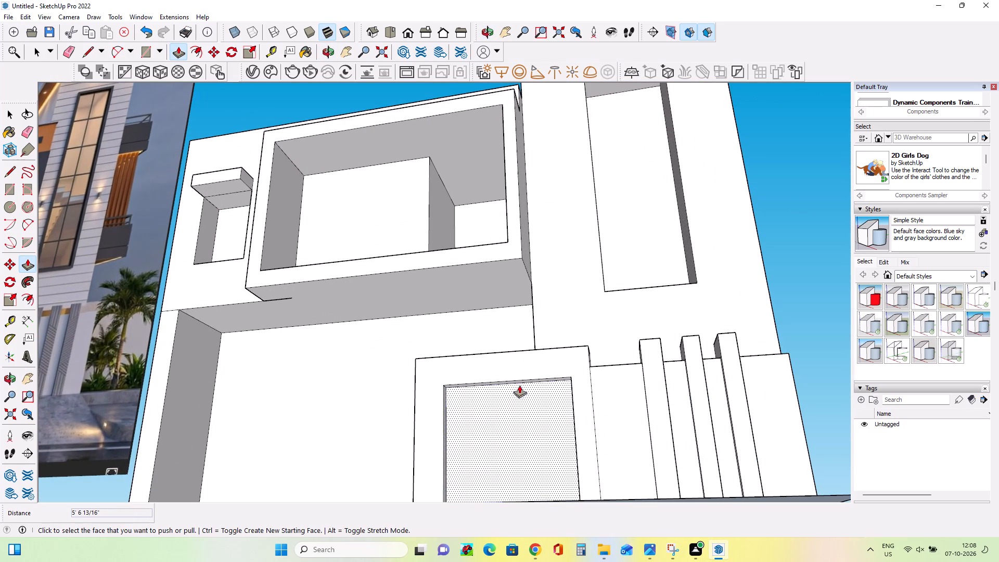
{"action": "left_click", "coordinate": [519, 381]}
{"action": "left_click", "coordinate": [519, 375]}
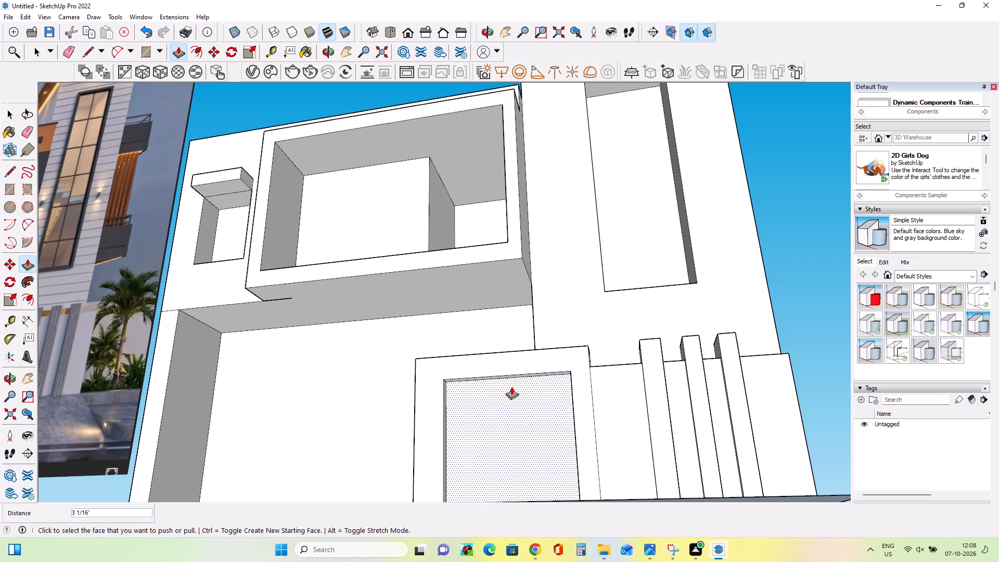
{"action": "scroll", "coordinate": [513, 387], "scroll_direction": "down", "scroll_amount": 9}
Delete the stray vertical face projecting behind the building, including its leftover bottom edge.
{"action": "middle_click_drag", "start_coordinate": [527, 476], "coordinate": [641, 546]}
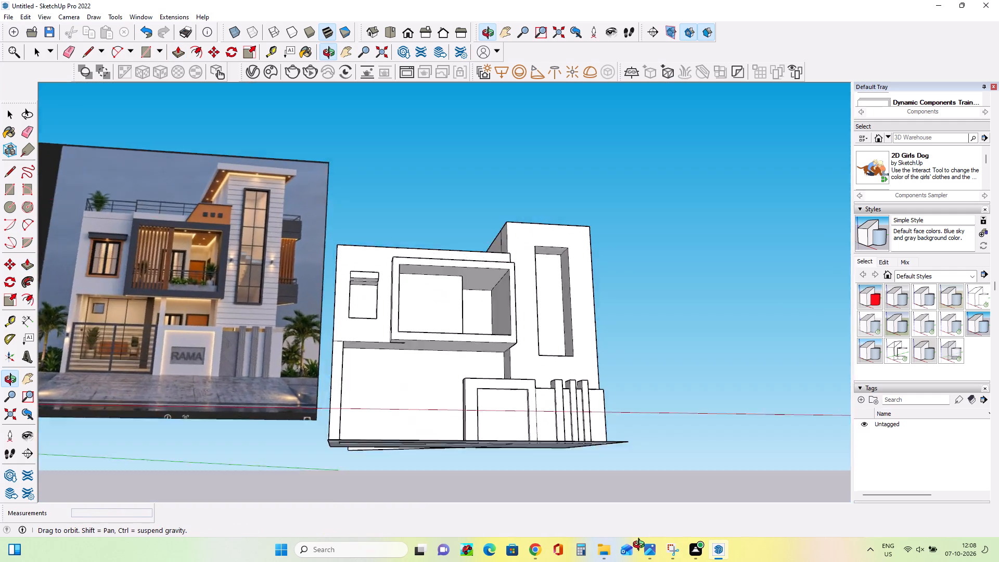
{"action": "middle_click_drag", "start_coordinate": [641, 546], "coordinate": [641, 548]}
{"action": "middle_click_drag", "start_coordinate": [390, 358], "coordinate": [859, 441]}
{"action": "middle_click_drag", "start_coordinate": [484, 424], "coordinate": [377, 449]}
{"action": "middle_click_drag", "start_coordinate": [246, 375], "coordinate": [0, 400]}
{"action": "middle_click_drag", "start_coordinate": [577, 404], "coordinate": [0, 328]}
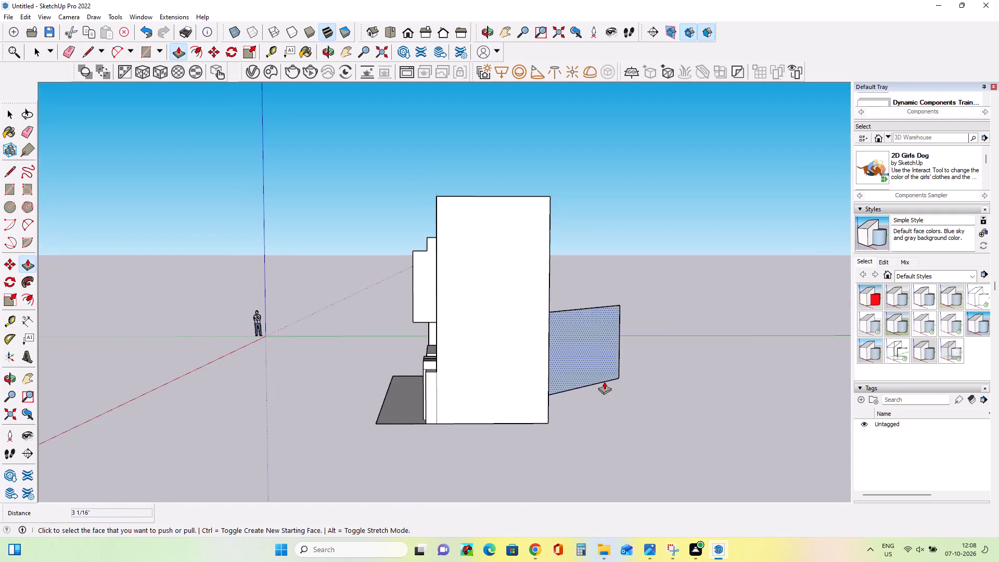
{"action": "middle_click_drag", "start_coordinate": [604, 381], "coordinate": [356, 429]}
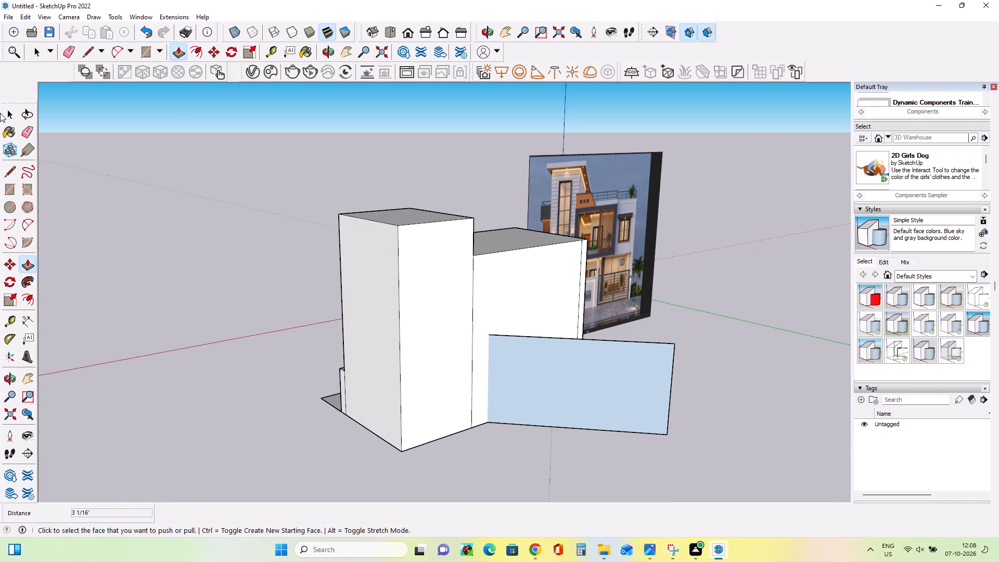
{"action": "left_click", "coordinate": [9, 113]}
{"action": "left_click_drag", "start_coordinate": [676, 331], "coordinate": [621, 423]}
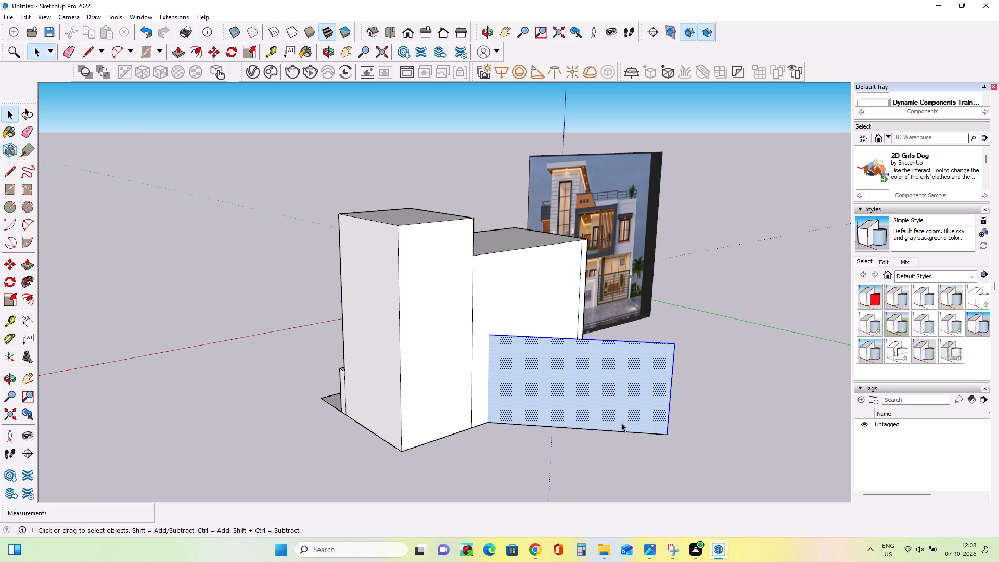
{"action": "key", "text": "Delete"}
{"action": "left_click_drag", "start_coordinate": [630, 419], "coordinate": [610, 454]}
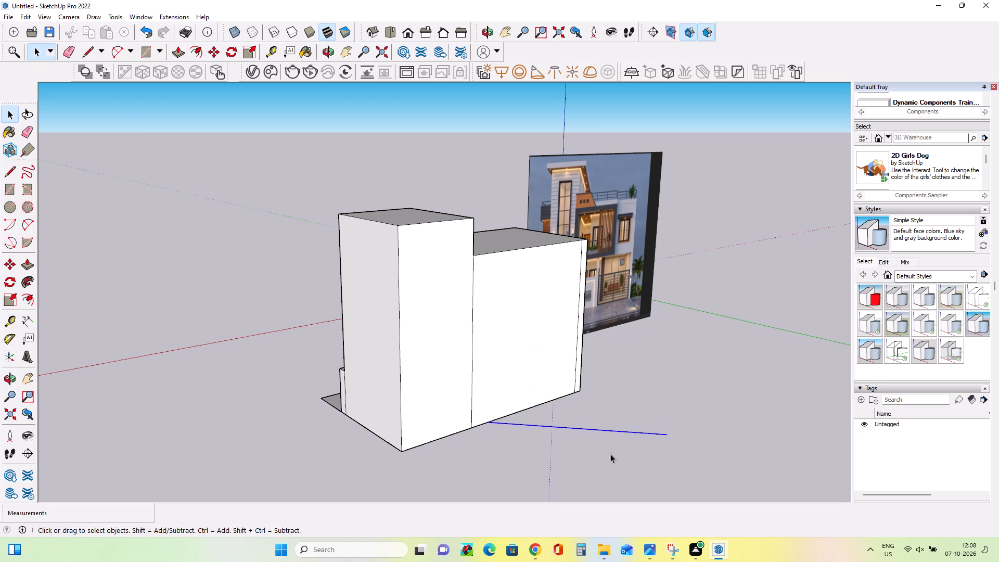
{"action": "key", "text": "Delete"}
Draw a doorway rectangle about 3' 4 1/2" by 5' 5 1/2" on the balcony block's front wall, starting at the floor line.
{"action": "middle_click_drag", "start_coordinate": [383, 359], "coordinate": [894, 433]}
{"action": "middle_click_drag", "start_coordinate": [491, 376], "coordinate": [633, 342]}
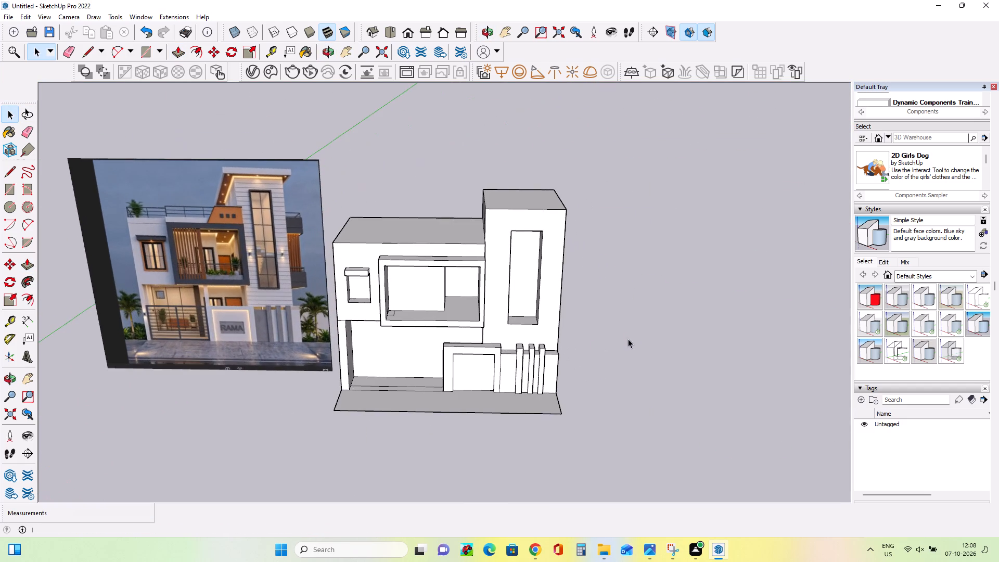
{"action": "scroll", "coordinate": [460, 318], "scroll_direction": "up", "scroll_amount": 3}
{"action": "middle_click_drag", "start_coordinate": [469, 308], "coordinate": [492, 292]}
{"action": "scroll", "coordinate": [462, 282], "scroll_direction": "up", "scroll_amount": 1}
{"action": "scroll", "coordinate": [470, 276], "scroll_direction": "down", "scroll_amount": 1}
{"action": "scroll", "coordinate": [516, 238], "scroll_direction": "down", "scroll_amount": 2}
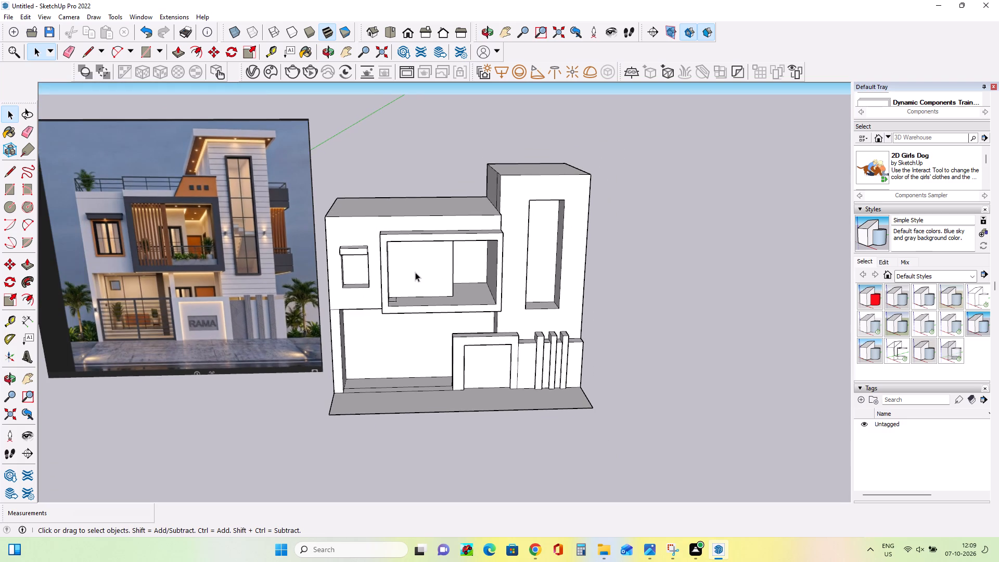
{"action": "left_click", "coordinate": [12, 189]}
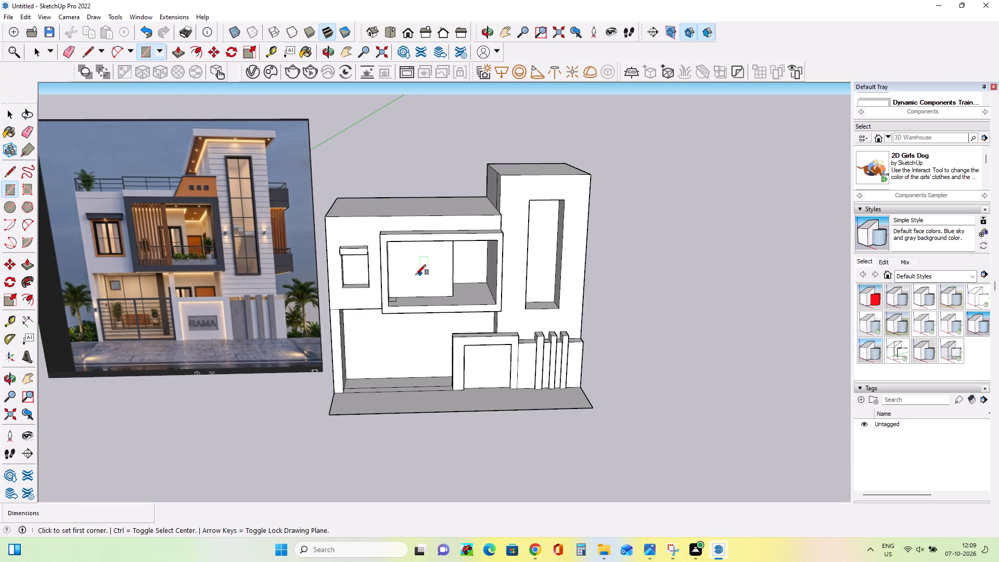
{"action": "scroll", "coordinate": [426, 290], "scroll_direction": "up", "scroll_amount": 2}
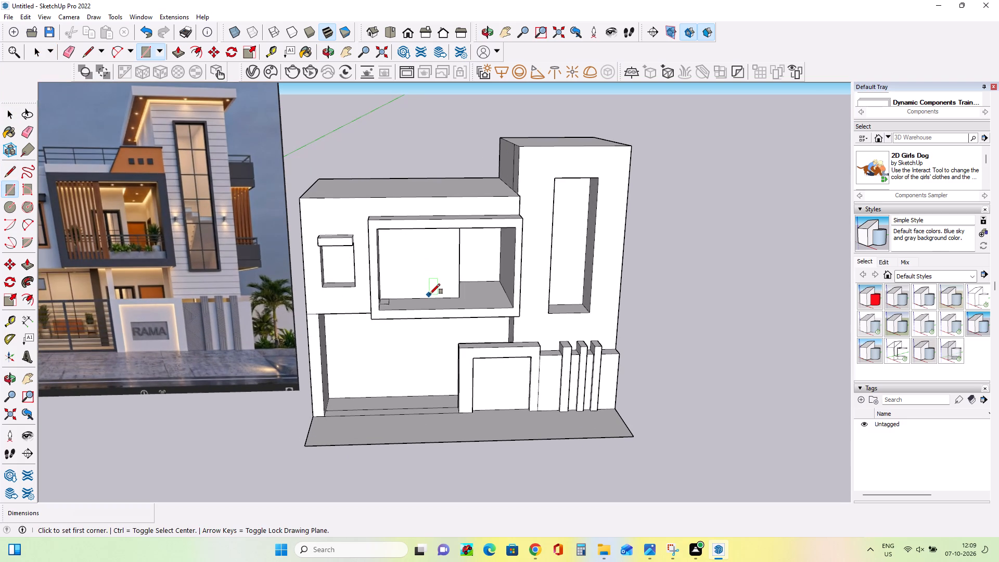
{"action": "left_click", "coordinate": [426, 298]}
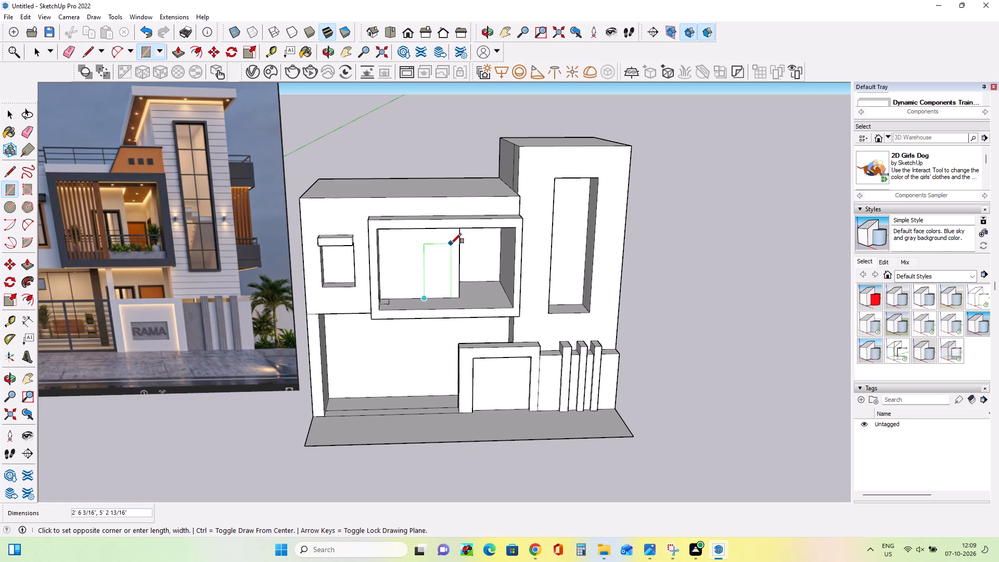
{"action": "key", "text": "Escape"}
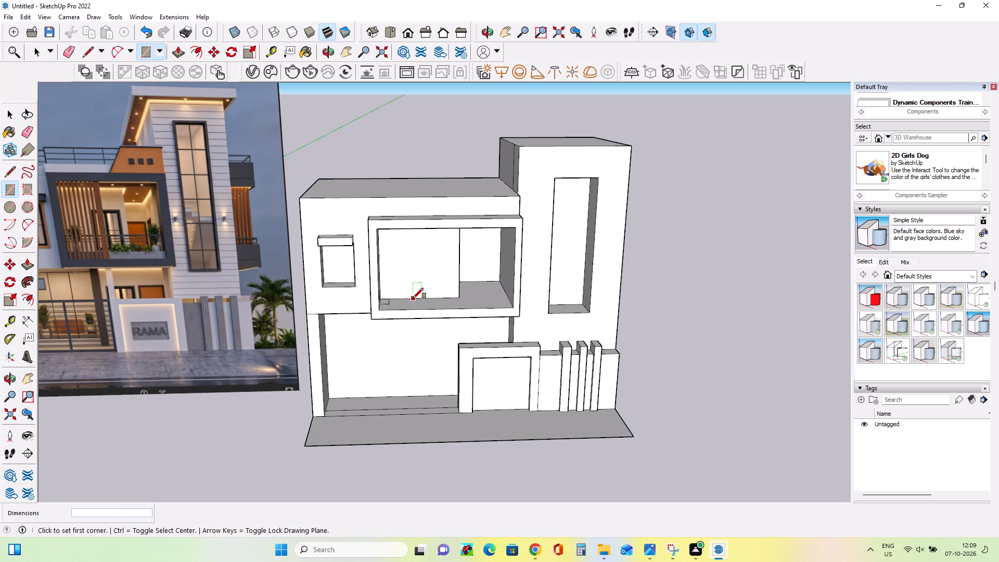
{"action": "left_click", "coordinate": [413, 298]}
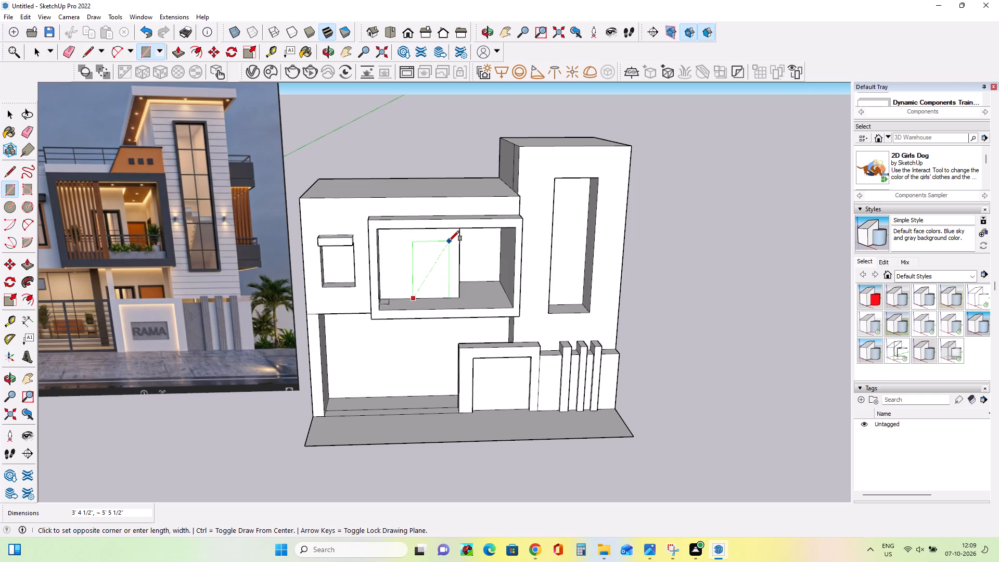
{"action": "left_click", "coordinate": [449, 241]}
Push the doorway rectangle into the balcony wall by 2' 3/16".
{"action": "middle_click_drag", "start_coordinate": [478, 295], "coordinate": [463, 314]}
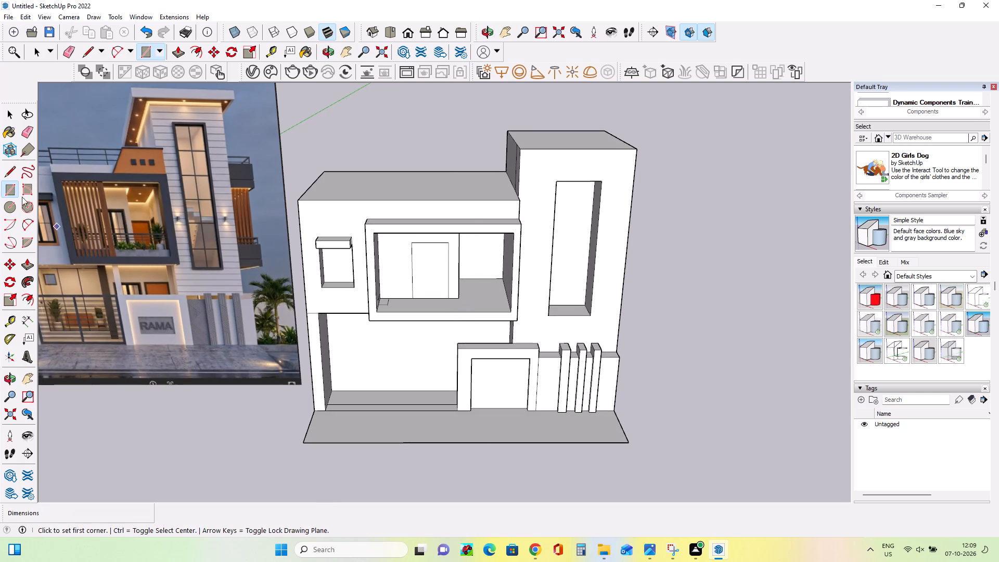
{"action": "left_click", "coordinate": [26, 265]}
{"action": "left_click", "coordinate": [430, 273]}
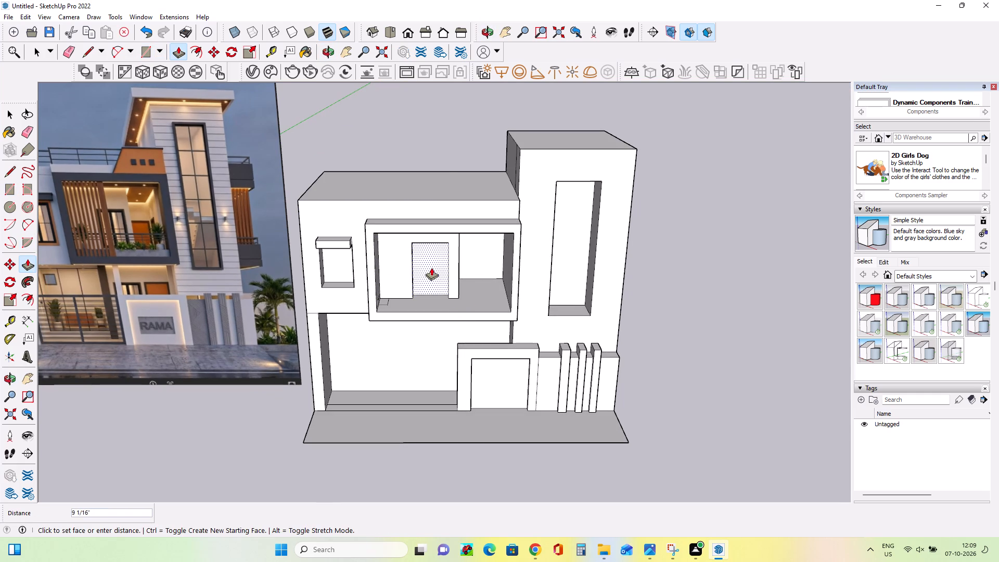
{"action": "left_click", "coordinate": [432, 266]}
Erase the leftover edges of the small square in the small-window-side corner of the balcony floor.
{"action": "middle_click_drag", "start_coordinate": [480, 310], "coordinate": [488, 290]}
{"action": "scroll", "coordinate": [420, 293], "scroll_direction": "up", "scroll_amount": 3}
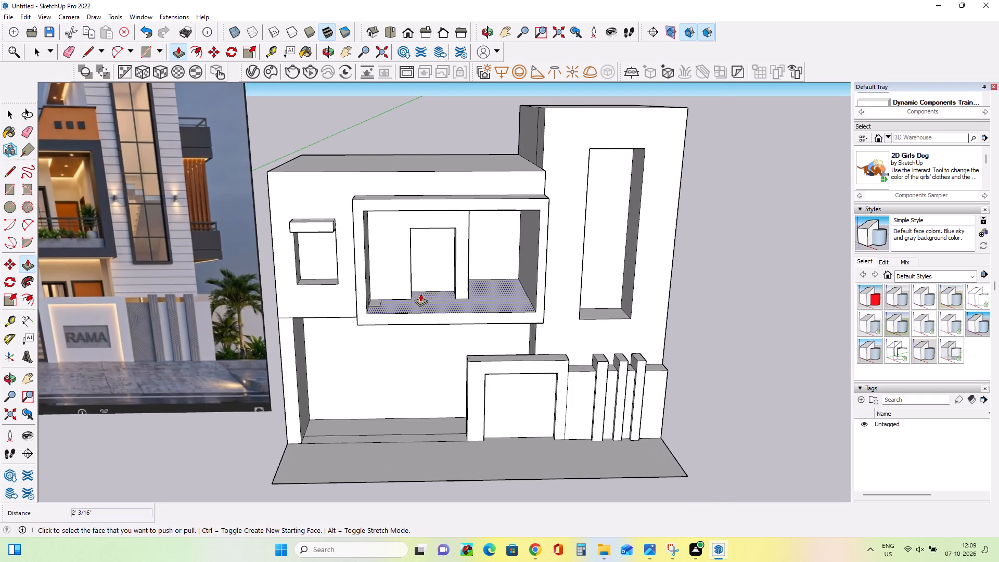
{"action": "middle_click_drag", "start_coordinate": [420, 294], "coordinate": [416, 320]}
{"action": "scroll", "coordinate": [379, 304], "scroll_direction": "up", "scroll_amount": 6}
{"action": "middle_click_drag", "start_coordinate": [385, 304], "coordinate": [385, 347]}
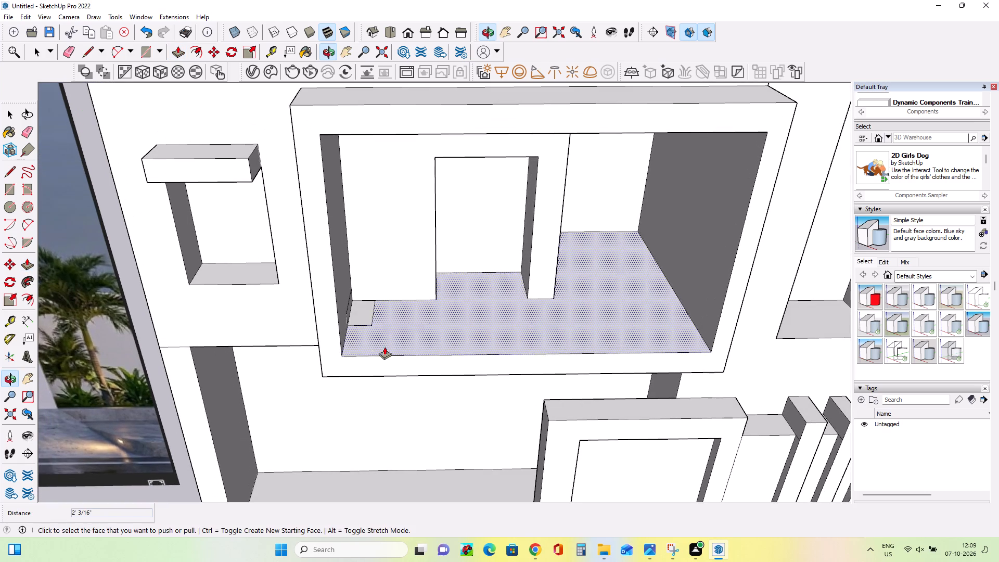
{"action": "left_click", "coordinate": [25, 132]}
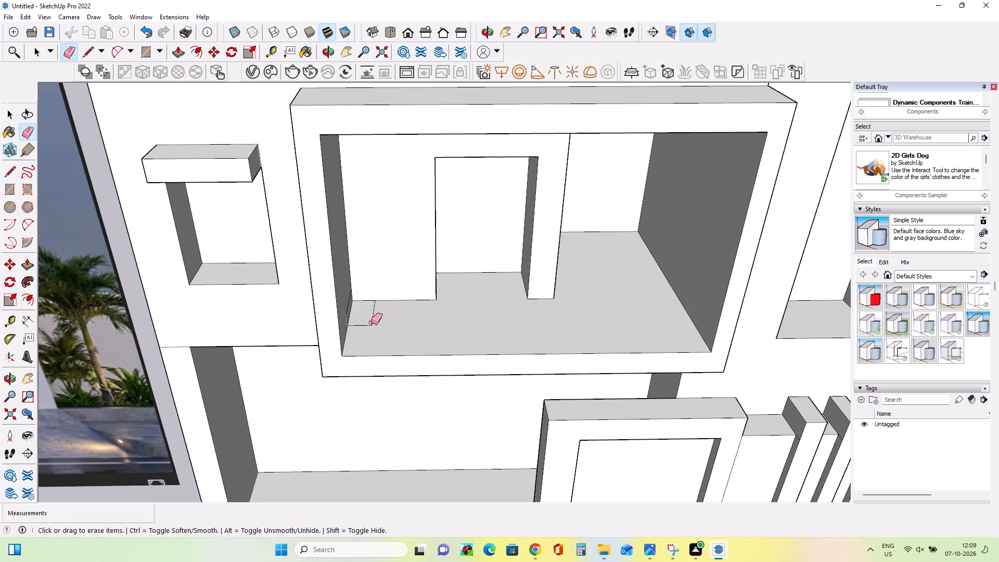
{"action": "left_click", "coordinate": [373, 322]}
{"action": "left_click", "coordinate": [367, 327]}
{"action": "left_click", "coordinate": [367, 325]}
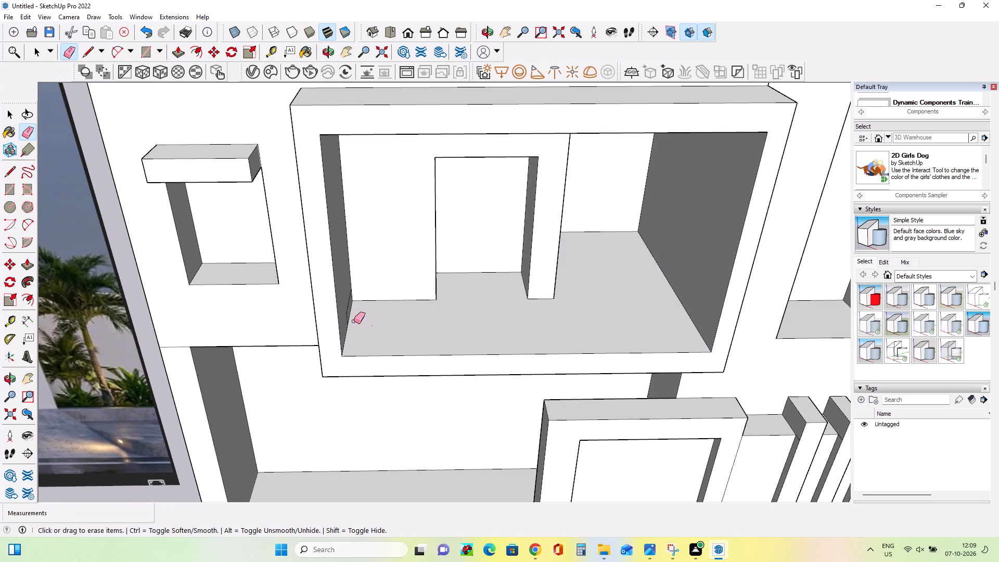
{"action": "left_click", "coordinate": [348, 315]}
{"action": "left_click", "coordinate": [348, 310]}
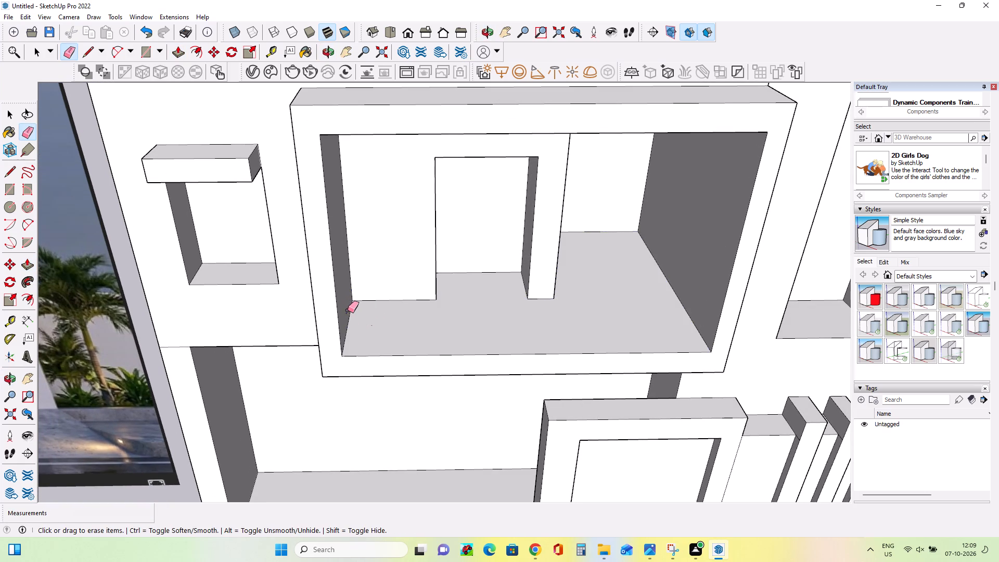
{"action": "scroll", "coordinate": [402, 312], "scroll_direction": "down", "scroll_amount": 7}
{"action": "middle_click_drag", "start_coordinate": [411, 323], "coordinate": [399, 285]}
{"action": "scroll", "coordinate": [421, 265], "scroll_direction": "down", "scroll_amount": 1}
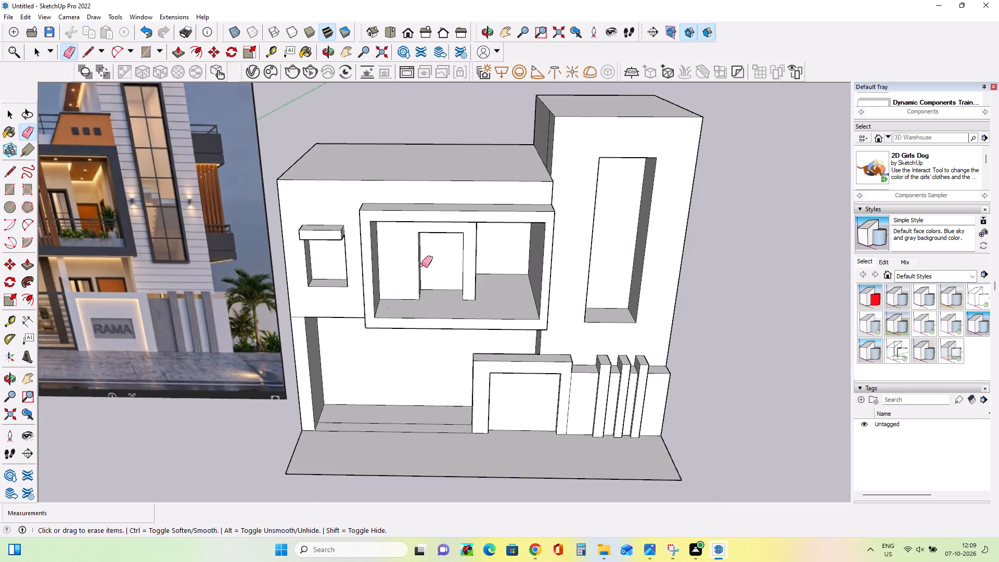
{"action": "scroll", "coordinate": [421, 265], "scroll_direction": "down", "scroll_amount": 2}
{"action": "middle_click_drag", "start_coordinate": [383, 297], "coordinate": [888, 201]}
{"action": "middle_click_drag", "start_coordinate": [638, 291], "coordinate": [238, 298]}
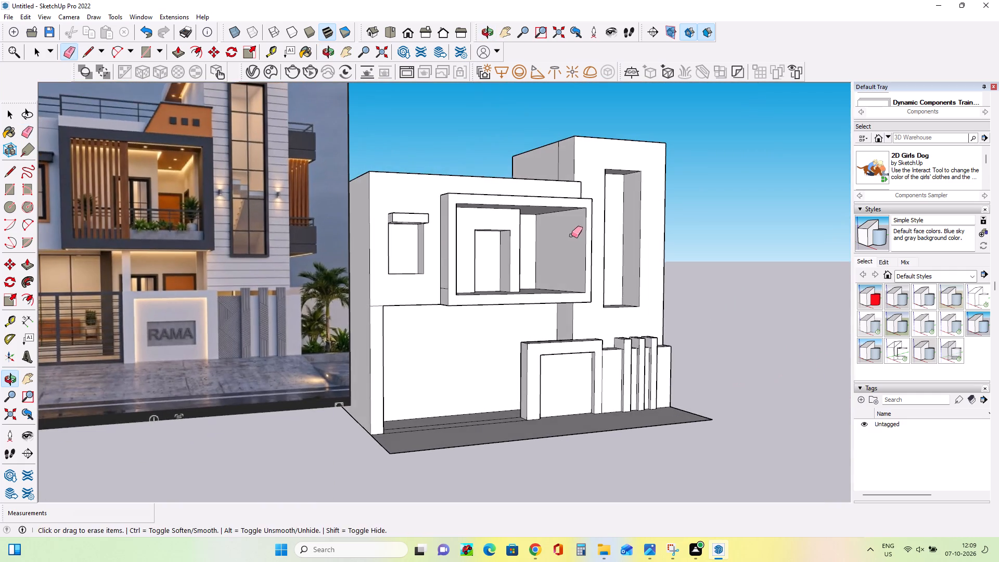
Push the recessed ground-floor back wall inward by 2' 9 1/4" to deepen the porch.
{"action": "middle_click_drag", "start_coordinate": [559, 247], "coordinate": [461, 290]}
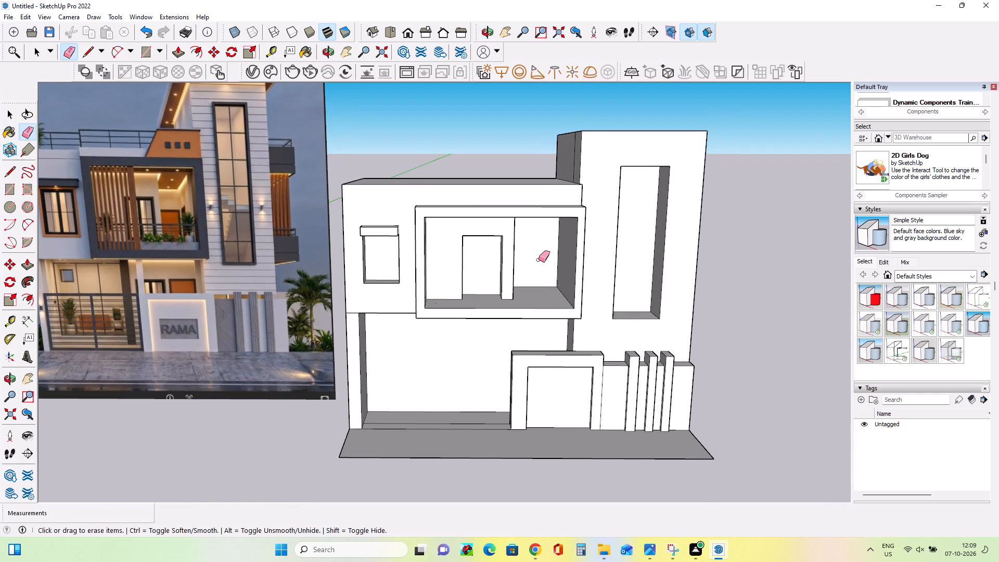
{"action": "scroll", "coordinate": [539, 260], "scroll_direction": "up", "scroll_amount": 1}
{"action": "scroll", "coordinate": [539, 260], "scroll_direction": "down", "scroll_amount": 2}
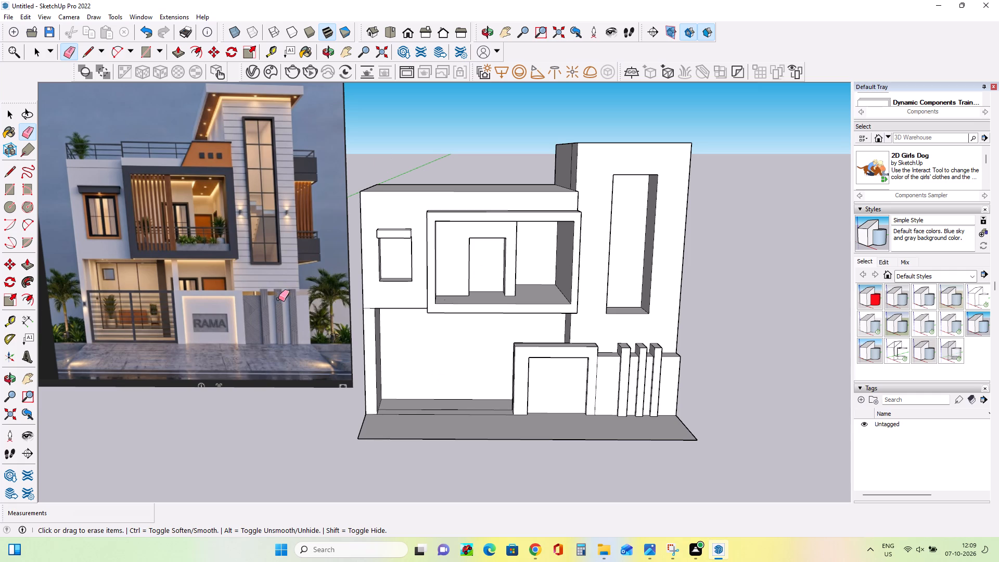
{"action": "left_click", "coordinate": [21, 265]}
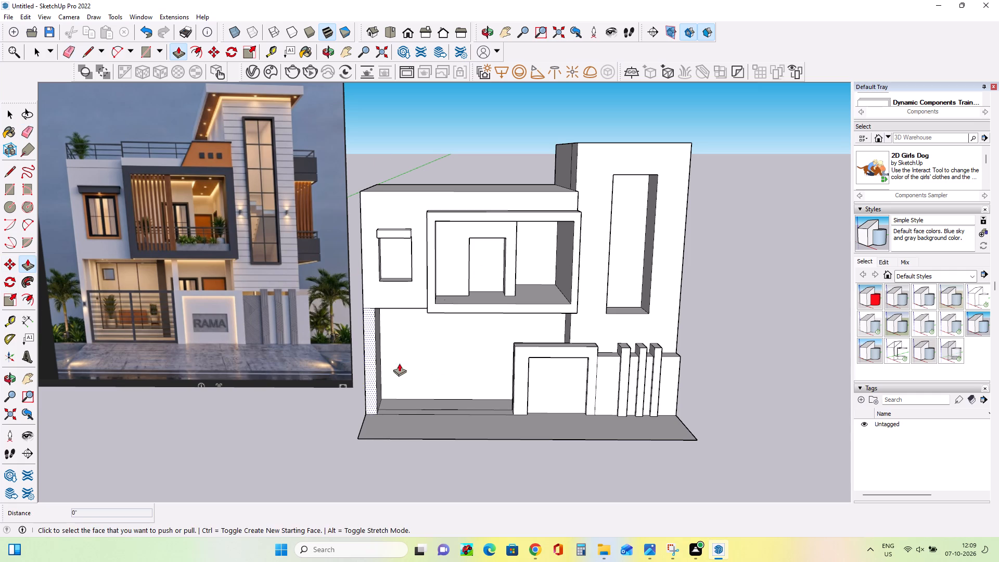
{"action": "left_click", "coordinate": [401, 362]}
{"action": "left_click", "coordinate": [407, 355]}
{"action": "middle_click_drag", "start_coordinate": [433, 366], "coordinate": [436, 379]}
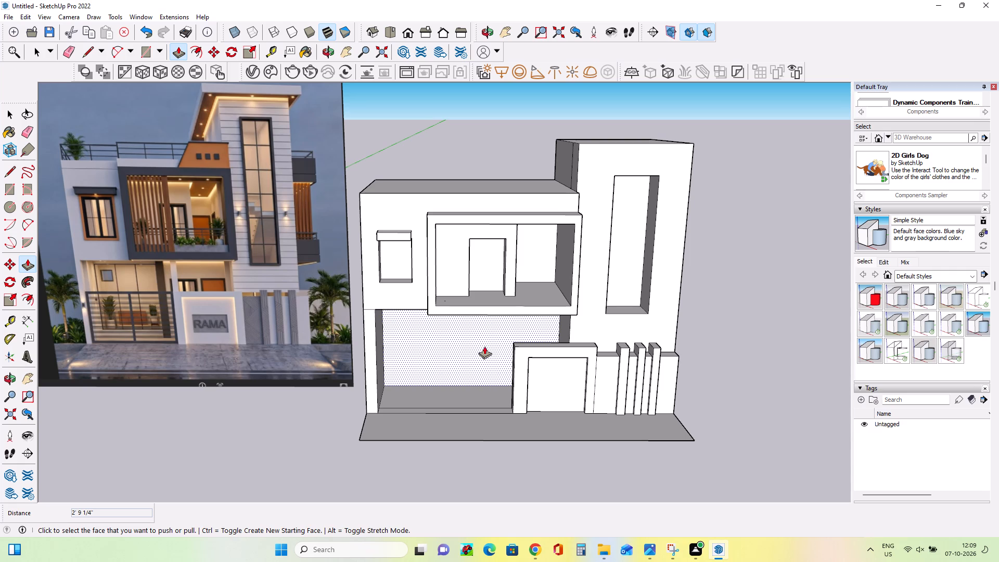
Draw an upright rectangle about 3' by 6' 10" on the ground-floor back wall, starting at the floor line behind the RAMA sign wall.
{"action": "middle_click_drag", "start_coordinate": [484, 346], "coordinate": [591, 378]}
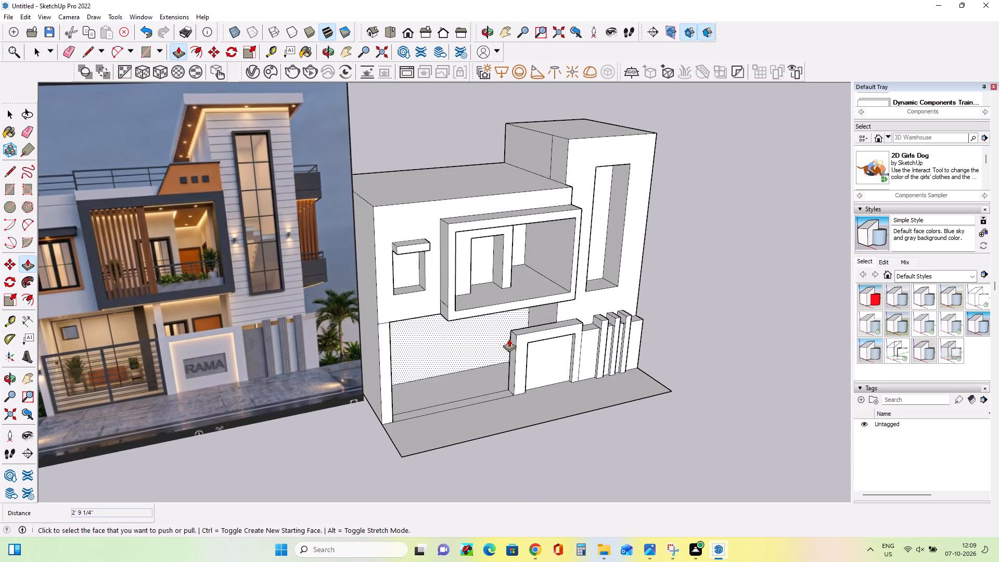
{"action": "middle_click_drag", "start_coordinate": [509, 339], "coordinate": [420, 335]}
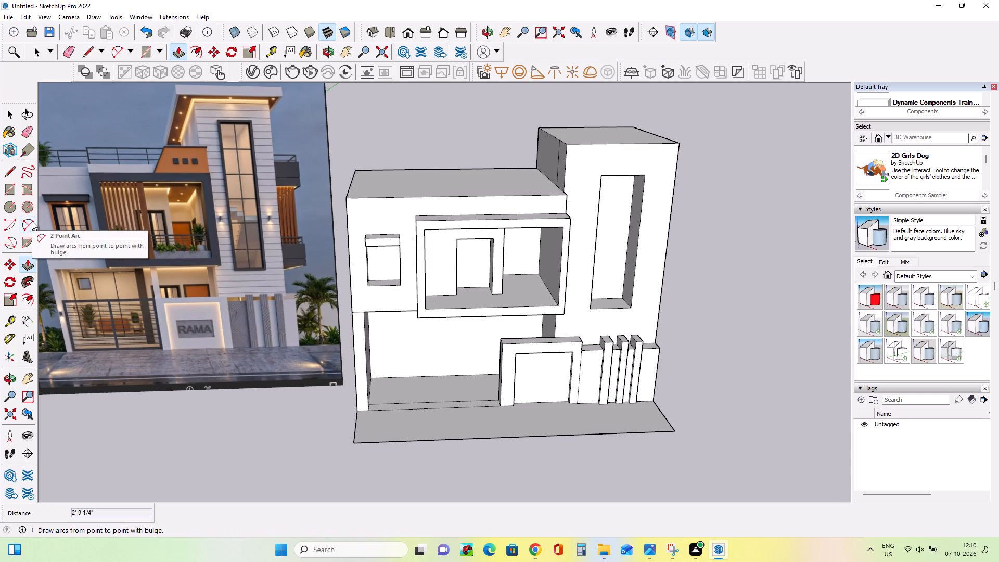
{"action": "middle_click_drag", "start_coordinate": [435, 346], "coordinate": [492, 377]}
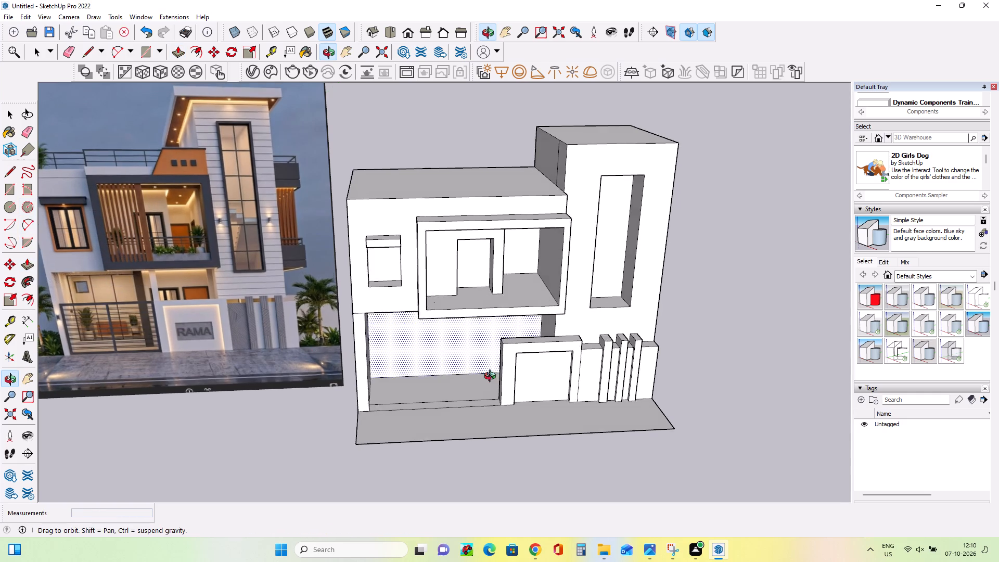
{"action": "middle_click_drag", "start_coordinate": [492, 377], "coordinate": [555, 400]}
{"action": "middle_click_drag", "start_coordinate": [428, 322], "coordinate": [423, 234]}
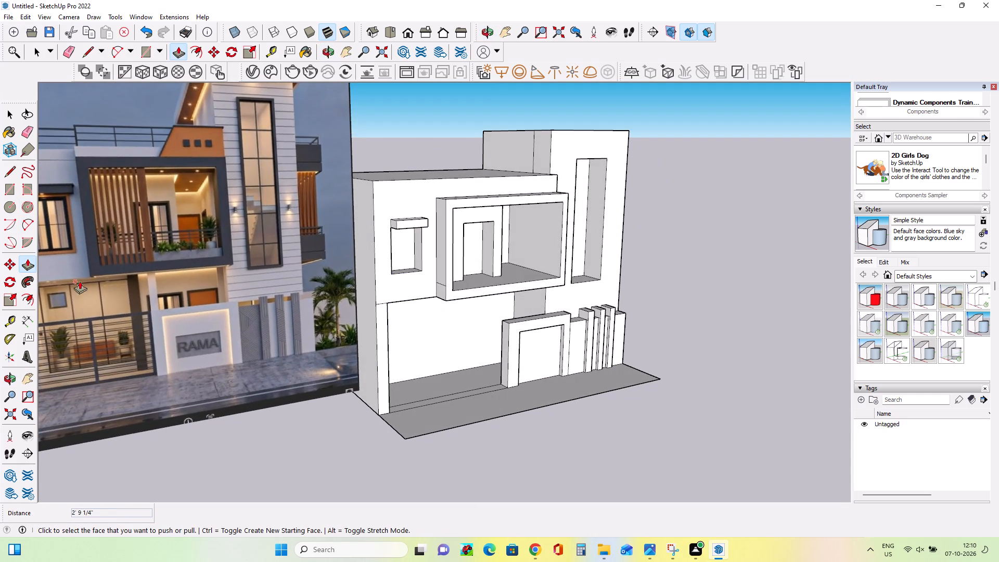
{"action": "left_click", "coordinate": [7, 185]}
{"action": "middle_click_drag", "start_coordinate": [484, 333], "coordinate": [542, 377]}
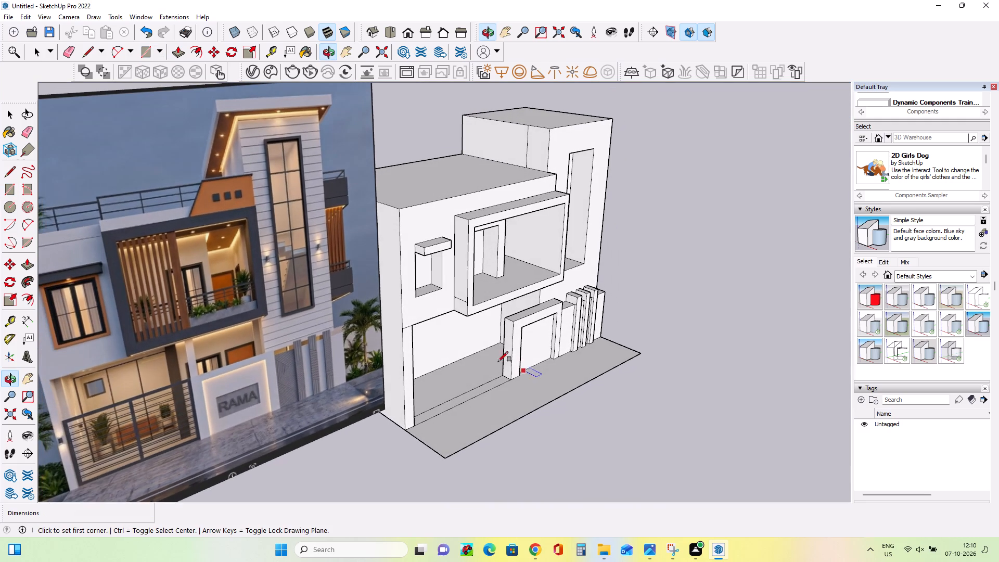
{"action": "scroll", "coordinate": [494, 346], "scroll_direction": "up", "scroll_amount": 3}
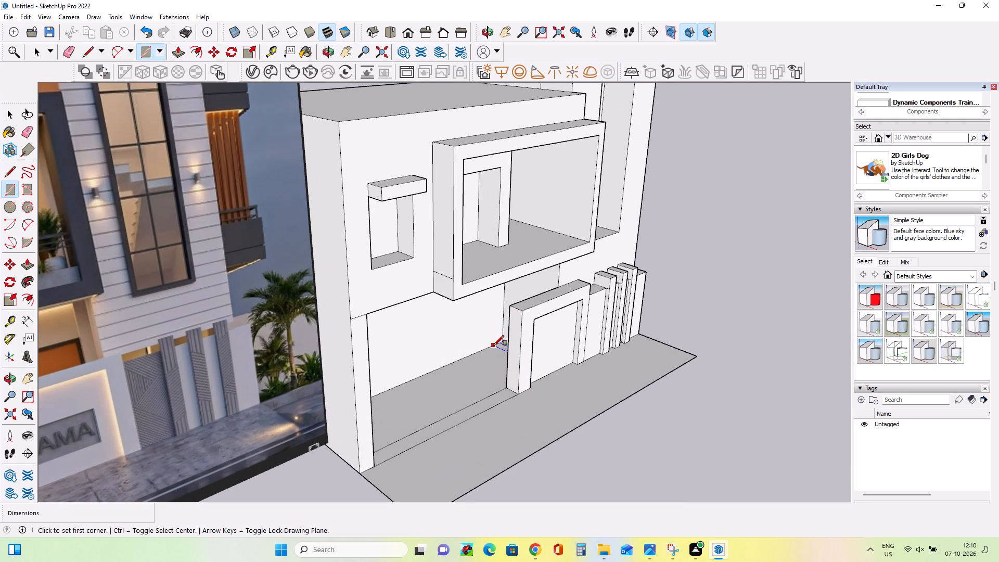
{"action": "left_click", "coordinate": [496, 342]}
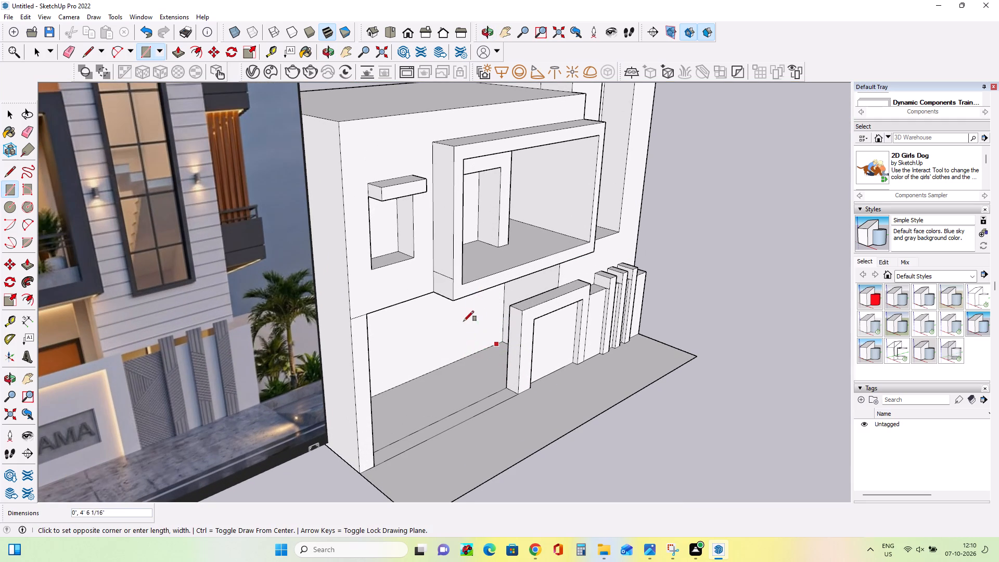
{"action": "middle_click_drag", "start_coordinate": [464, 321], "coordinate": [391, 298]}
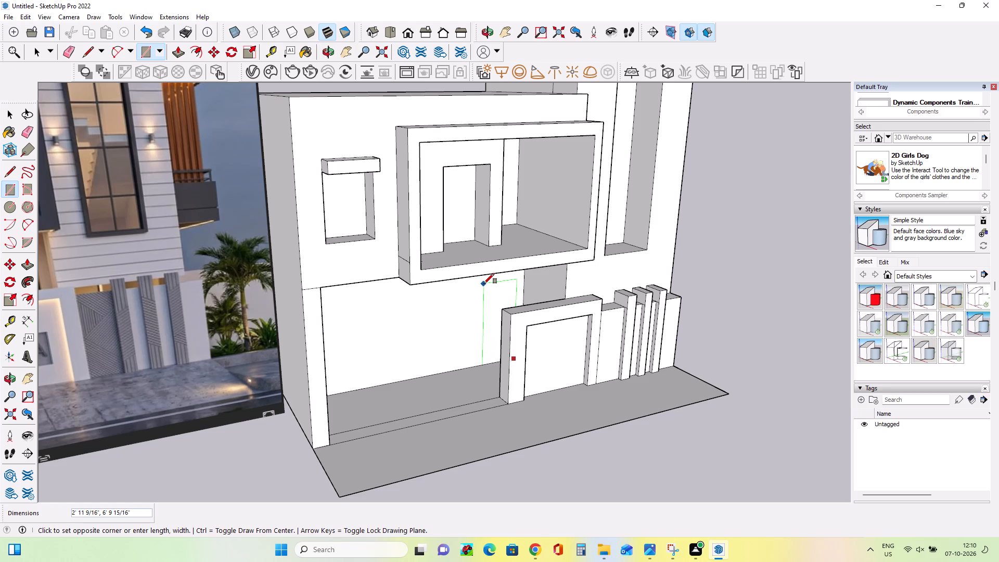
{"action": "left_click", "coordinate": [485, 283]}
Draw a second upright rectangle about 3' 9" by 6' 9" beside the first one, starting at the porch floor line.
{"action": "scroll", "coordinate": [513, 338], "scroll_direction": "down", "scroll_amount": 3}
{"action": "middle_click_drag", "start_coordinate": [513, 340], "coordinate": [499, 344]}
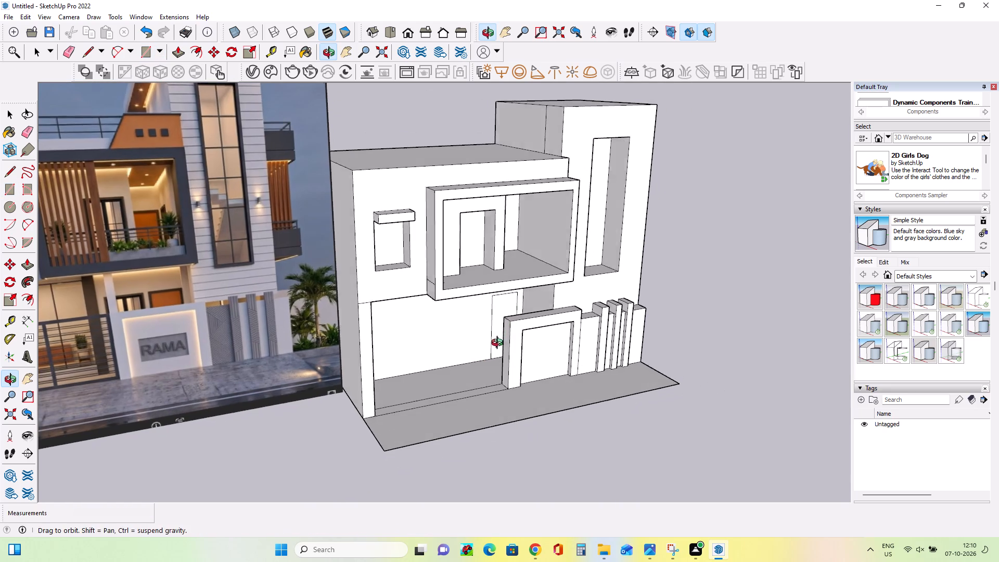
{"action": "middle_click_drag", "start_coordinate": [499, 344], "coordinate": [499, 344]}
{"action": "middle_click_drag", "start_coordinate": [490, 356], "coordinate": [413, 370]}
{"action": "middle_click_drag", "start_coordinate": [456, 356], "coordinate": [535, 333]}
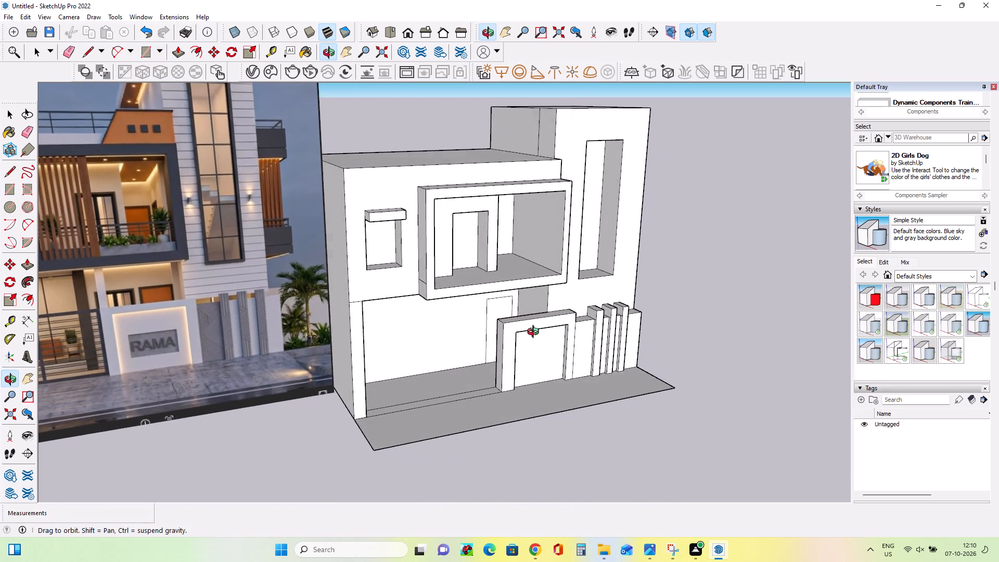
{"action": "middle_click_drag", "start_coordinate": [535, 333], "coordinate": [553, 325]}
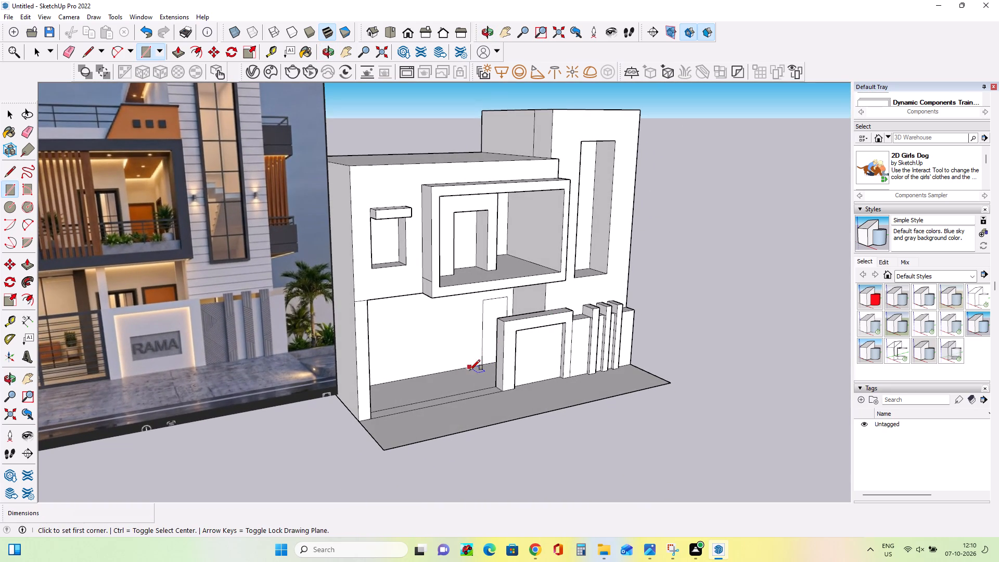
{"action": "scroll", "coordinate": [473, 368], "scroll_direction": "up", "scroll_amount": 6}
{"action": "left_click", "coordinate": [480, 365]}
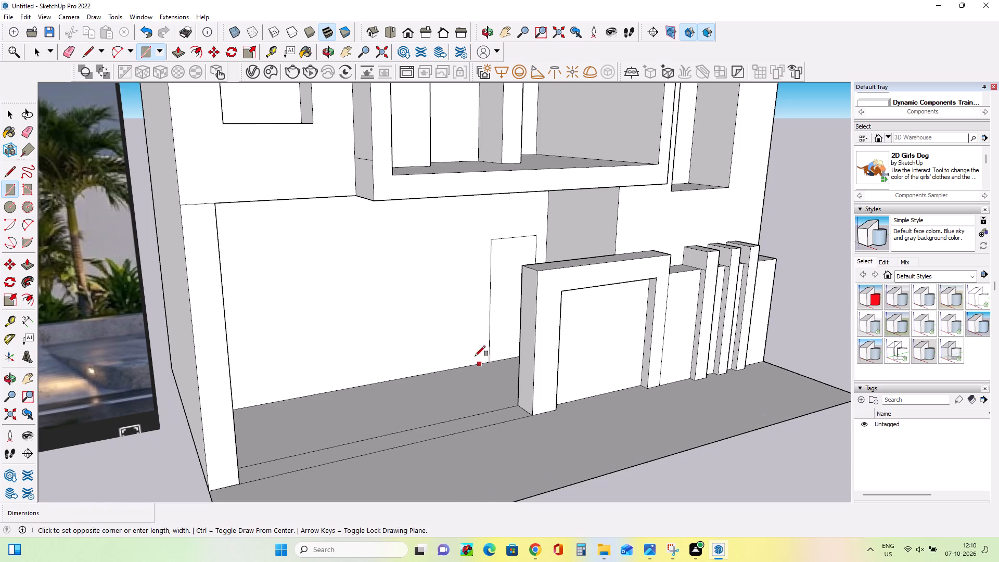
{"action": "scroll", "coordinate": [471, 270], "scroll_direction": "down", "scroll_amount": 7}
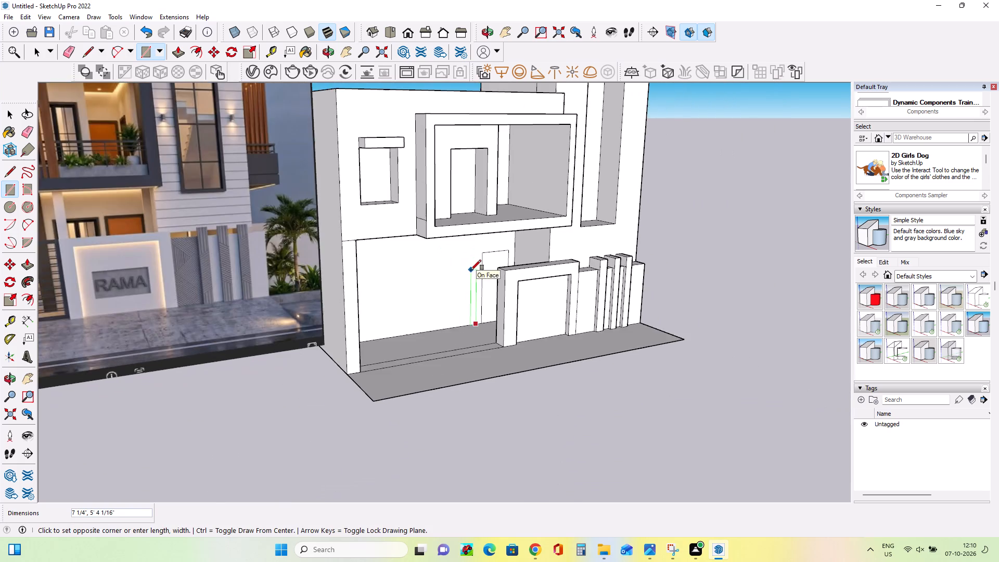
{"action": "scroll", "coordinate": [471, 270], "scroll_direction": "down", "scroll_amount": 3}
{"action": "scroll", "coordinate": [471, 270], "scroll_direction": "up", "scroll_amount": 6}
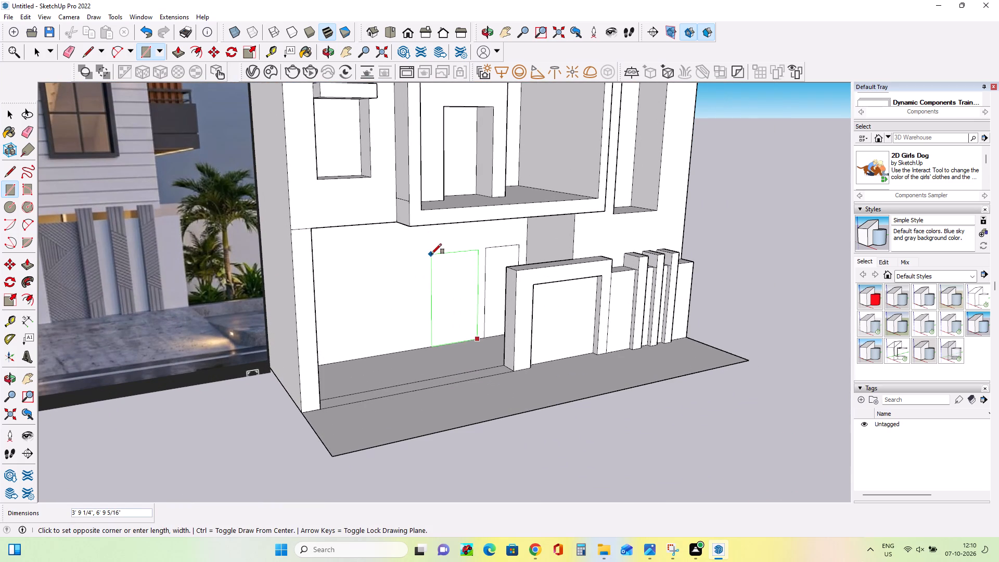
{"action": "left_click", "coordinate": [431, 254]}
Pull the porch-side end face of the RAMA sign wall outward by about 3' 5" to widen the wall.
{"action": "middle_click_drag", "start_coordinate": [513, 350], "coordinate": [466, 363]}
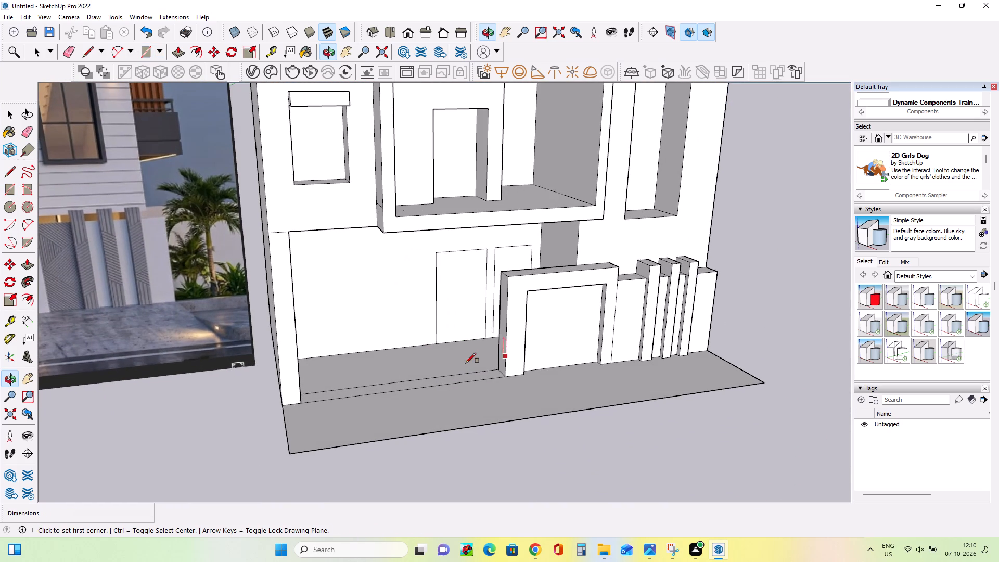
{"action": "scroll", "coordinate": [465, 354], "scroll_direction": "down", "scroll_amount": 6}
{"action": "middle_click_drag", "start_coordinate": [423, 364], "coordinate": [499, 363]}
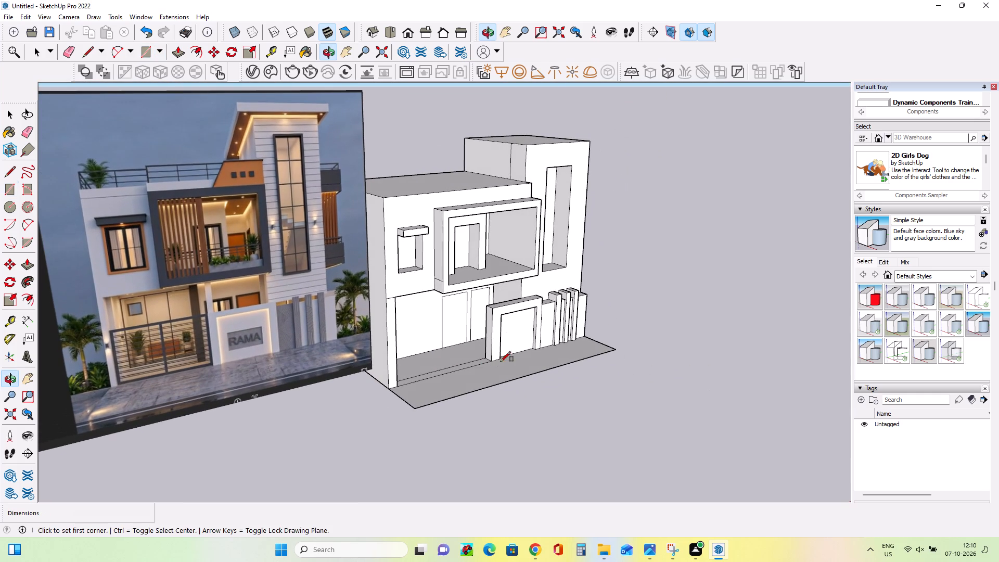
{"action": "left_click", "coordinate": [33, 266]}
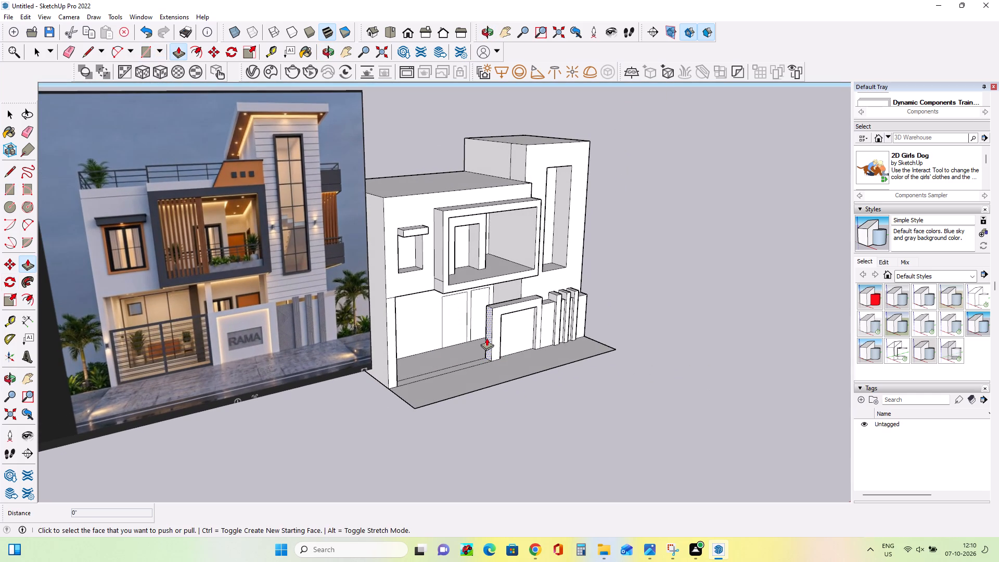
{"action": "left_click", "coordinate": [486, 337]}
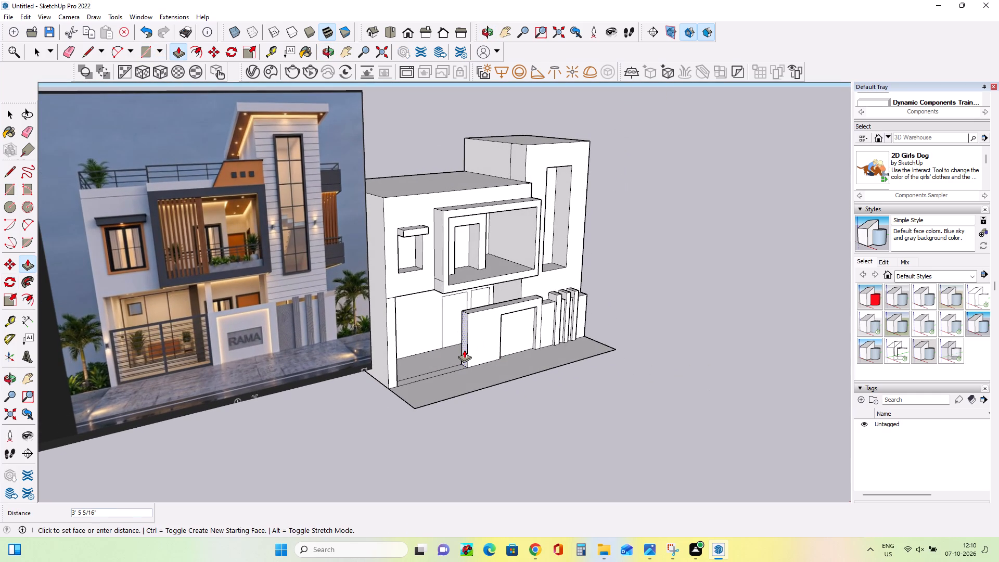
{"action": "left_click", "coordinate": [464, 350]}
{"action": "middle_click_drag", "start_coordinate": [588, 364], "coordinate": [429, 365]}
{"action": "middle_click_drag", "start_coordinate": [535, 349], "coordinate": [519, 349]}
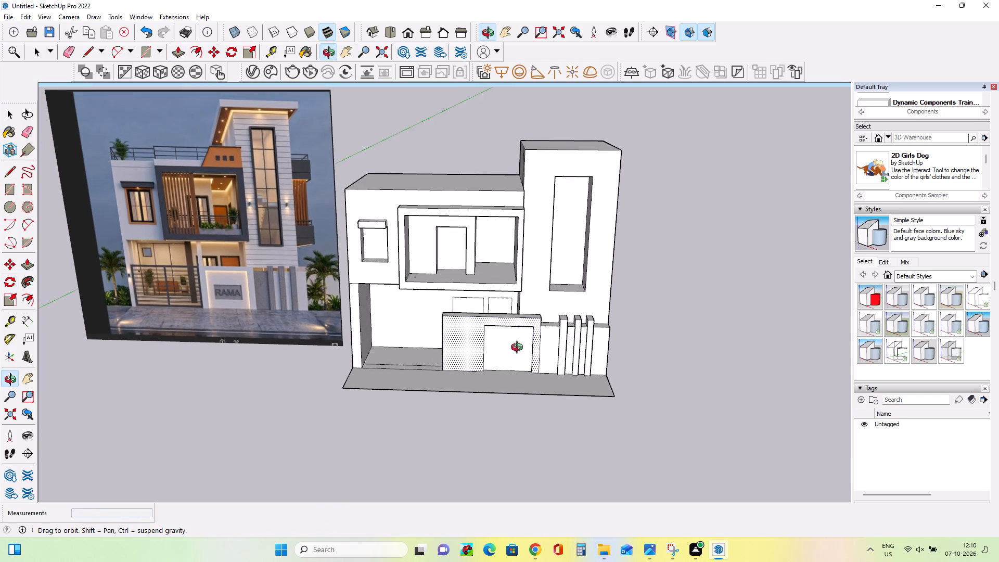
{"action": "middle_click_drag", "start_coordinate": [519, 349], "coordinate": [515, 351]}
{"action": "middle_click_drag", "start_coordinate": [507, 338], "coordinate": [606, 320]}
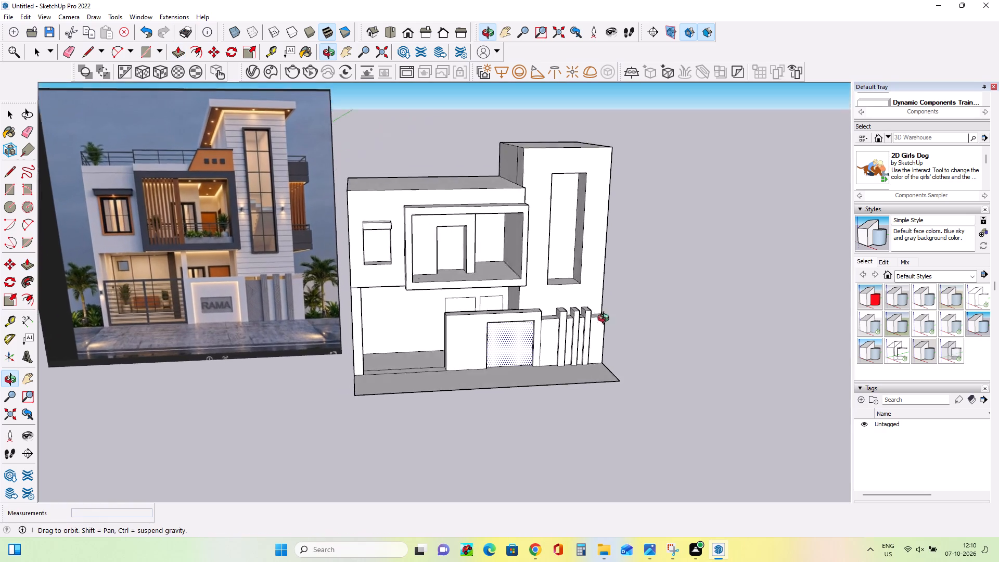
{"action": "middle_click_drag", "start_coordinate": [606, 320], "coordinate": [638, 309]}
Push the sign wall's porch-side end face back by about 9 1/4" and a further 10 13/16".
{"action": "left_click", "coordinate": [450, 347]}
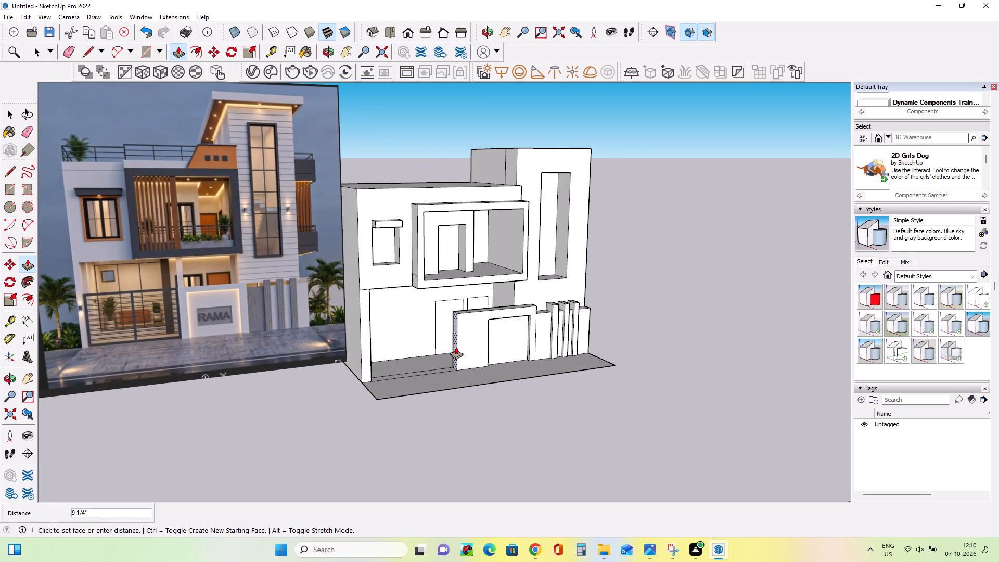
{"action": "left_click", "coordinate": [456, 347]}
{"action": "middle_click_drag", "start_coordinate": [517, 350], "coordinate": [391, 382]}
{"action": "middle_click_drag", "start_coordinate": [440, 352], "coordinate": [469, 352]}
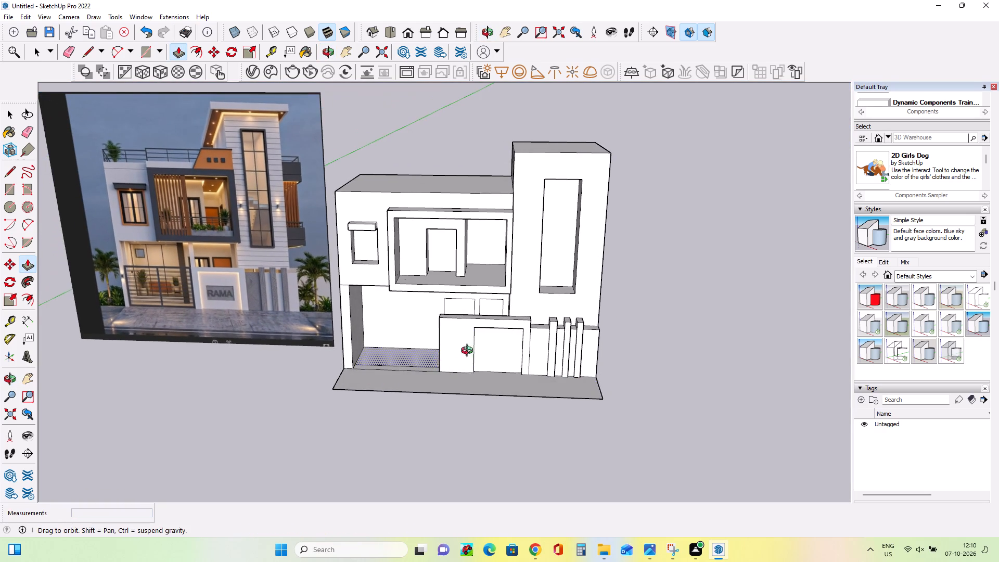
{"action": "middle_click_drag", "start_coordinate": [469, 352], "coordinate": [566, 346]}
{"action": "left_click", "coordinate": [446, 349]}
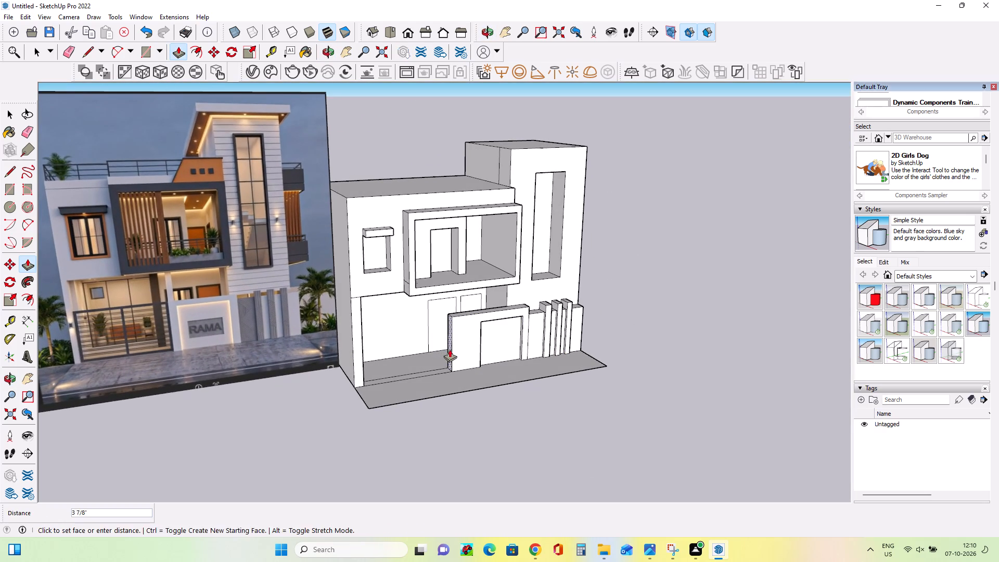
{"action": "left_click", "coordinate": [454, 349]}
{"action": "middle_click_drag", "start_coordinate": [484, 348], "coordinate": [387, 363]}
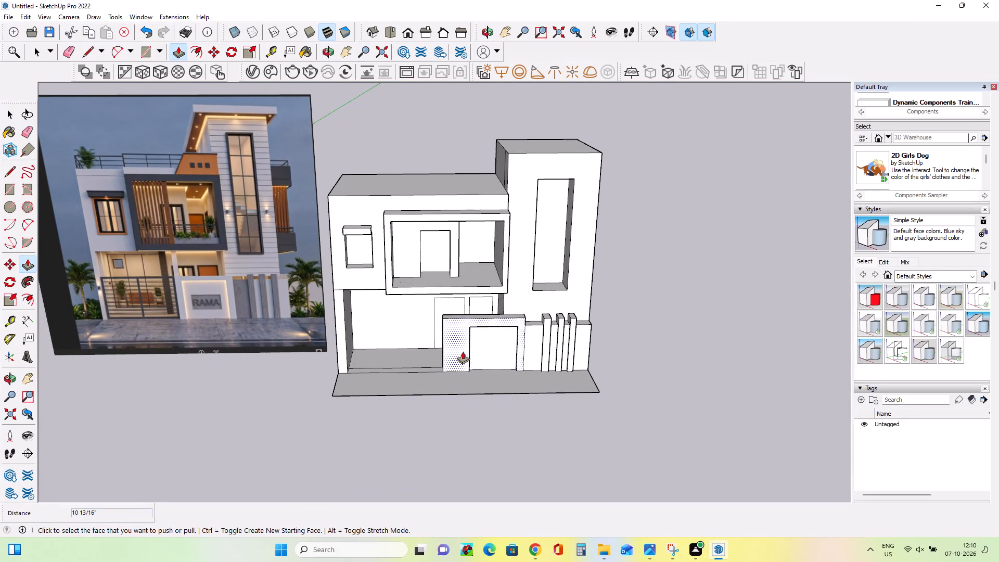
Draw a line about 1' 2 3/8" long across the sign wall's top face to mark off a pillar at its porch-side end.
{"action": "scroll", "coordinate": [463, 345], "scroll_direction": "up", "scroll_amount": 1}
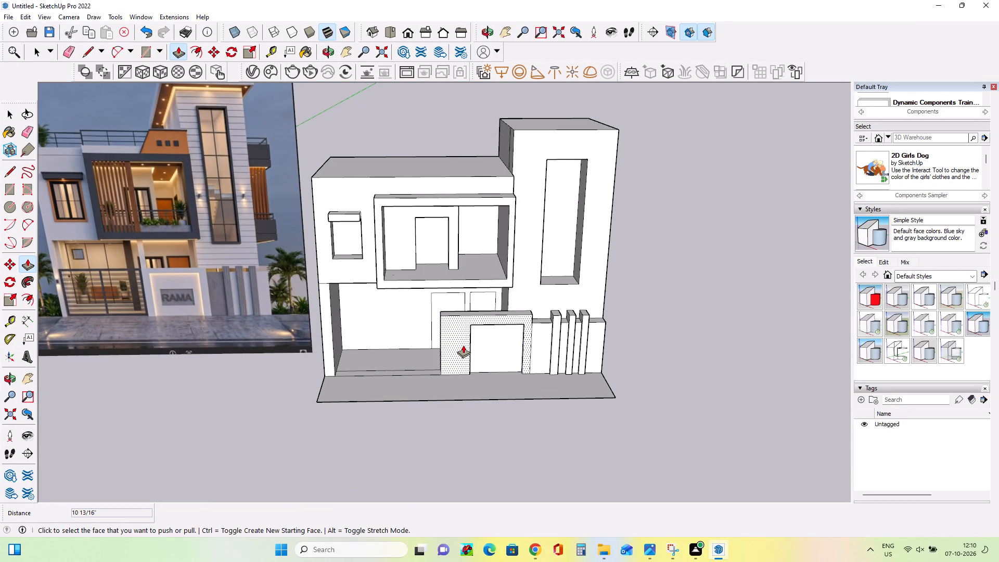
{"action": "middle_click_drag", "start_coordinate": [458, 312], "coordinate": [464, 364]}
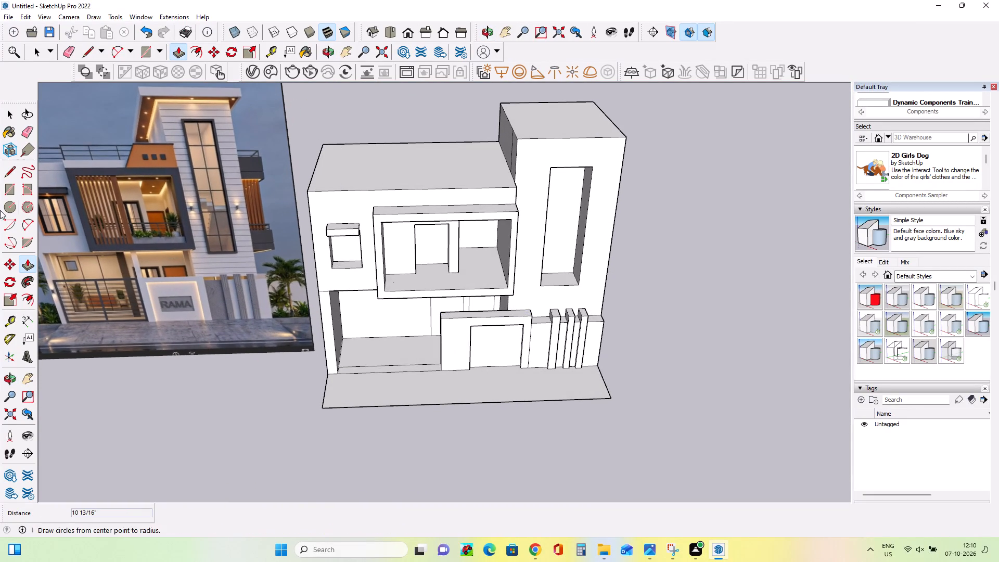
{"action": "left_click", "coordinate": [6, 172]}
{"action": "scroll", "coordinate": [449, 334], "scroll_direction": "up", "scroll_amount": 1}
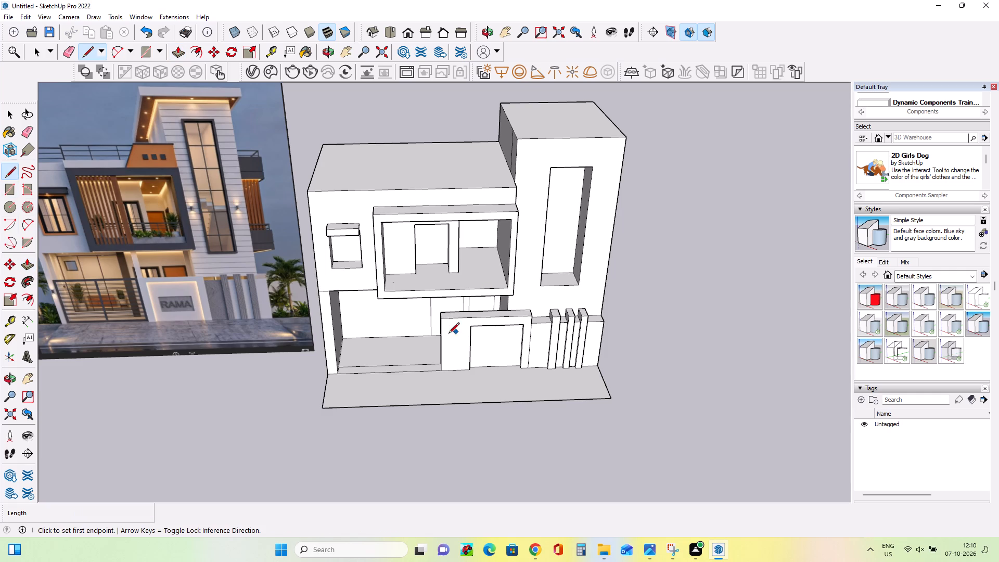
{"action": "scroll", "coordinate": [449, 334], "scroll_direction": "up", "scroll_amount": 5}
{"action": "left_click", "coordinate": [454, 314]}
{"action": "left_click", "coordinate": [454, 300]}
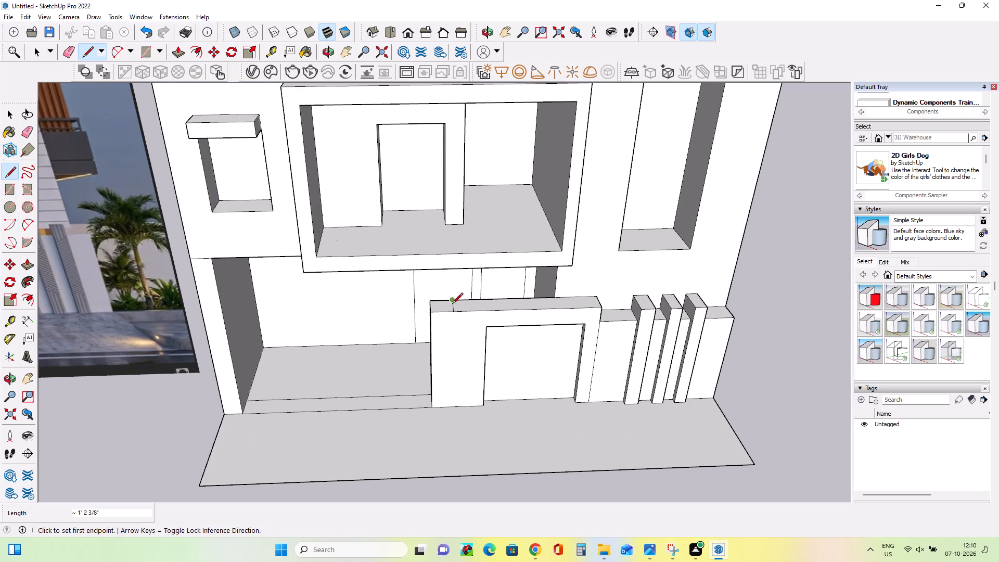
Pull the marked-off end of the sign wall's top face up 4' to the underside of the balcony as a pillar.
{"action": "middle_click_drag", "start_coordinate": [464, 344], "coordinate": [488, 236]}
{"action": "middle_click_drag", "start_coordinate": [473, 261], "coordinate": [472, 322]}
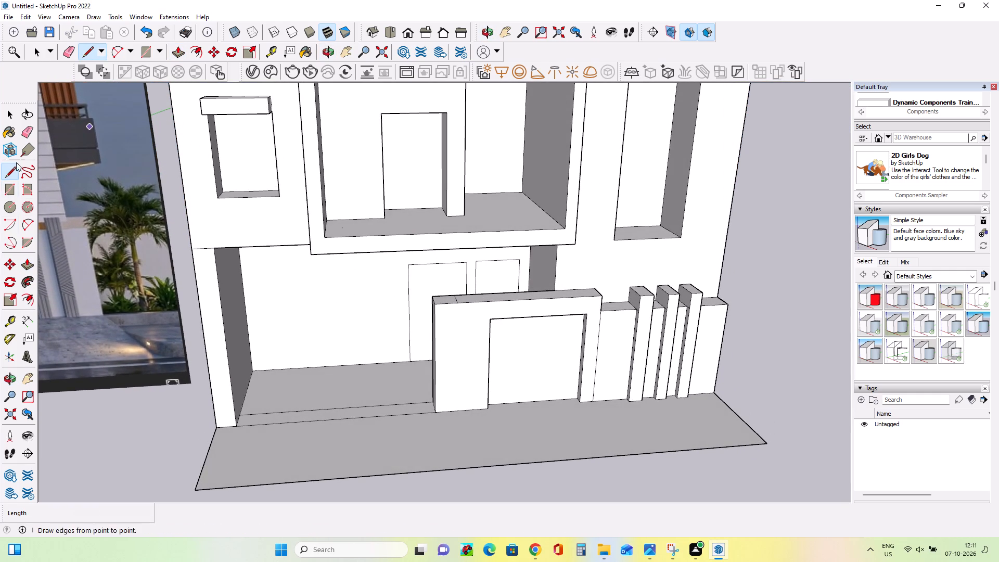
{"action": "left_click", "coordinate": [28, 266]}
{"action": "left_click", "coordinate": [444, 300]}
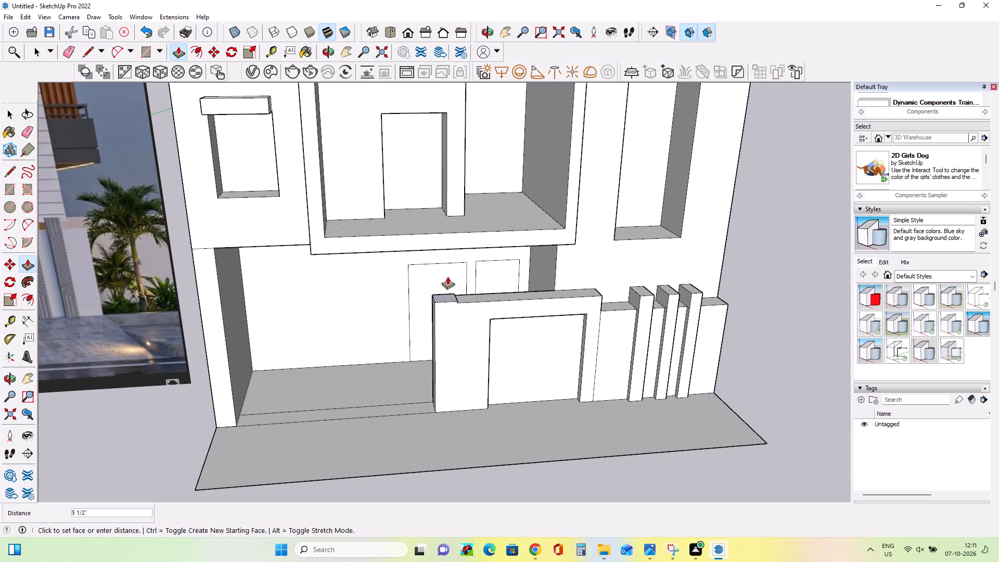
{"action": "left_click", "coordinate": [446, 229]}
{"action": "middle_click_drag", "start_coordinate": [464, 311], "coordinate": [428, 319]}
{"action": "scroll", "coordinate": [433, 318], "scroll_direction": "down", "scroll_amount": 6}
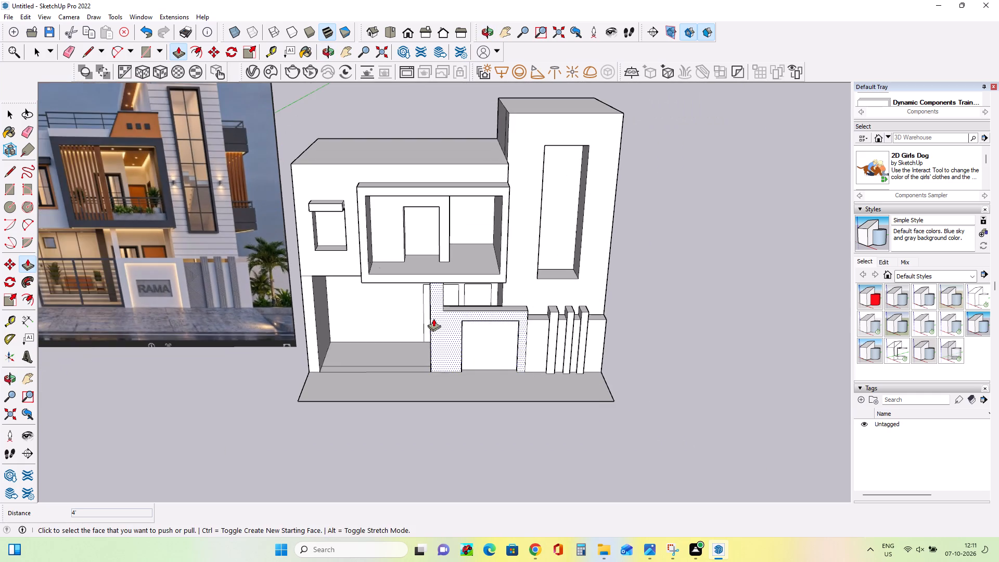
Push the inner side face of the balcony-supporting pillar in by about 4 7/8" to make the pillar narrower.
{"action": "scroll", "coordinate": [462, 293], "scroll_direction": "up", "scroll_amount": 3}
{"action": "middle_click_drag", "start_coordinate": [462, 293], "coordinate": [359, 311]}
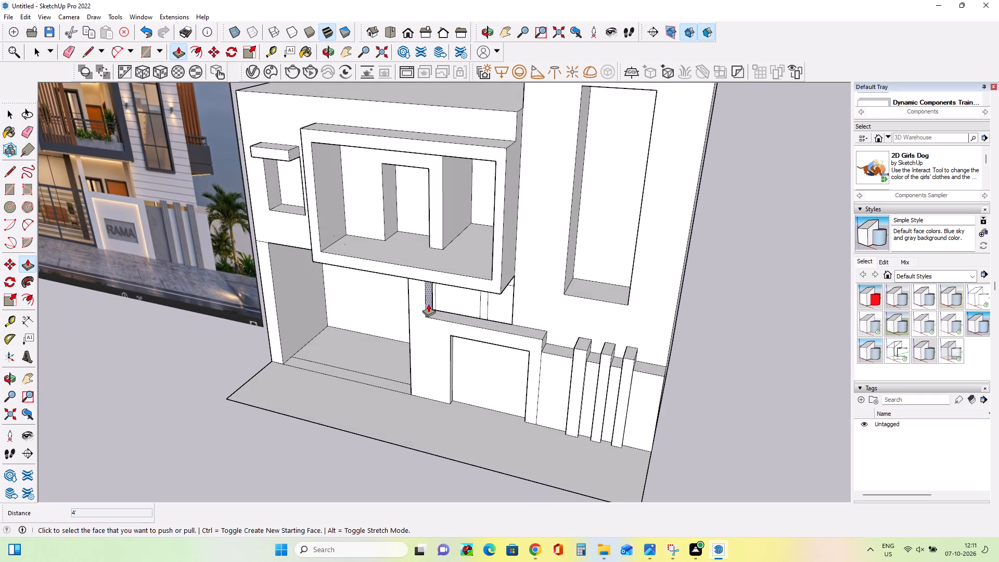
{"action": "left_click", "coordinate": [433, 304]}
{"action": "key", "text": "Escape"}
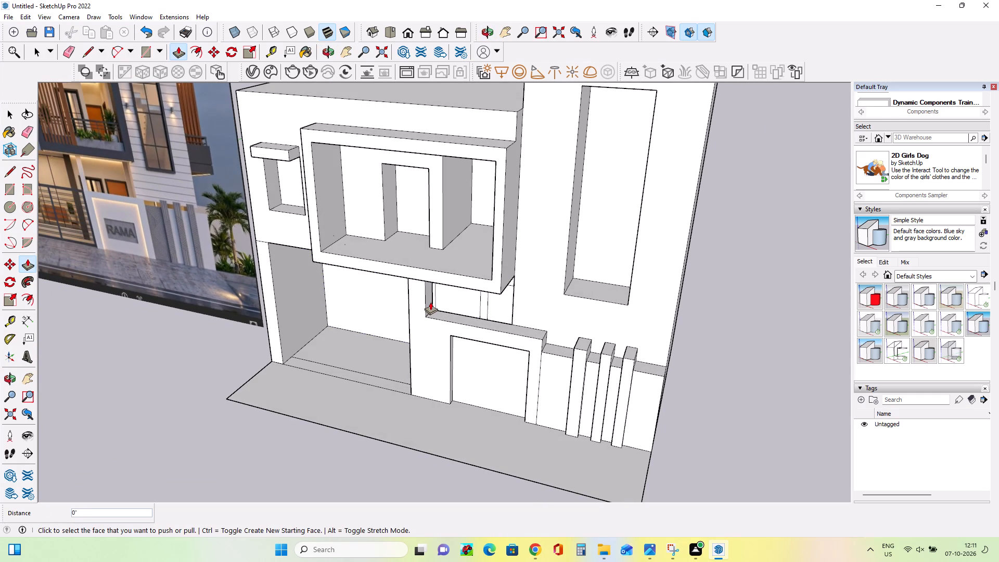
{"action": "left_click", "coordinate": [427, 305]}
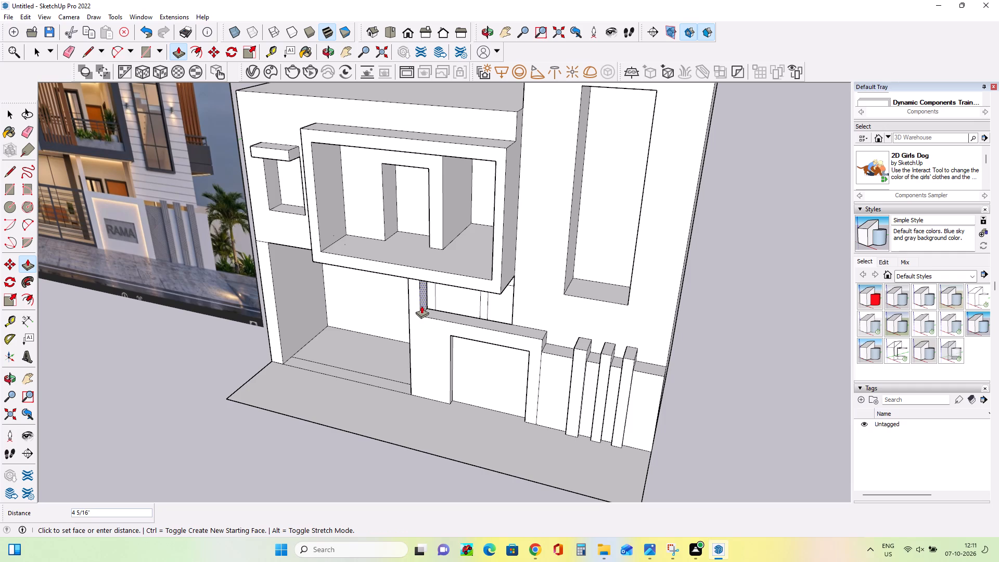
{"action": "left_click", "coordinate": [421, 305]}
Widen the sign wall's rectangular recess toward the pillar by pushing its pillar-side inner face back twice, the second time by about 6".
{"action": "middle_click_drag", "start_coordinate": [468, 411], "coordinate": [553, 392]}
{"action": "middle_click_drag", "start_coordinate": [546, 392], "coordinate": [443, 392]}
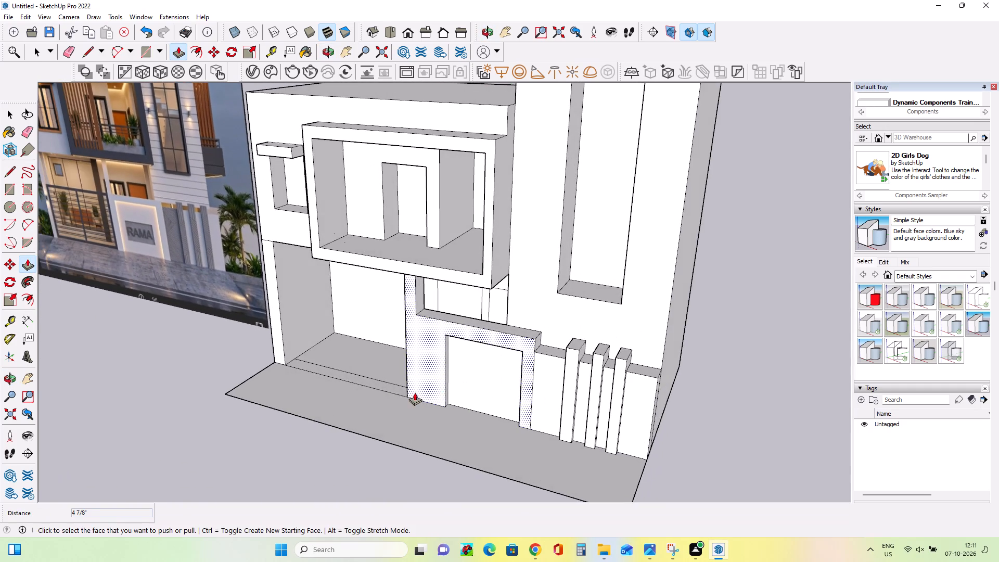
{"action": "middle_click_drag", "start_coordinate": [507, 391], "coordinate": [402, 405]}
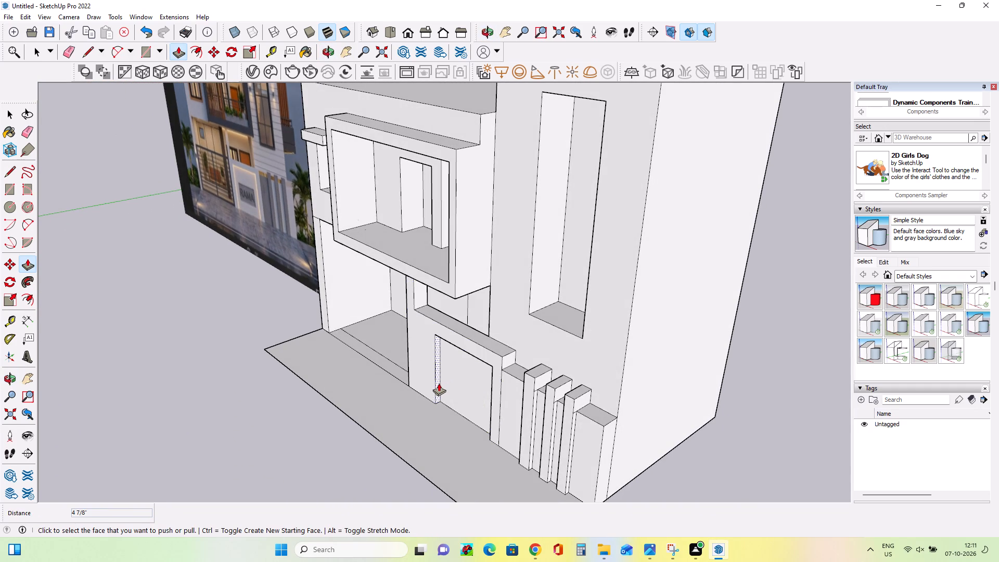
{"action": "left_click", "coordinate": [439, 384]}
{"action": "left_click", "coordinate": [428, 377]}
{"action": "middle_click_drag", "start_coordinate": [473, 402], "coordinate": [618, 292]}
{"action": "middle_click_drag", "start_coordinate": [467, 396], "coordinate": [400, 389]}
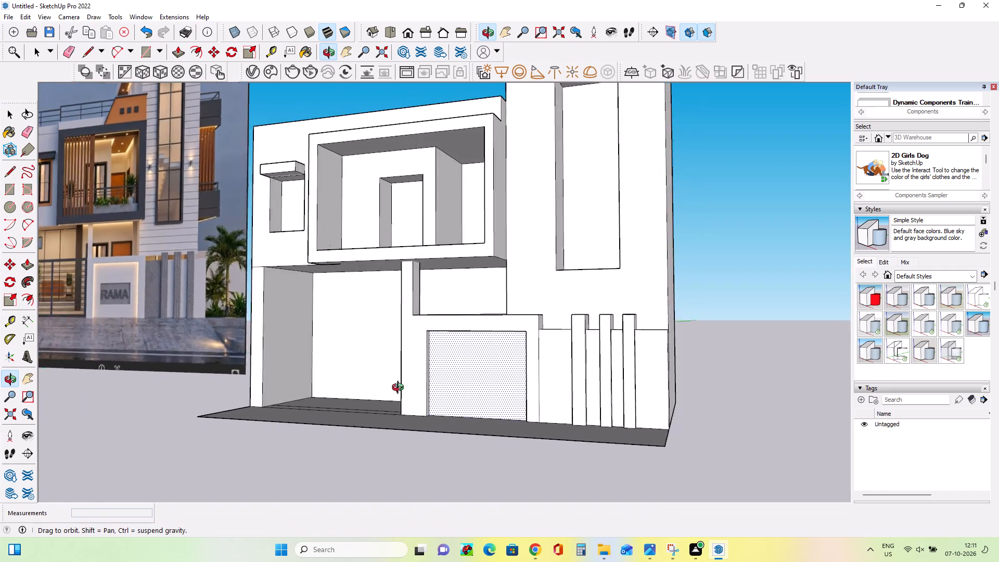
{"action": "middle_click_drag", "start_coordinate": [400, 389], "coordinate": [377, 398]}
{"action": "left_click", "coordinate": [424, 391]}
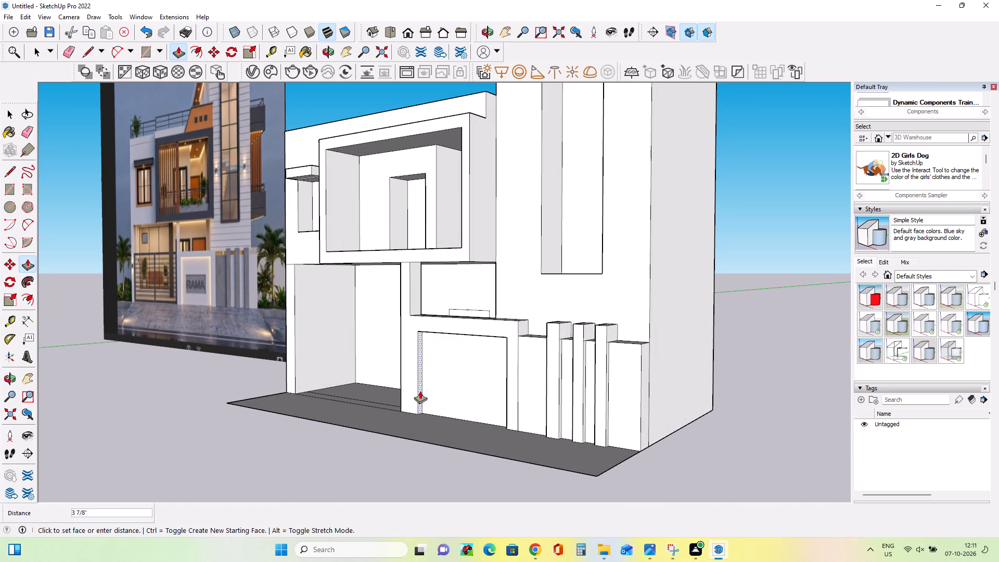
{"action": "left_click", "coordinate": [418, 391]}
{"action": "middle_click_drag", "start_coordinate": [475, 415], "coordinate": [590, 372]}
{"action": "middle_click_drag", "start_coordinate": [526, 376], "coordinate": [543, 408]}
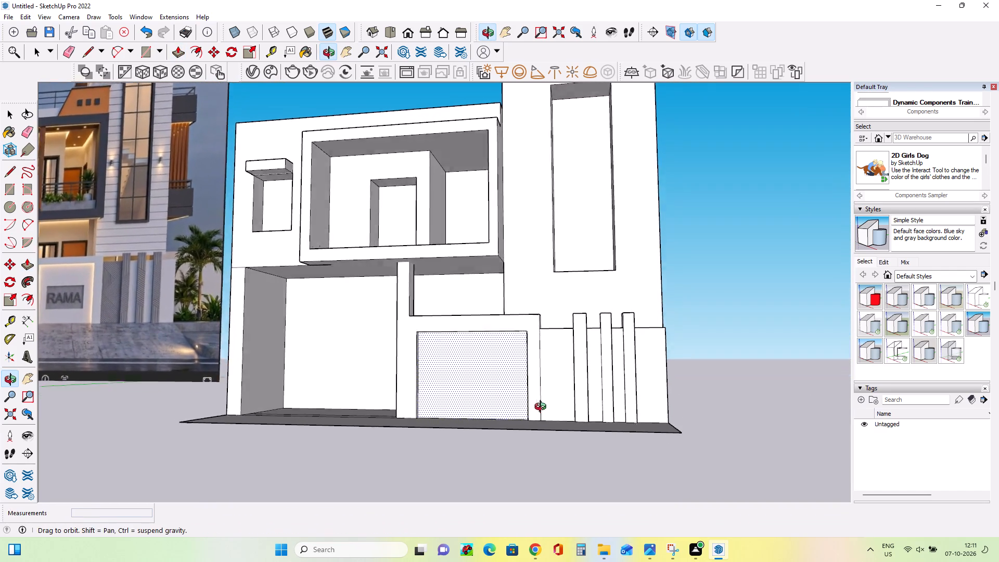
{"action": "middle_click_drag", "start_coordinate": [543, 408], "coordinate": [583, 431]}
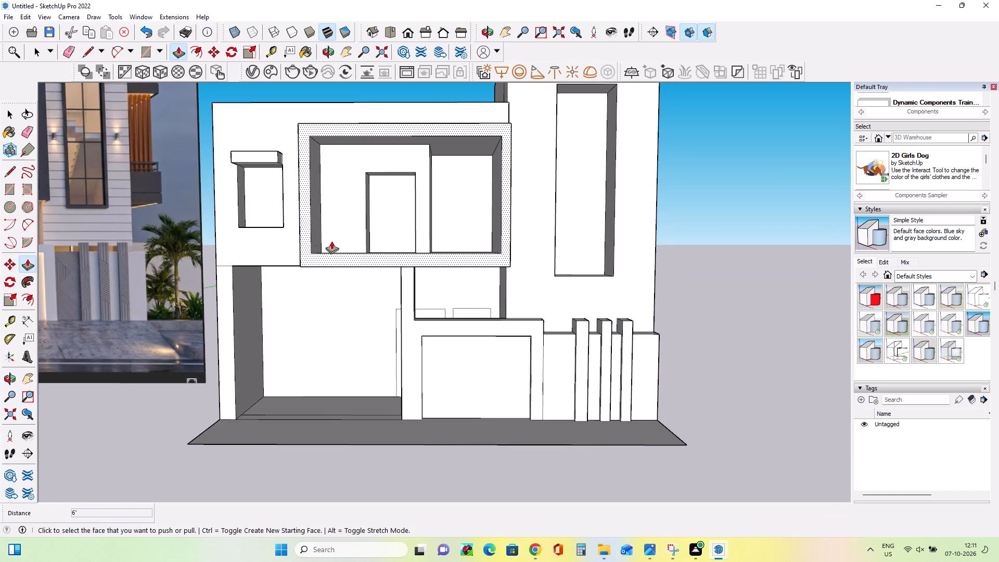
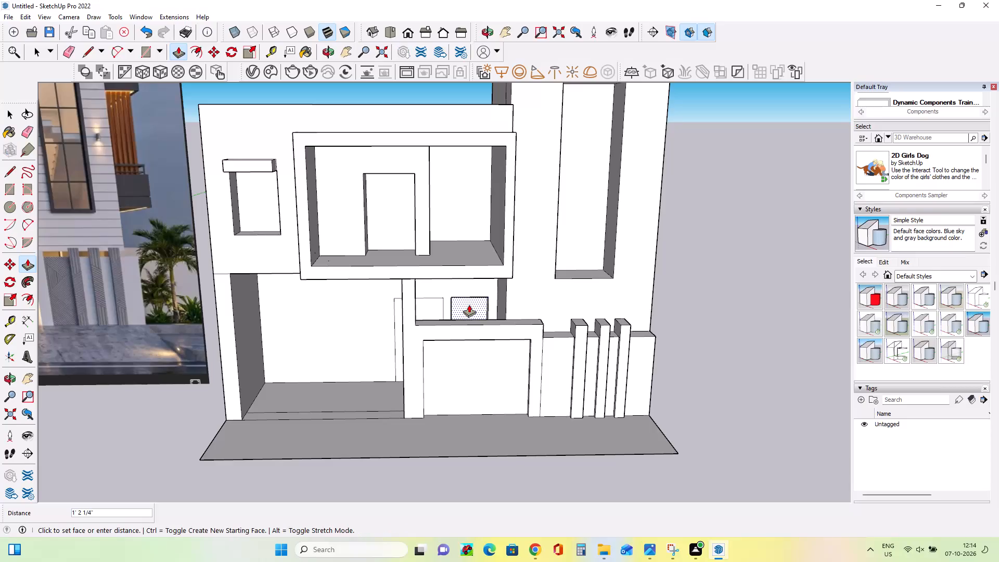
Recess the two openings in the wall behind the sign wall: the tower-side one about 1' 2 1/4", the porch-side one about 1' 7 7/8".
{"action": "left_click", "coordinate": [469, 304]}
{"action": "left_click", "coordinate": [429, 303]}
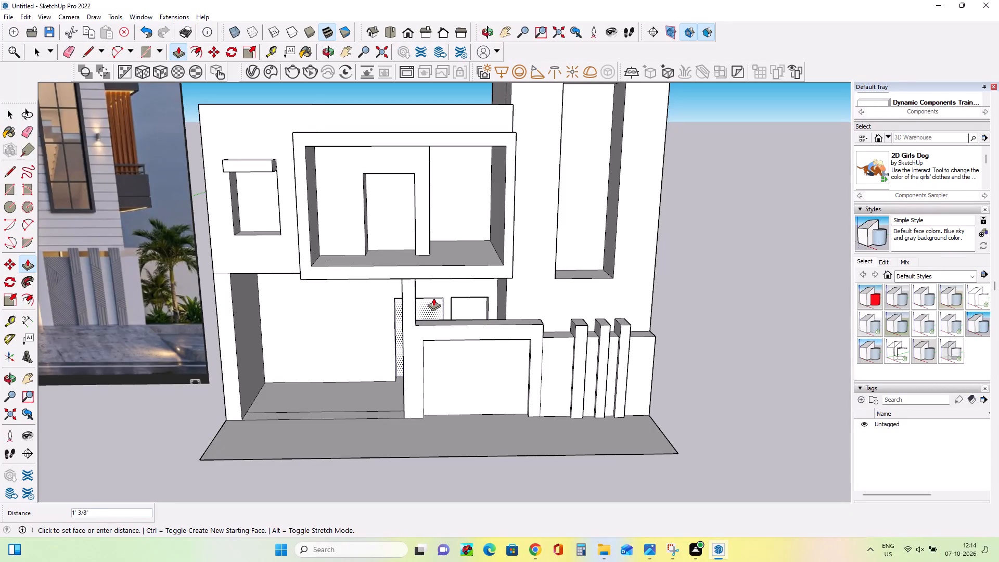
{"action": "left_click", "coordinate": [434, 297]}
Push the face of the tower-side opening behind the sign wall in by about another 6 11/16".
{"action": "middle_click_drag", "start_coordinate": [380, 393], "coordinate": [575, 384]}
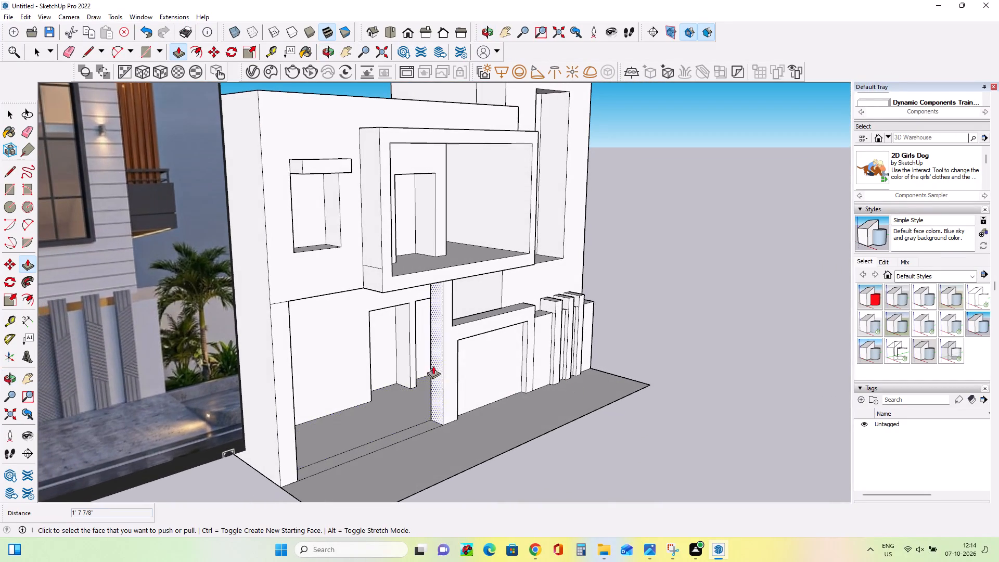
{"action": "middle_click_drag", "start_coordinate": [445, 376], "coordinate": [488, 398]}
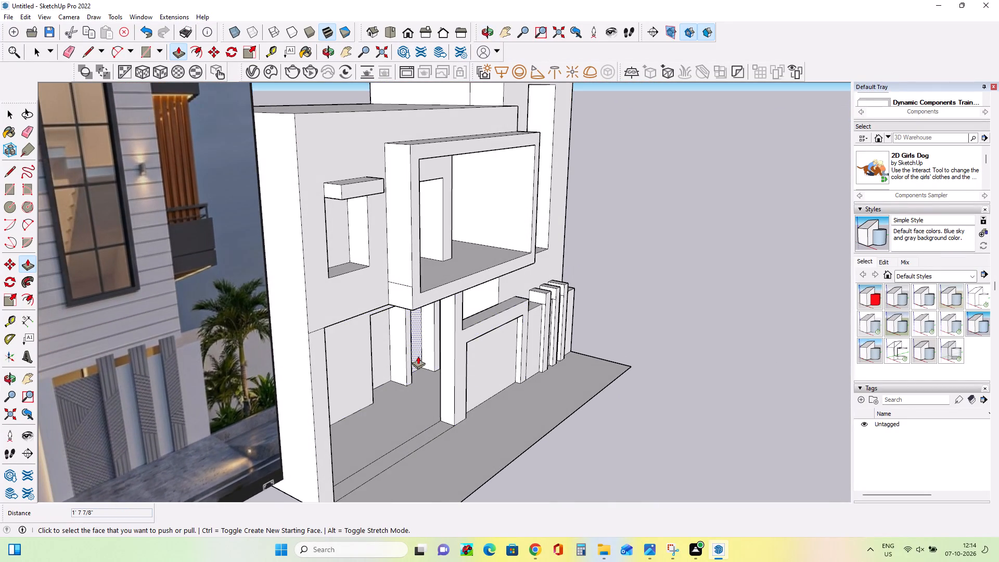
{"action": "left_click", "coordinate": [418, 356]}
{"action": "left_click", "coordinate": [414, 351]}
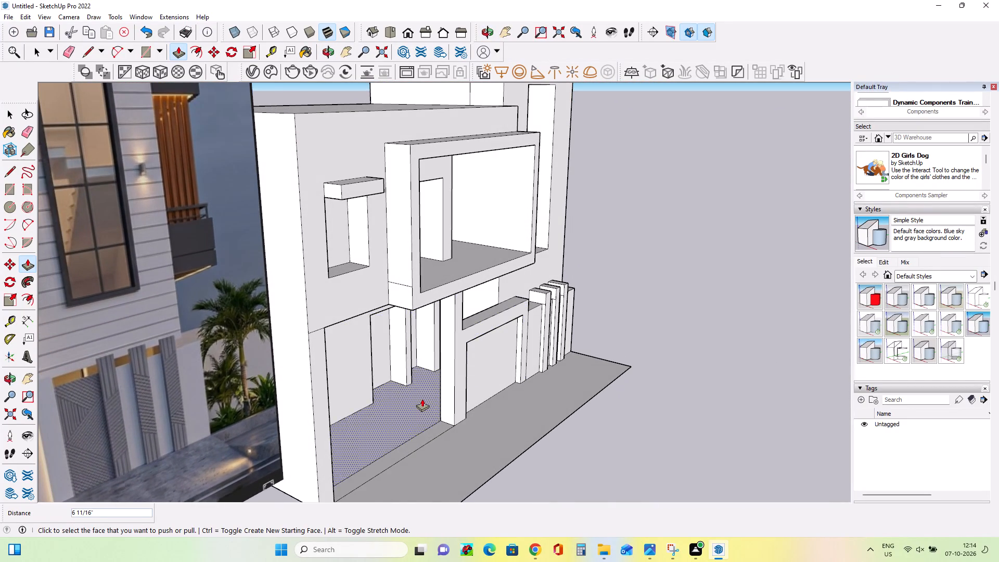
Compare the whole house model with the elevation image, checking the overall facade proportions.
{"action": "scroll", "coordinate": [422, 399], "scroll_direction": "down", "scroll_amount": 3}
{"action": "middle_click_drag", "start_coordinate": [431, 449], "coordinate": [309, 446]}
{"action": "scroll", "coordinate": [382, 427], "scroll_direction": "down", "scroll_amount": 2}
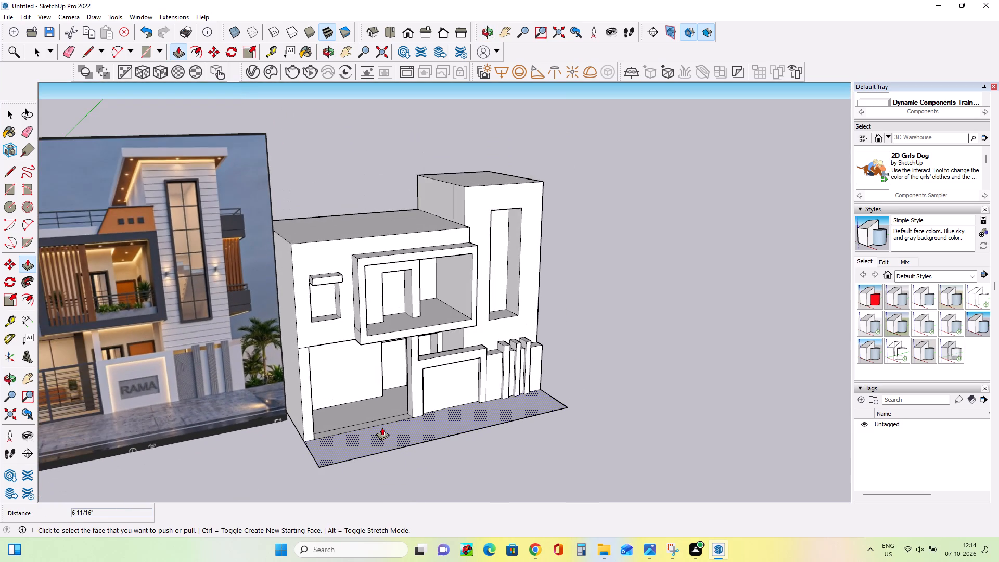
{"action": "scroll", "coordinate": [382, 427], "scroll_direction": "down", "scroll_amount": 4}
{"action": "middle_click_drag", "start_coordinate": [417, 423], "coordinate": [377, 430]}
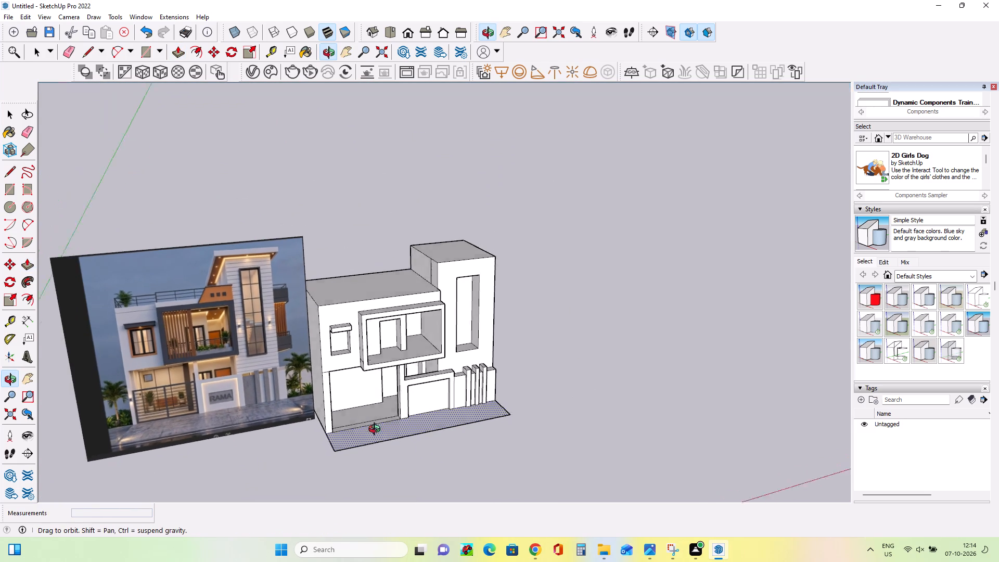
{"action": "middle_click_drag", "start_coordinate": [377, 430], "coordinate": [329, 397]}
{"action": "scroll", "coordinate": [397, 374], "scroll_direction": "up", "scroll_amount": 3}
{"action": "middle_click_drag", "start_coordinate": [459, 433], "coordinate": [440, 405]}
{"action": "scroll", "coordinate": [446, 401], "scroll_direction": "down", "scroll_amount": 2}
{"action": "scroll", "coordinate": [354, 390], "scroll_direction": "up", "scroll_amount": 1}
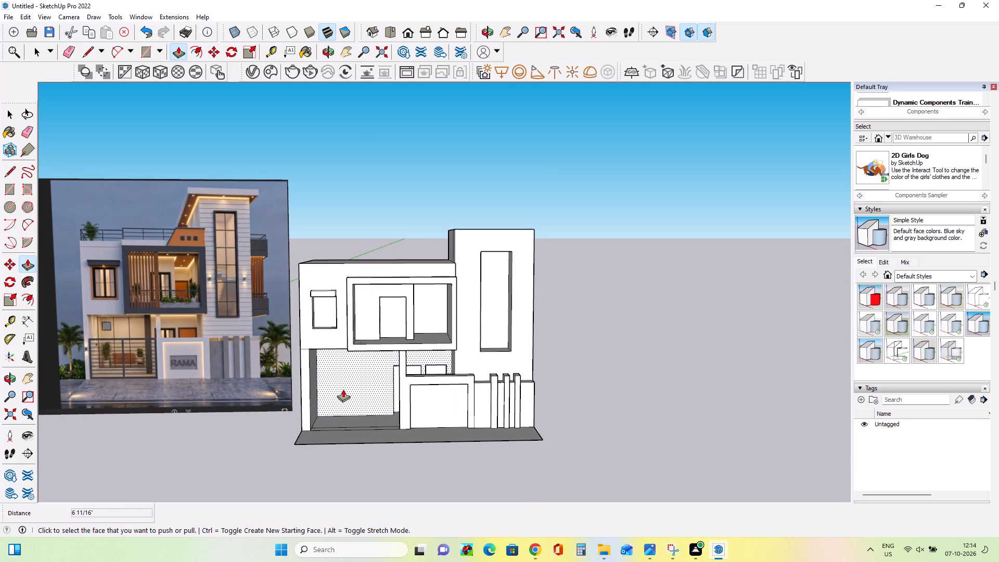
Widen the upper-floor window on both sides by pushing its inner side faces outward, the balcony-side one by about 3 7/16".
{"action": "scroll", "coordinate": [313, 301], "scroll_direction": "up", "scroll_amount": 6}
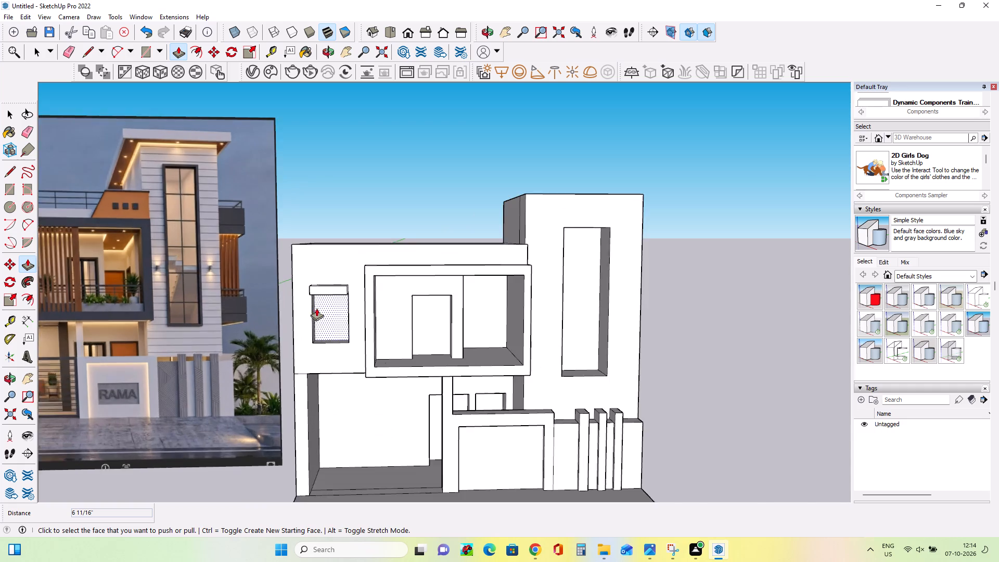
{"action": "scroll", "coordinate": [316, 308], "scroll_direction": "up", "scroll_amount": 2}
{"action": "middle_click_drag", "start_coordinate": [346, 357], "coordinate": [307, 342]}
{"action": "left_click", "coordinate": [311, 326]}
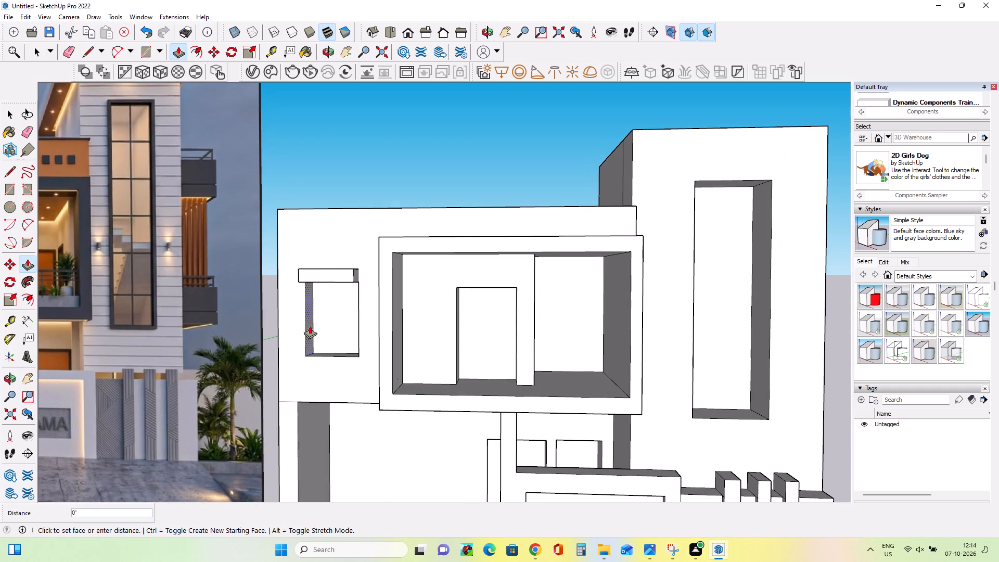
{"action": "left_click", "coordinate": [305, 326]}
{"action": "middle_click_drag", "start_coordinate": [334, 348], "coordinate": [455, 343]}
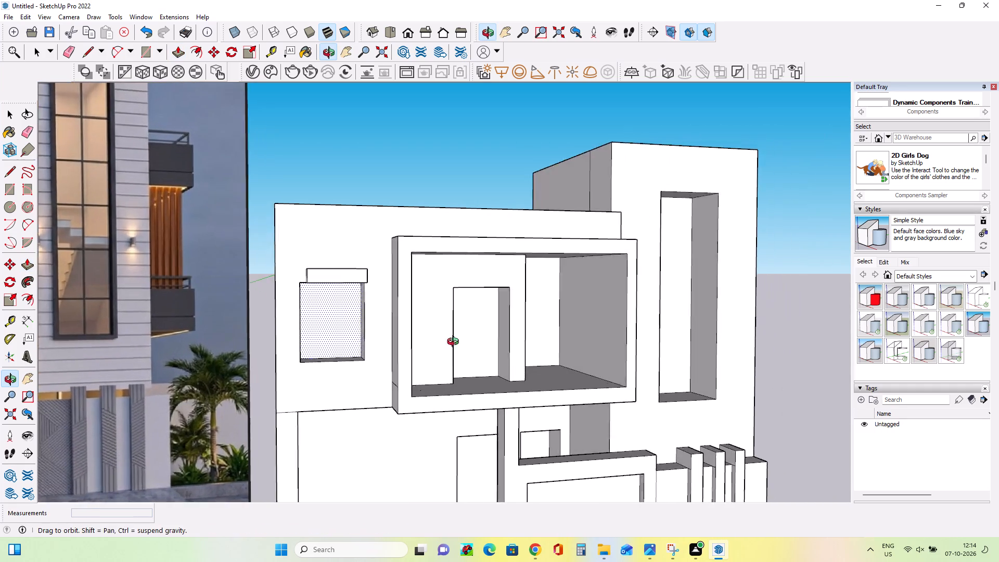
{"action": "middle_click_drag", "start_coordinate": [455, 343], "coordinate": [480, 337]}
{"action": "left_click", "coordinate": [367, 329]}
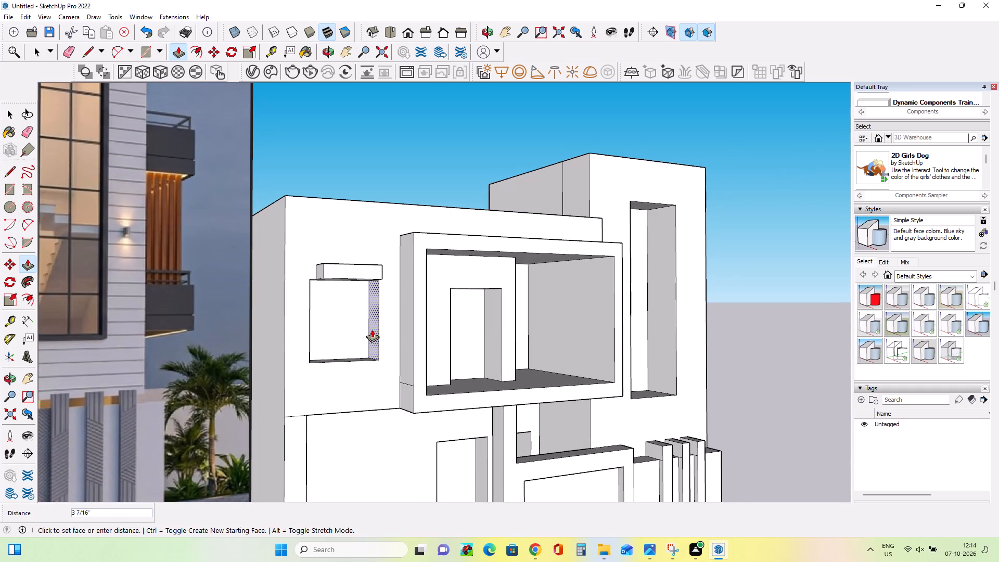
{"action": "left_click", "coordinate": [372, 329]}
Lengthen the canopy above the upper-floor window by about 4 11/16" at its outer end and about 4 3/16" at its balcony-side end.
{"action": "scroll", "coordinate": [316, 268], "scroll_direction": "up", "scroll_amount": 3}
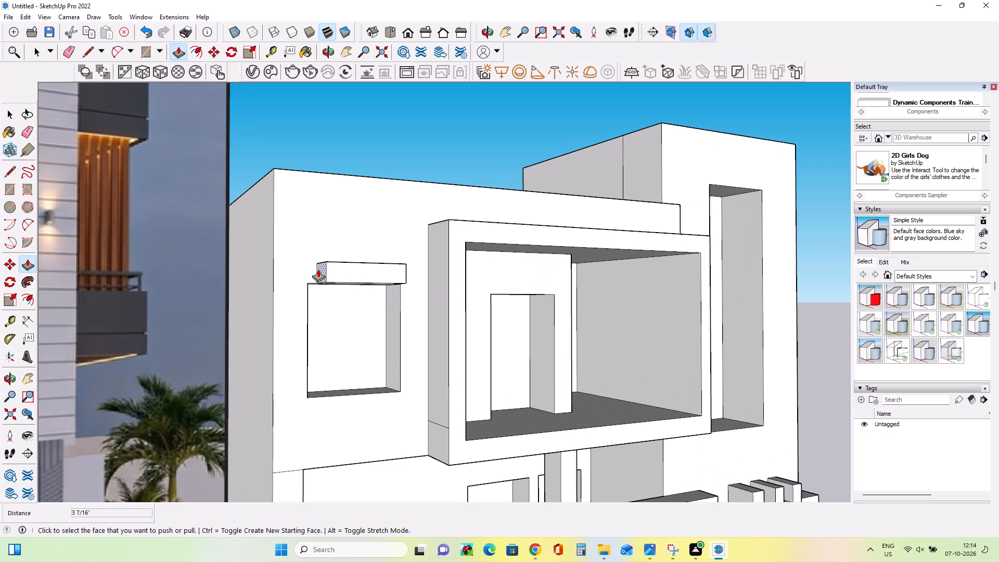
{"action": "left_click", "coordinate": [318, 269]}
{"action": "left_click", "coordinate": [307, 277]}
{"action": "middle_click_drag", "start_coordinate": [372, 343], "coordinate": [359, 354]}
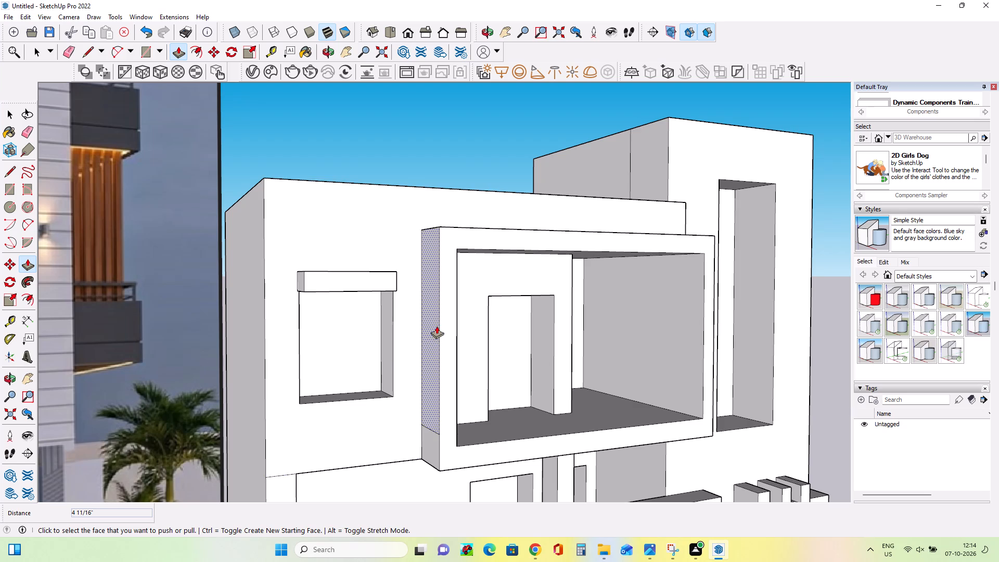
{"action": "middle_click_drag", "start_coordinate": [378, 331], "coordinate": [162, 339]}
{"action": "scroll", "coordinate": [298, 274], "scroll_direction": "up", "scroll_amount": 3}
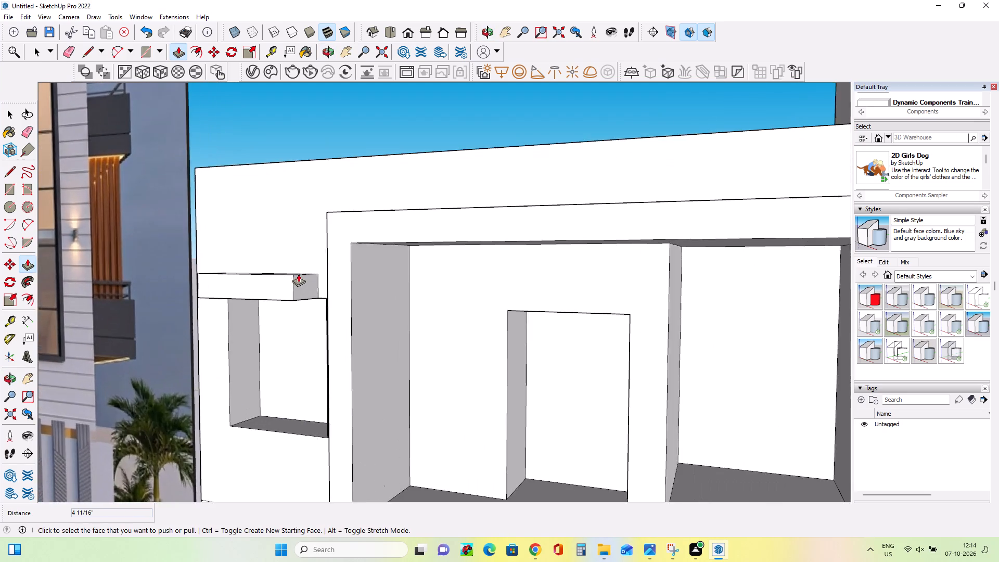
{"action": "scroll", "coordinate": [298, 274], "scroll_direction": "up", "scroll_amount": 4}
{"action": "left_click", "coordinate": [300, 283]}
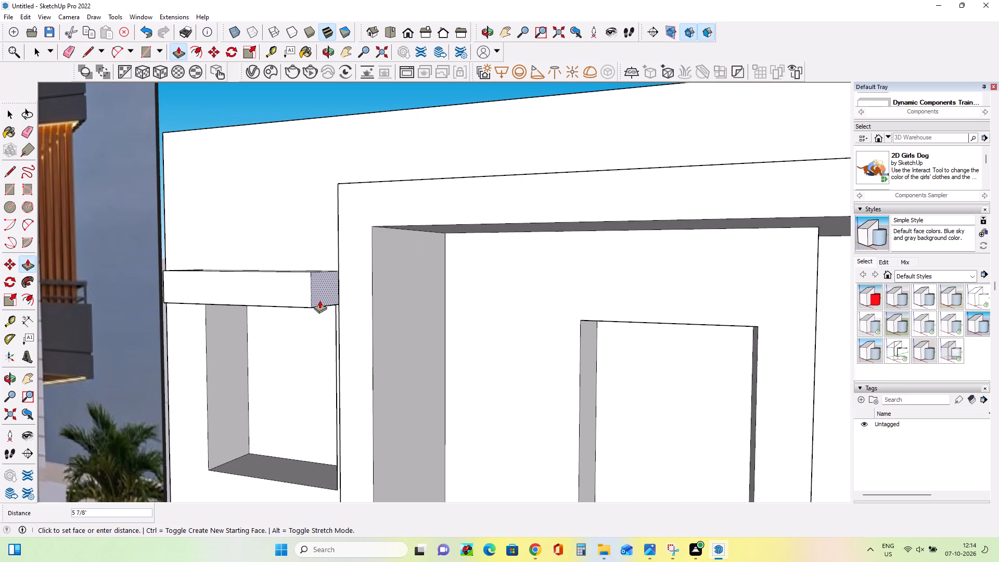
{"action": "left_click", "coordinate": [314, 300]}
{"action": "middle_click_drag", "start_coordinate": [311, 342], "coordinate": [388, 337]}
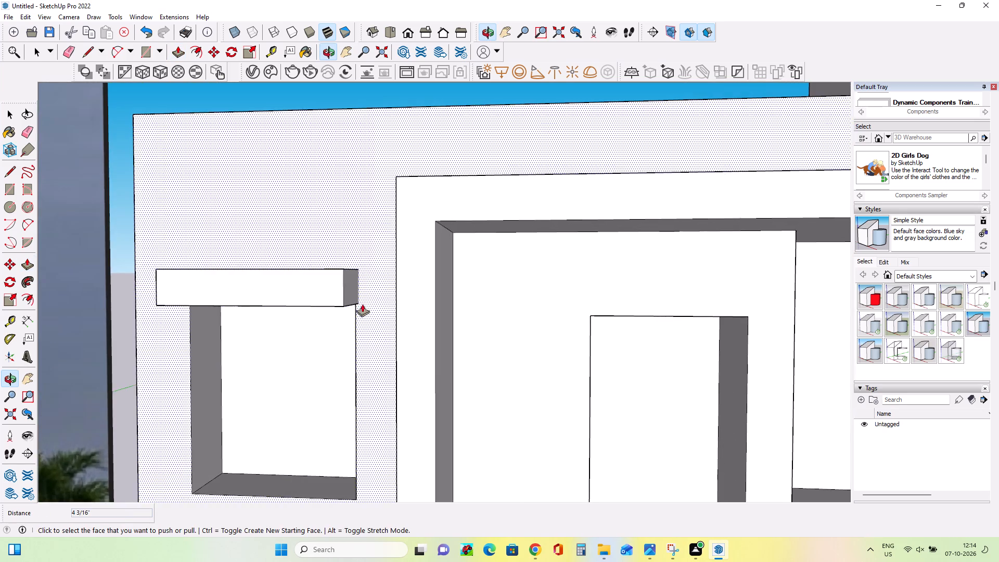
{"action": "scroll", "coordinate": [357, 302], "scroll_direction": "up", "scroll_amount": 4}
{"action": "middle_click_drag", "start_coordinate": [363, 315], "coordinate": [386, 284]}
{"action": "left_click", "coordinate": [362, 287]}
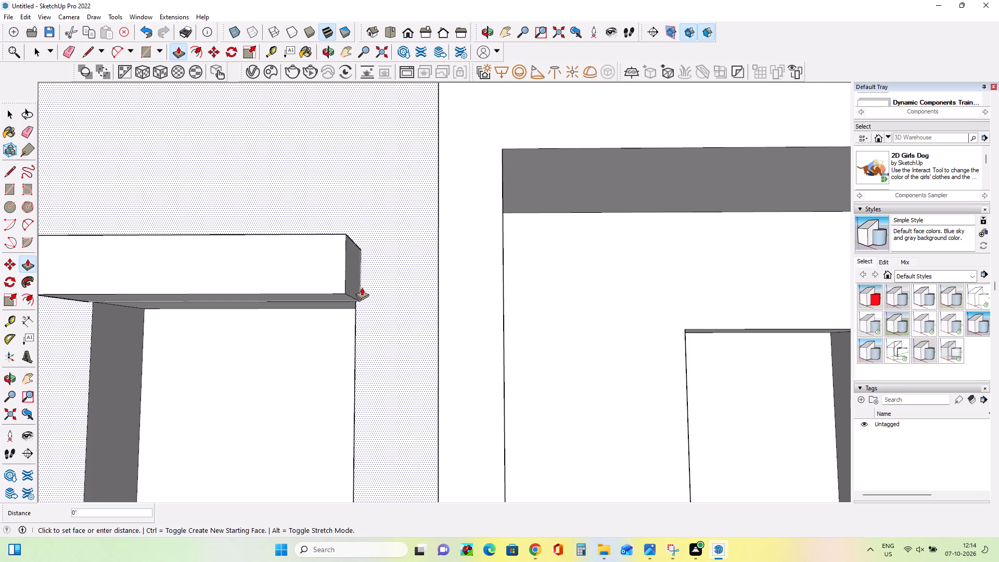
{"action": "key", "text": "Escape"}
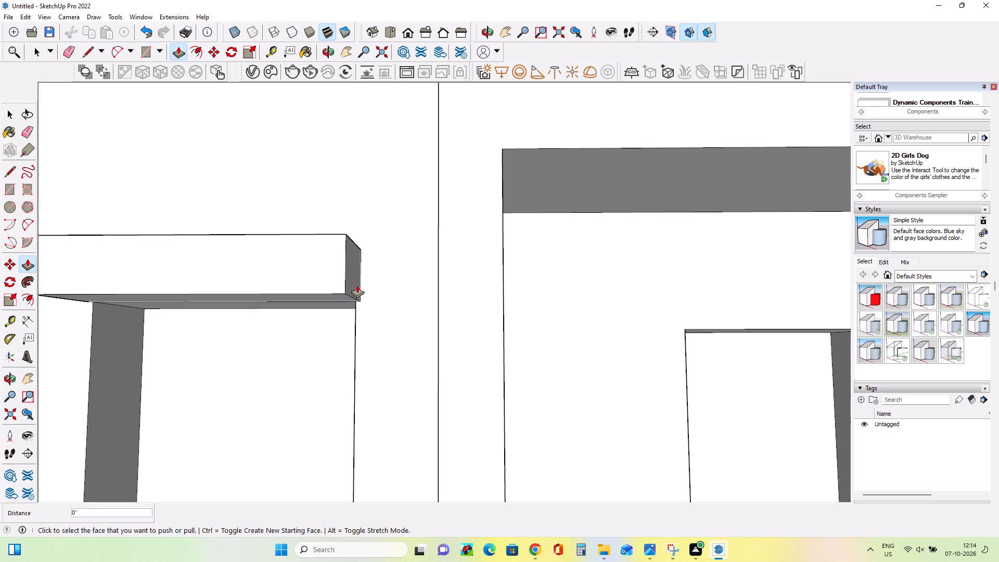
Compare the modelled facade with the elevation image, examining the window, balcony, sign wall and tower.
{"action": "scroll", "coordinate": [416, 312], "scroll_direction": "down", "scroll_amount": 12}
{"action": "middle_click_drag", "start_coordinate": [422, 342], "coordinate": [431, 386]}
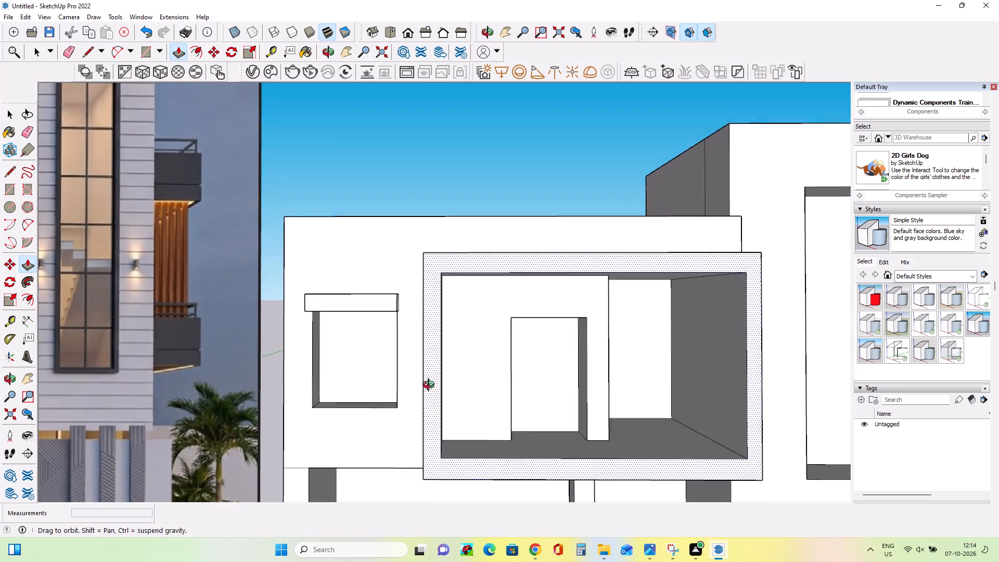
{"action": "middle_click_drag", "start_coordinate": [431, 386], "coordinate": [439, 411]}
{"action": "scroll", "coordinate": [420, 396], "scroll_direction": "down", "scroll_amount": 6}
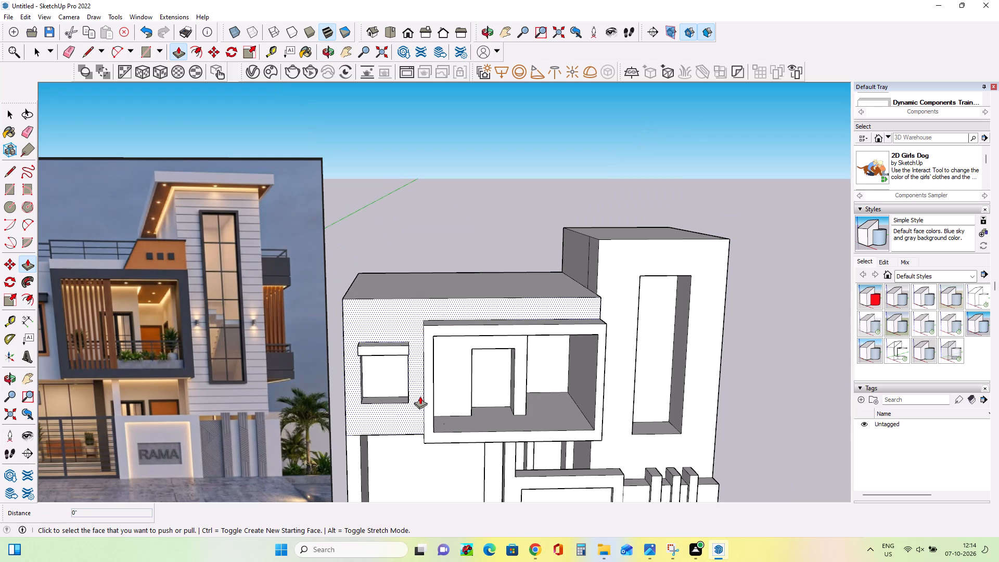
{"action": "left_click", "coordinate": [29, 378]}
{"action": "left_click_drag", "start_coordinate": [440, 432], "coordinate": [430, 321]}
{"action": "scroll", "coordinate": [483, 351], "scroll_direction": "down", "scroll_amount": 4}
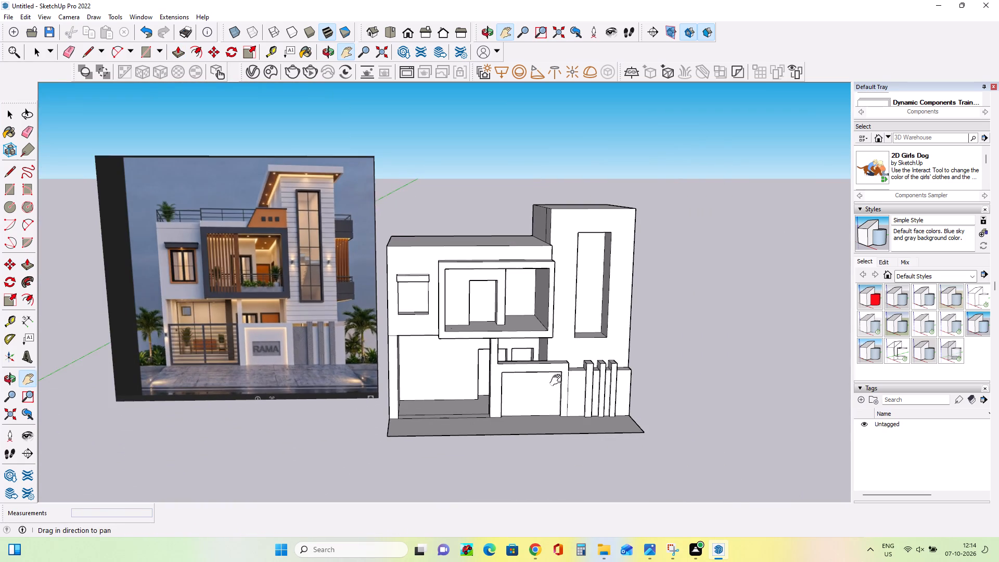
{"action": "scroll", "coordinate": [558, 379], "scroll_direction": "up", "scroll_amount": 2}
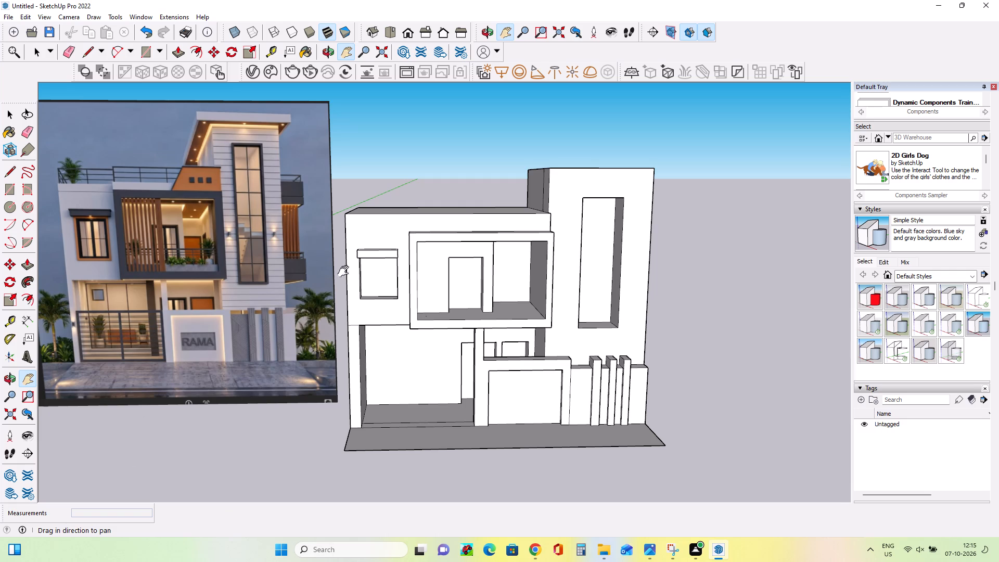
{"action": "middle_click", "coordinate": [484, 287]}
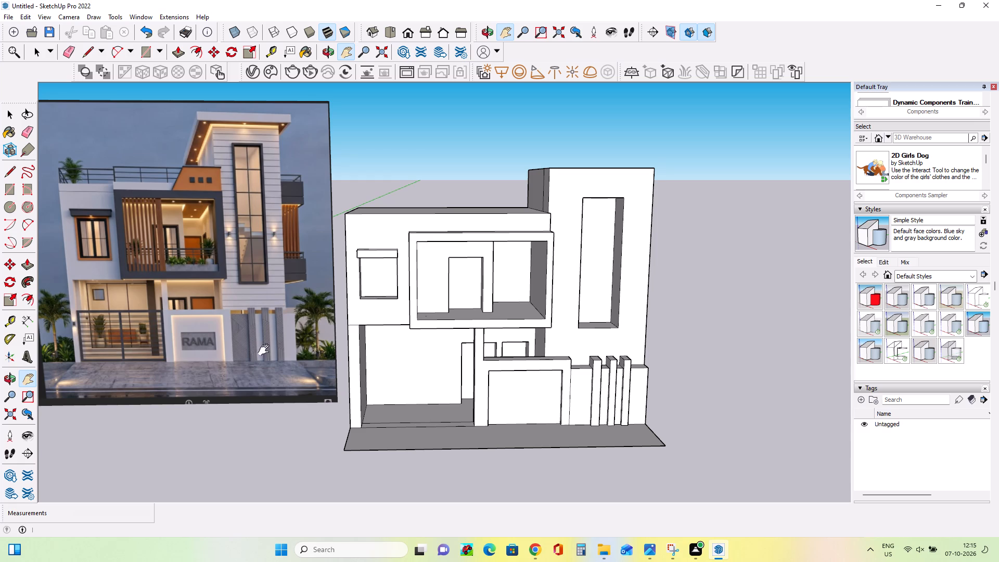
{"action": "middle_click_drag", "start_coordinate": [383, 417], "coordinate": [388, 419]}
{"action": "scroll", "coordinate": [390, 419], "scroll_direction": "up", "scroll_amount": 1}
{"action": "scroll", "coordinate": [609, 272], "scroll_direction": "down", "scroll_amount": 3}
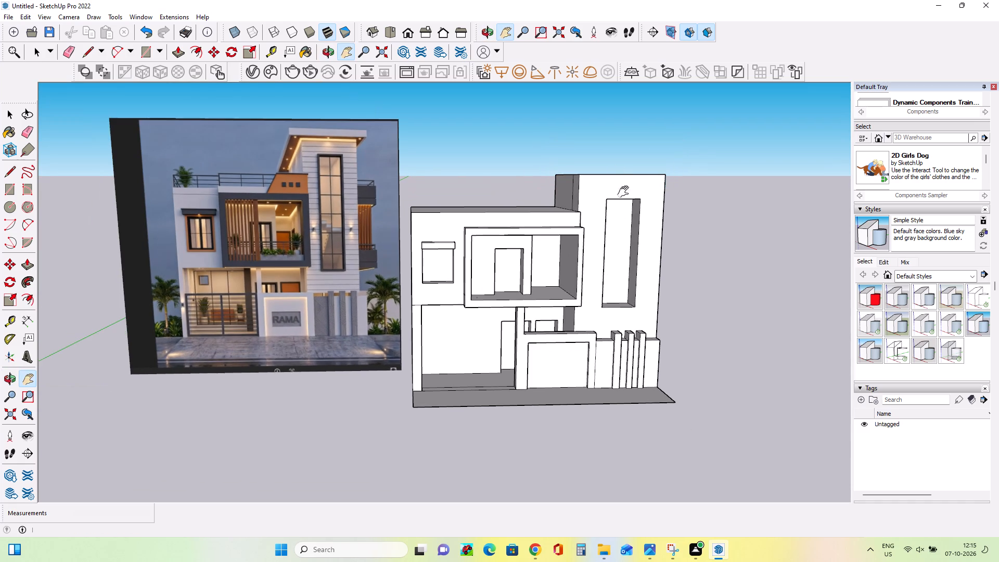
{"action": "scroll", "coordinate": [646, 177], "scroll_direction": "up", "scroll_amount": 2}
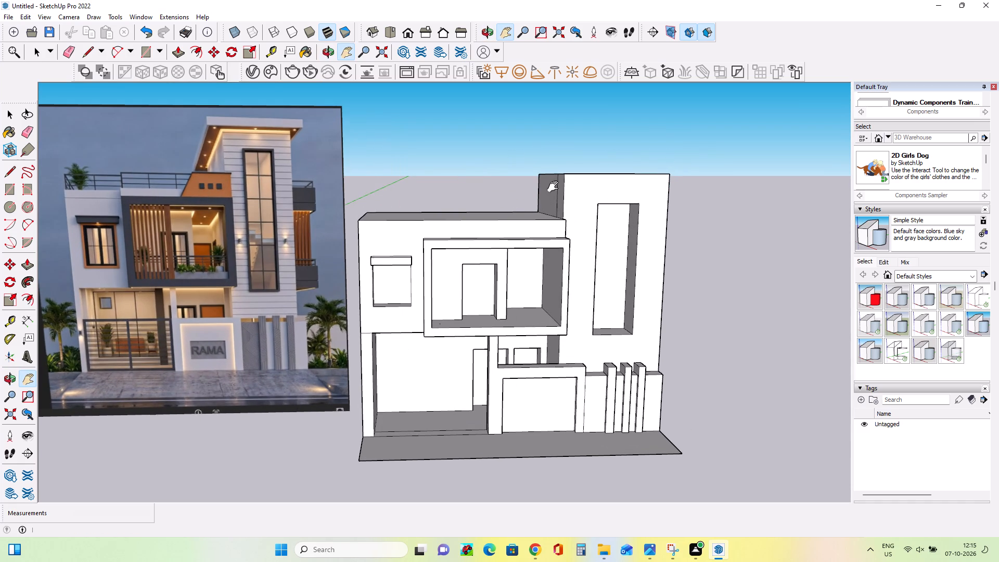
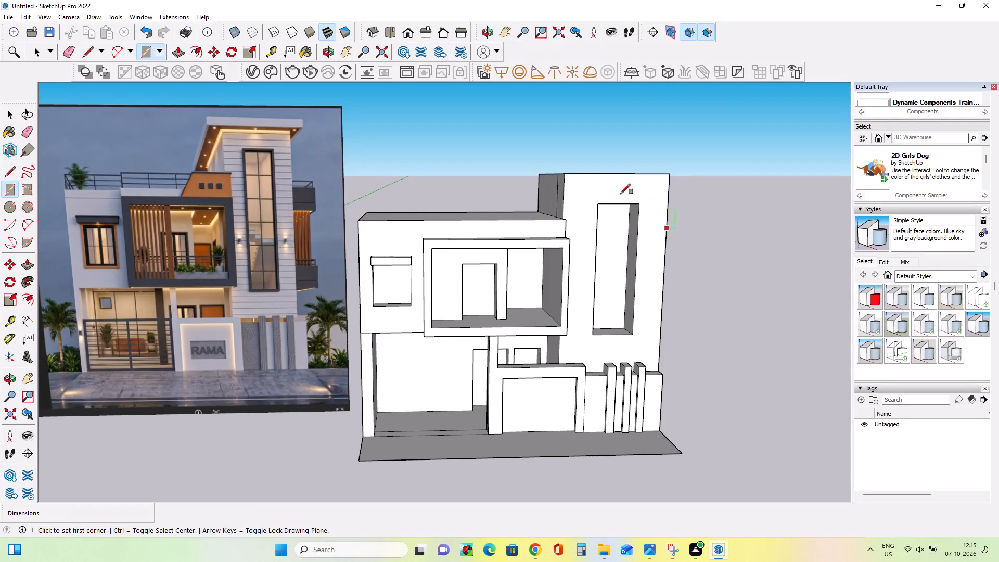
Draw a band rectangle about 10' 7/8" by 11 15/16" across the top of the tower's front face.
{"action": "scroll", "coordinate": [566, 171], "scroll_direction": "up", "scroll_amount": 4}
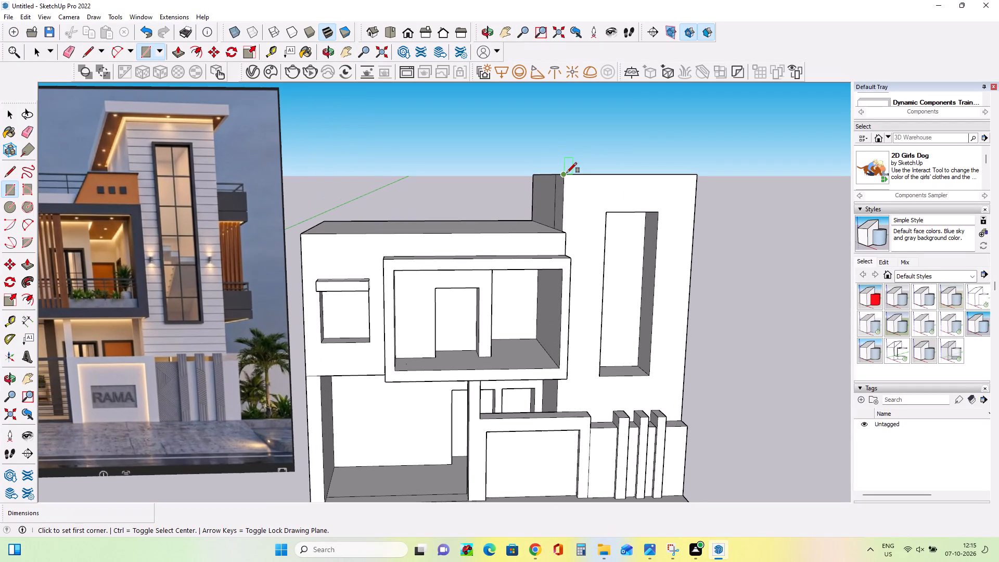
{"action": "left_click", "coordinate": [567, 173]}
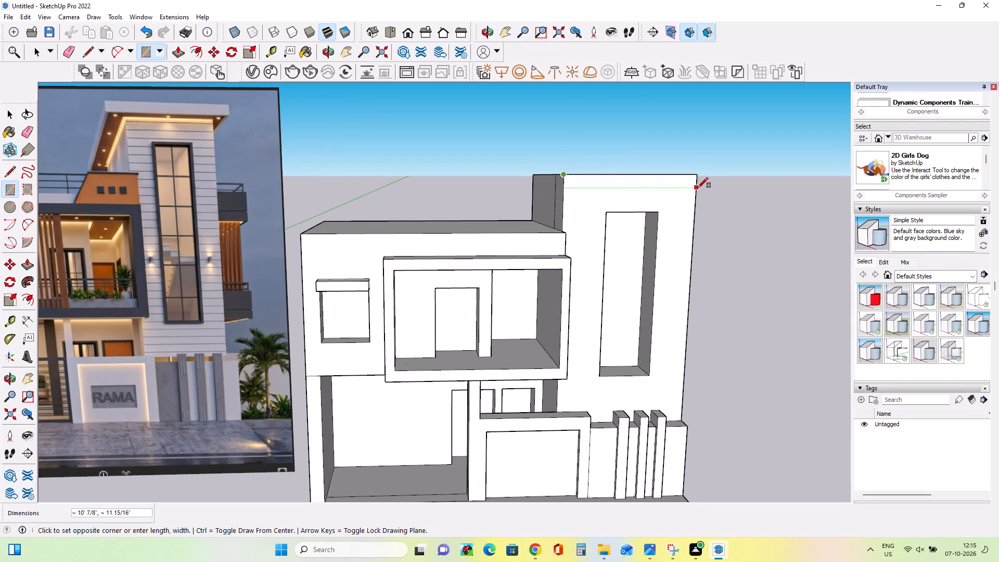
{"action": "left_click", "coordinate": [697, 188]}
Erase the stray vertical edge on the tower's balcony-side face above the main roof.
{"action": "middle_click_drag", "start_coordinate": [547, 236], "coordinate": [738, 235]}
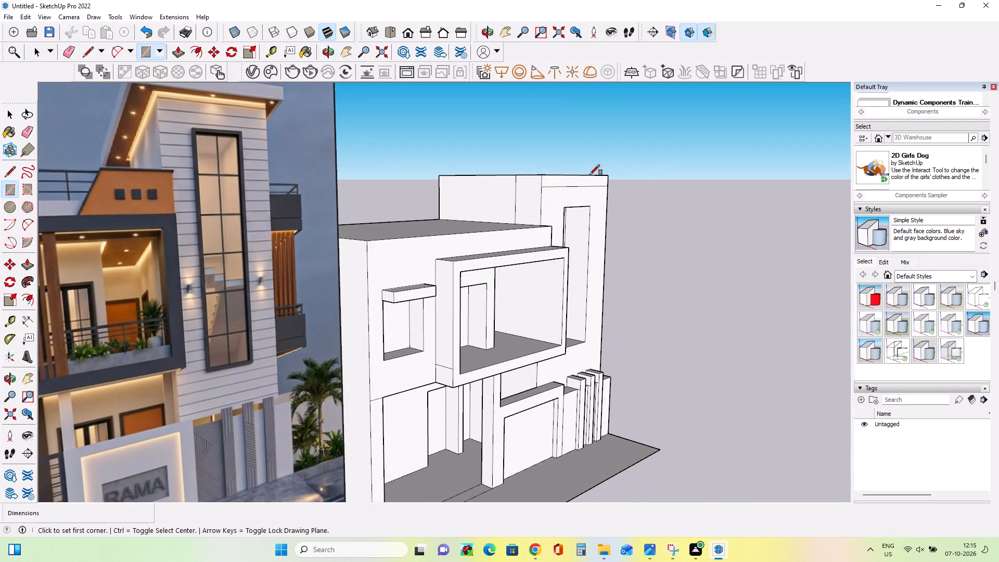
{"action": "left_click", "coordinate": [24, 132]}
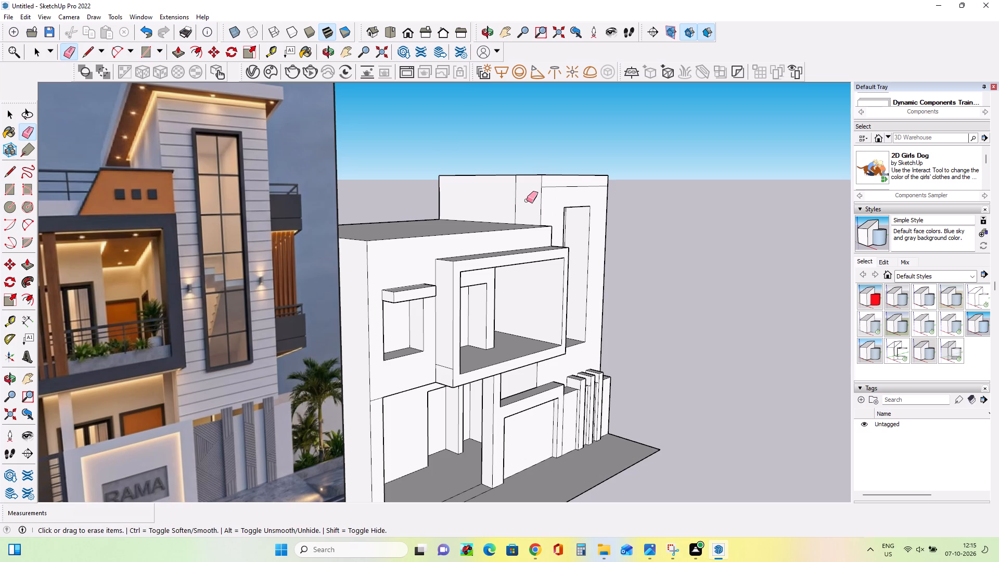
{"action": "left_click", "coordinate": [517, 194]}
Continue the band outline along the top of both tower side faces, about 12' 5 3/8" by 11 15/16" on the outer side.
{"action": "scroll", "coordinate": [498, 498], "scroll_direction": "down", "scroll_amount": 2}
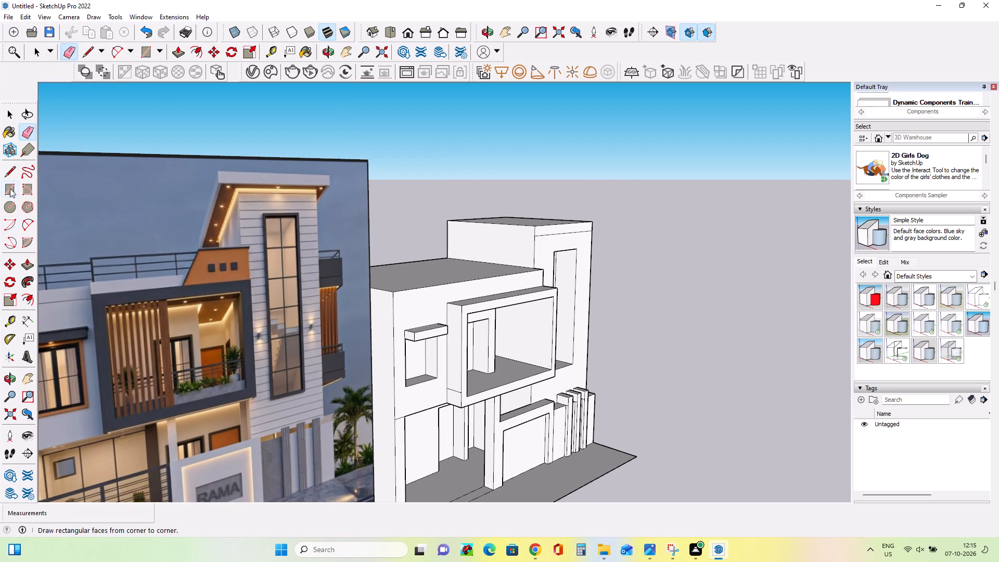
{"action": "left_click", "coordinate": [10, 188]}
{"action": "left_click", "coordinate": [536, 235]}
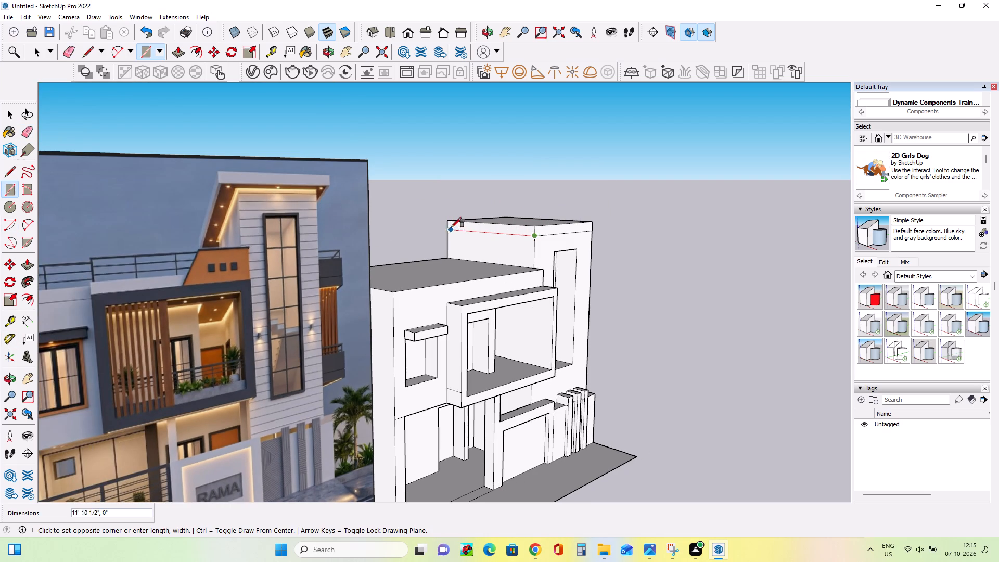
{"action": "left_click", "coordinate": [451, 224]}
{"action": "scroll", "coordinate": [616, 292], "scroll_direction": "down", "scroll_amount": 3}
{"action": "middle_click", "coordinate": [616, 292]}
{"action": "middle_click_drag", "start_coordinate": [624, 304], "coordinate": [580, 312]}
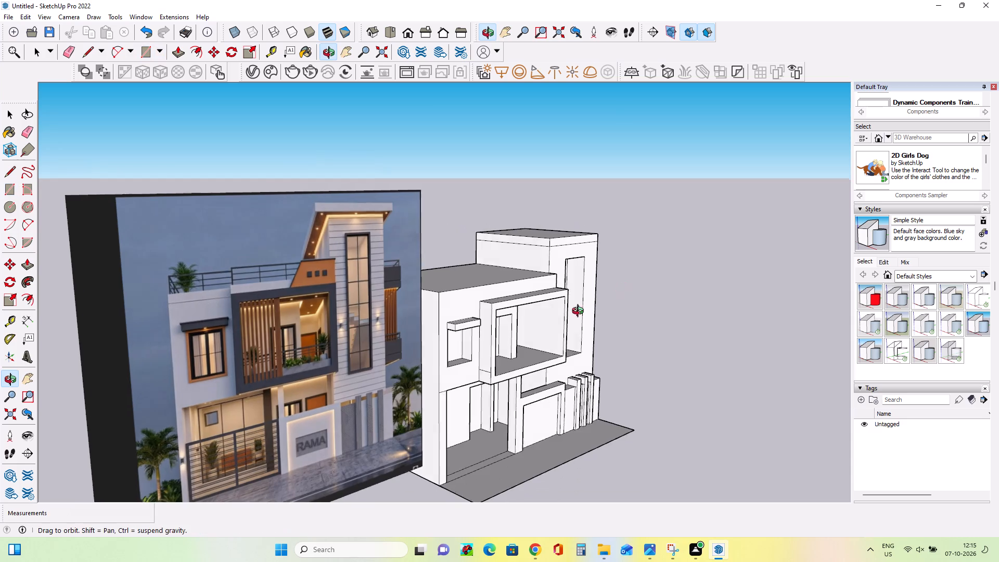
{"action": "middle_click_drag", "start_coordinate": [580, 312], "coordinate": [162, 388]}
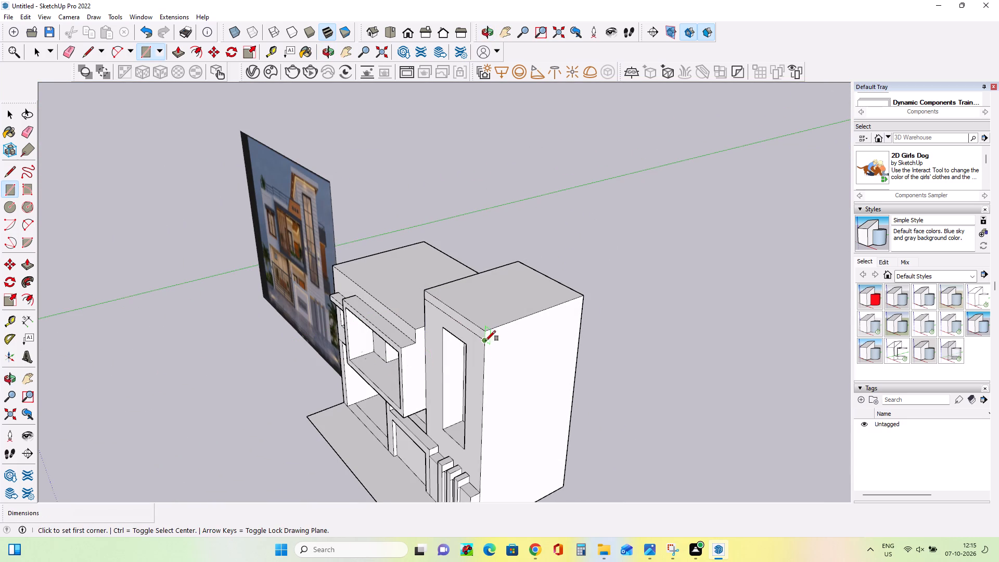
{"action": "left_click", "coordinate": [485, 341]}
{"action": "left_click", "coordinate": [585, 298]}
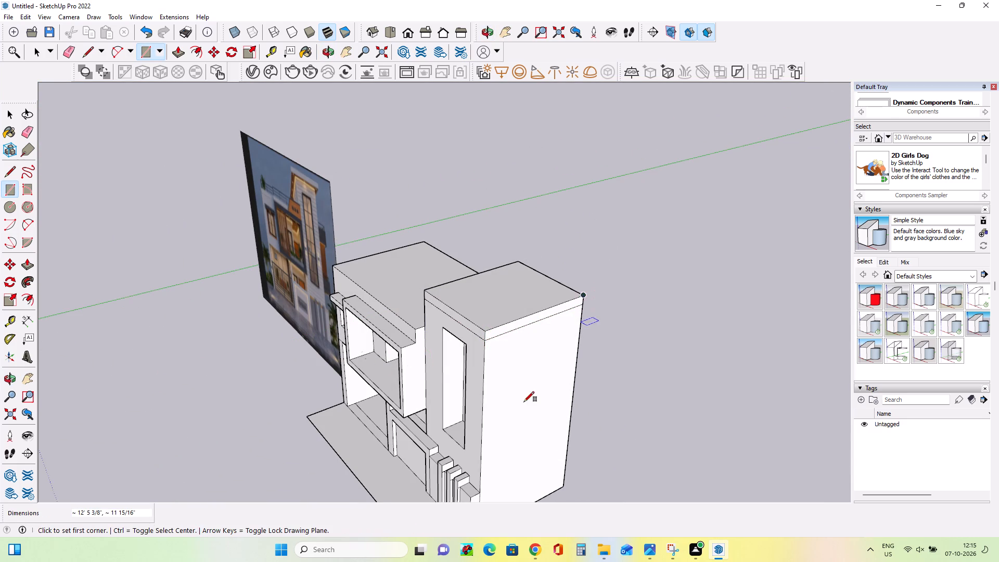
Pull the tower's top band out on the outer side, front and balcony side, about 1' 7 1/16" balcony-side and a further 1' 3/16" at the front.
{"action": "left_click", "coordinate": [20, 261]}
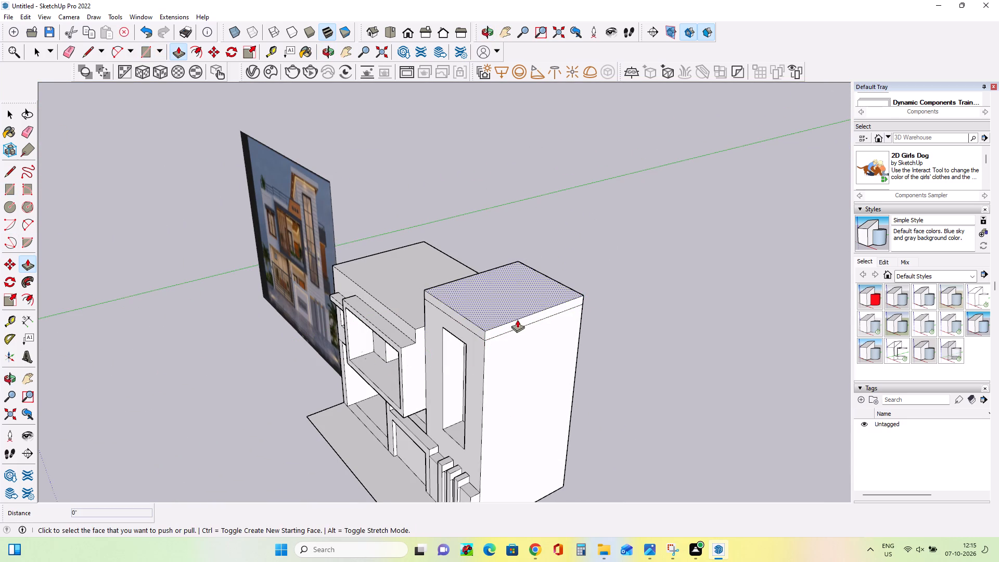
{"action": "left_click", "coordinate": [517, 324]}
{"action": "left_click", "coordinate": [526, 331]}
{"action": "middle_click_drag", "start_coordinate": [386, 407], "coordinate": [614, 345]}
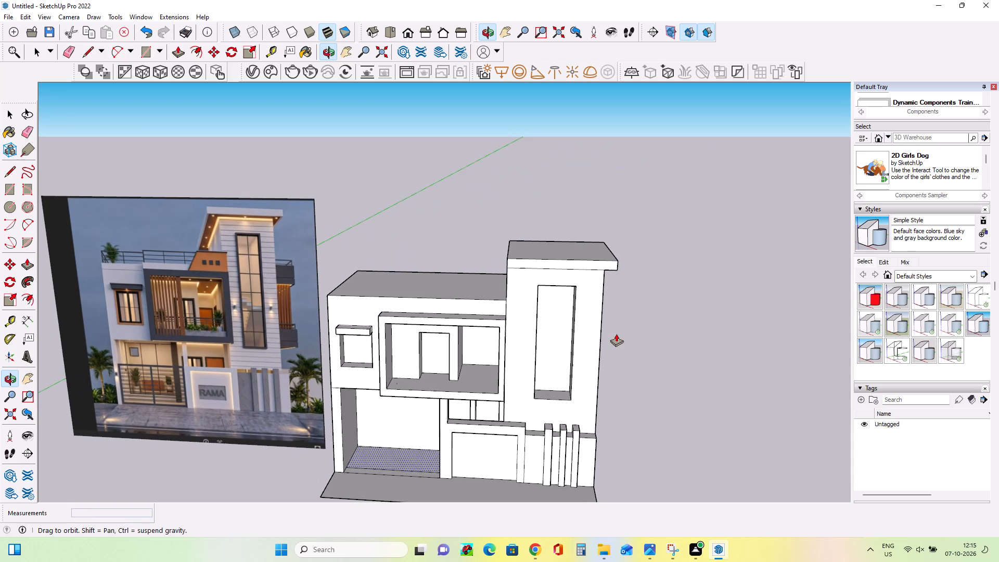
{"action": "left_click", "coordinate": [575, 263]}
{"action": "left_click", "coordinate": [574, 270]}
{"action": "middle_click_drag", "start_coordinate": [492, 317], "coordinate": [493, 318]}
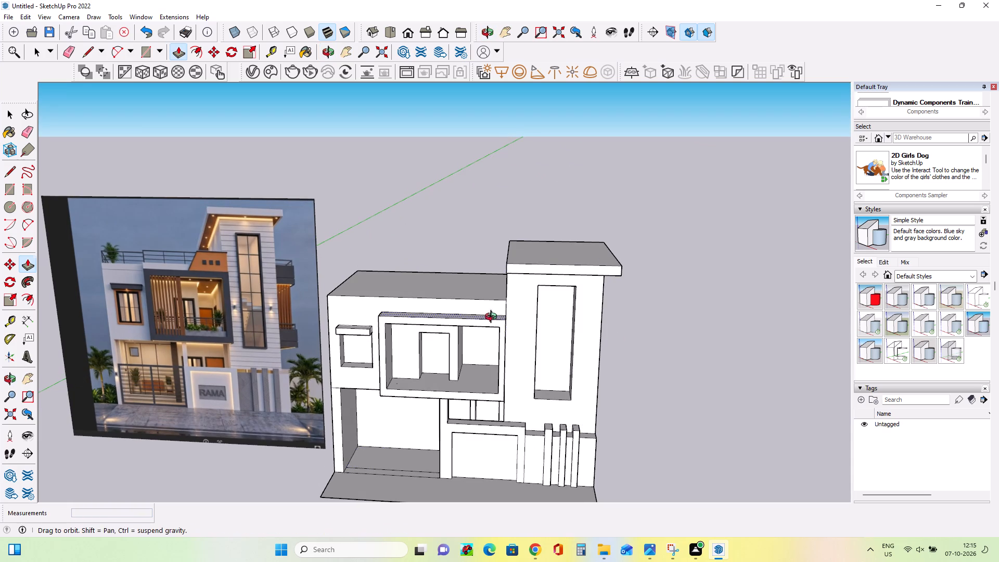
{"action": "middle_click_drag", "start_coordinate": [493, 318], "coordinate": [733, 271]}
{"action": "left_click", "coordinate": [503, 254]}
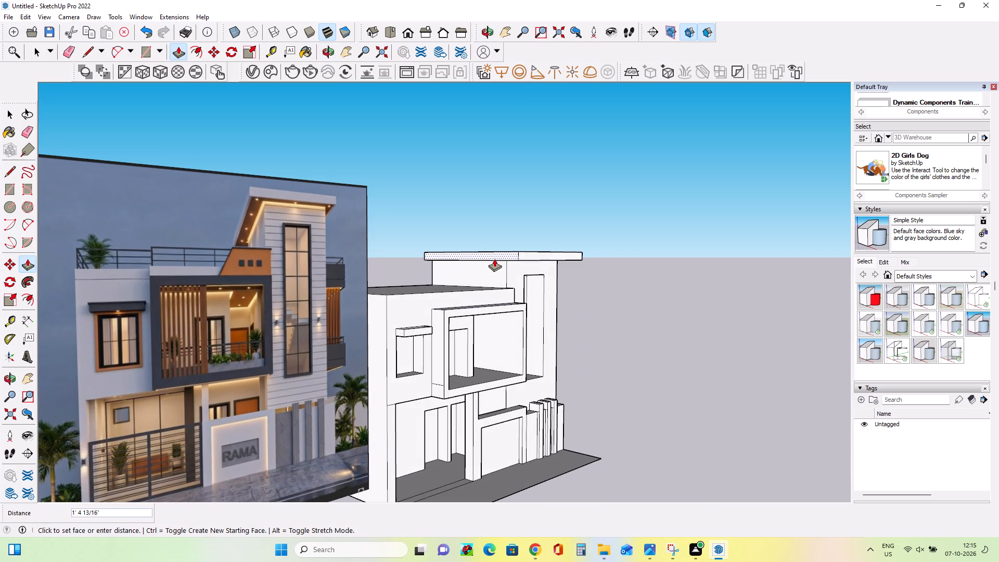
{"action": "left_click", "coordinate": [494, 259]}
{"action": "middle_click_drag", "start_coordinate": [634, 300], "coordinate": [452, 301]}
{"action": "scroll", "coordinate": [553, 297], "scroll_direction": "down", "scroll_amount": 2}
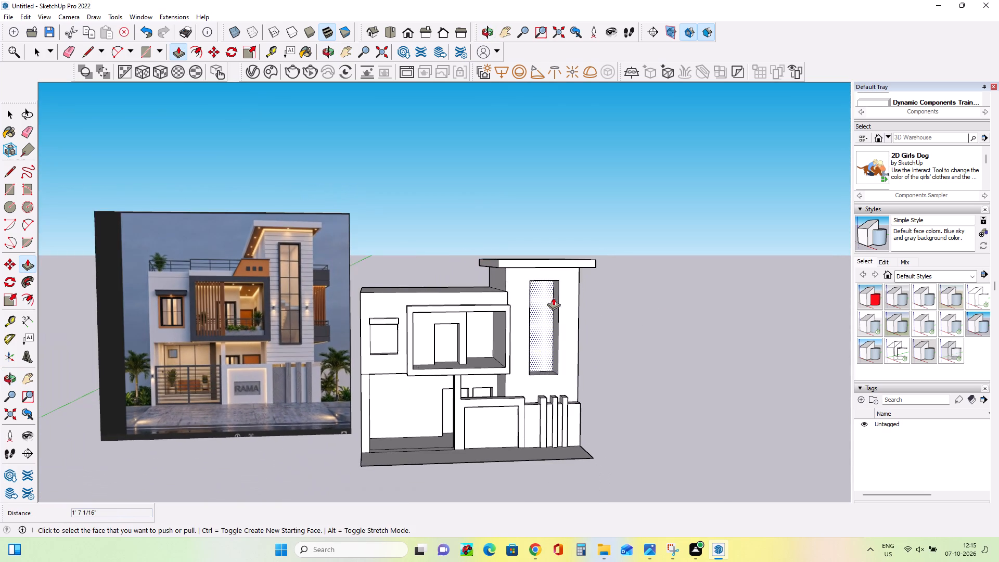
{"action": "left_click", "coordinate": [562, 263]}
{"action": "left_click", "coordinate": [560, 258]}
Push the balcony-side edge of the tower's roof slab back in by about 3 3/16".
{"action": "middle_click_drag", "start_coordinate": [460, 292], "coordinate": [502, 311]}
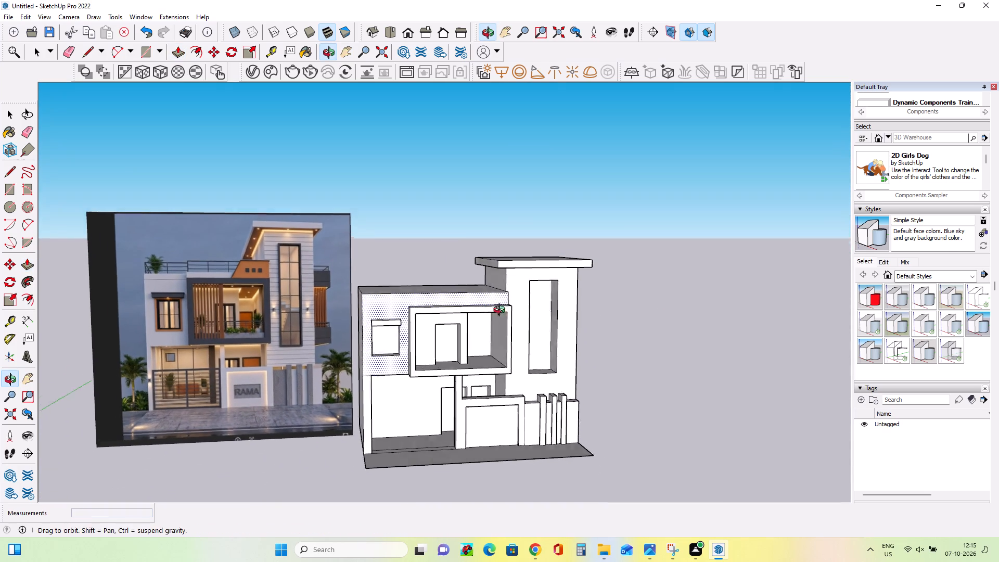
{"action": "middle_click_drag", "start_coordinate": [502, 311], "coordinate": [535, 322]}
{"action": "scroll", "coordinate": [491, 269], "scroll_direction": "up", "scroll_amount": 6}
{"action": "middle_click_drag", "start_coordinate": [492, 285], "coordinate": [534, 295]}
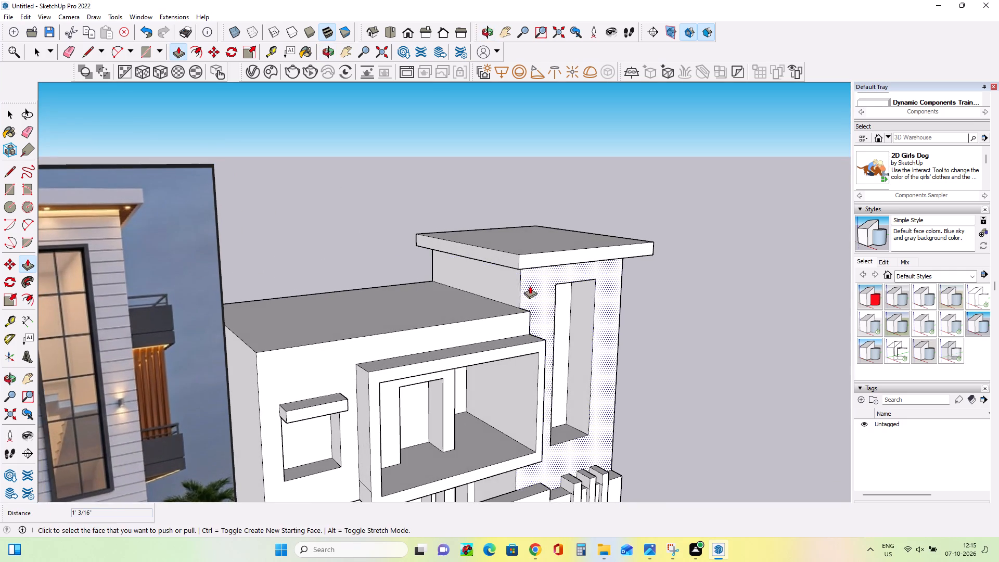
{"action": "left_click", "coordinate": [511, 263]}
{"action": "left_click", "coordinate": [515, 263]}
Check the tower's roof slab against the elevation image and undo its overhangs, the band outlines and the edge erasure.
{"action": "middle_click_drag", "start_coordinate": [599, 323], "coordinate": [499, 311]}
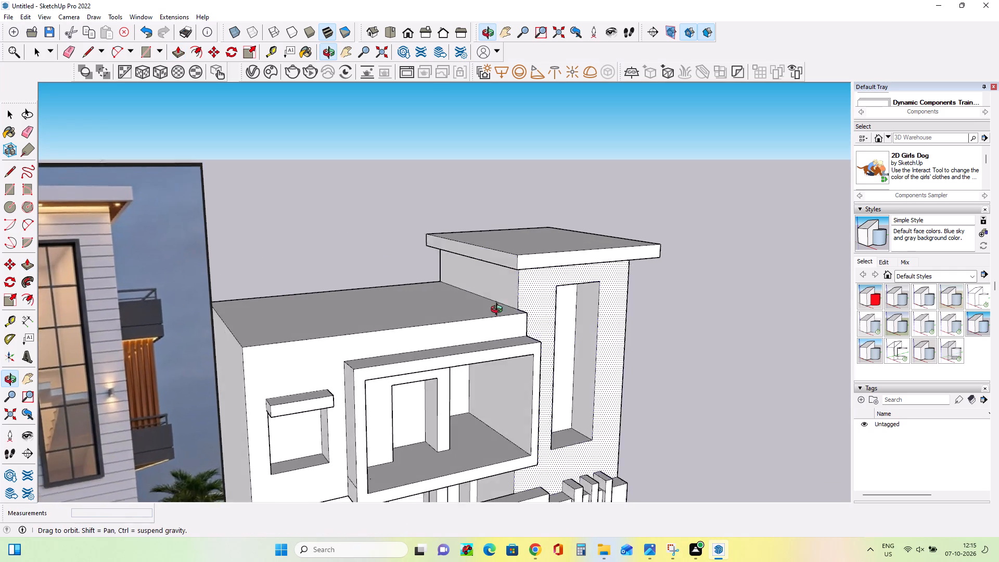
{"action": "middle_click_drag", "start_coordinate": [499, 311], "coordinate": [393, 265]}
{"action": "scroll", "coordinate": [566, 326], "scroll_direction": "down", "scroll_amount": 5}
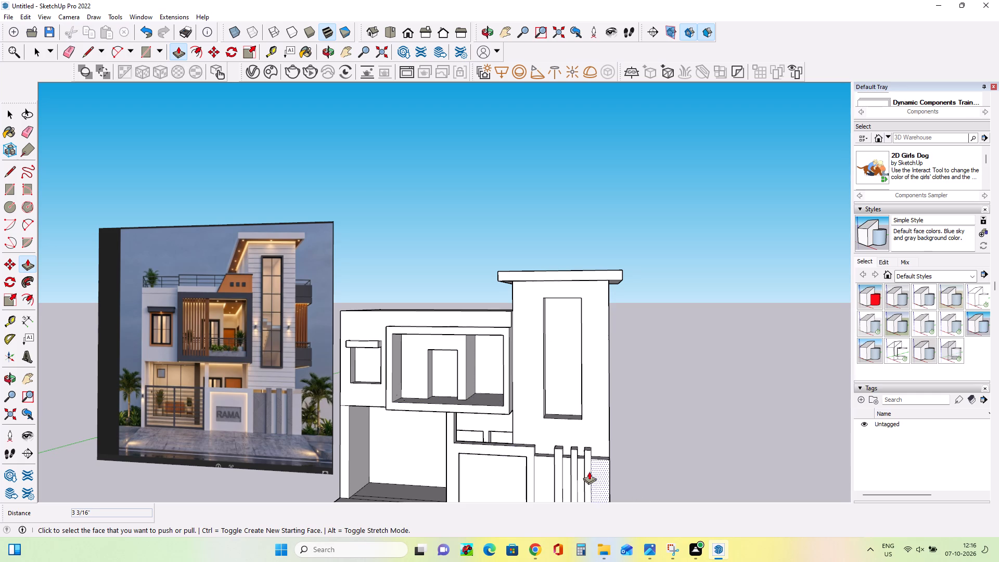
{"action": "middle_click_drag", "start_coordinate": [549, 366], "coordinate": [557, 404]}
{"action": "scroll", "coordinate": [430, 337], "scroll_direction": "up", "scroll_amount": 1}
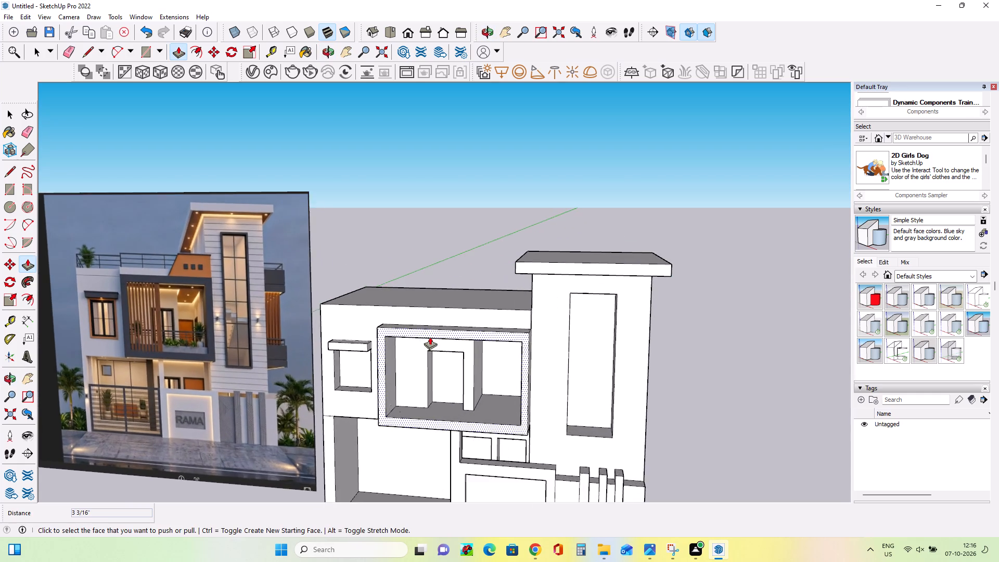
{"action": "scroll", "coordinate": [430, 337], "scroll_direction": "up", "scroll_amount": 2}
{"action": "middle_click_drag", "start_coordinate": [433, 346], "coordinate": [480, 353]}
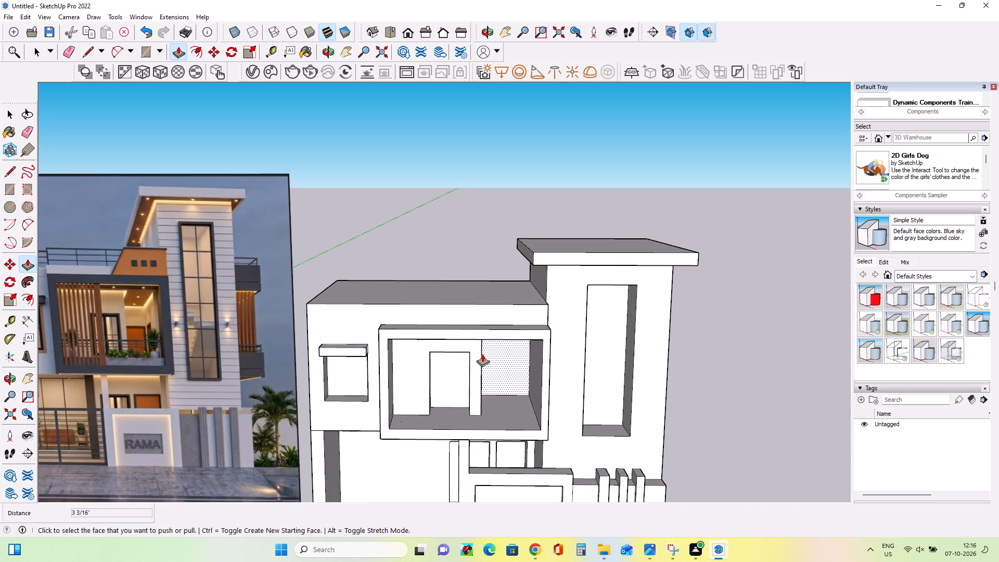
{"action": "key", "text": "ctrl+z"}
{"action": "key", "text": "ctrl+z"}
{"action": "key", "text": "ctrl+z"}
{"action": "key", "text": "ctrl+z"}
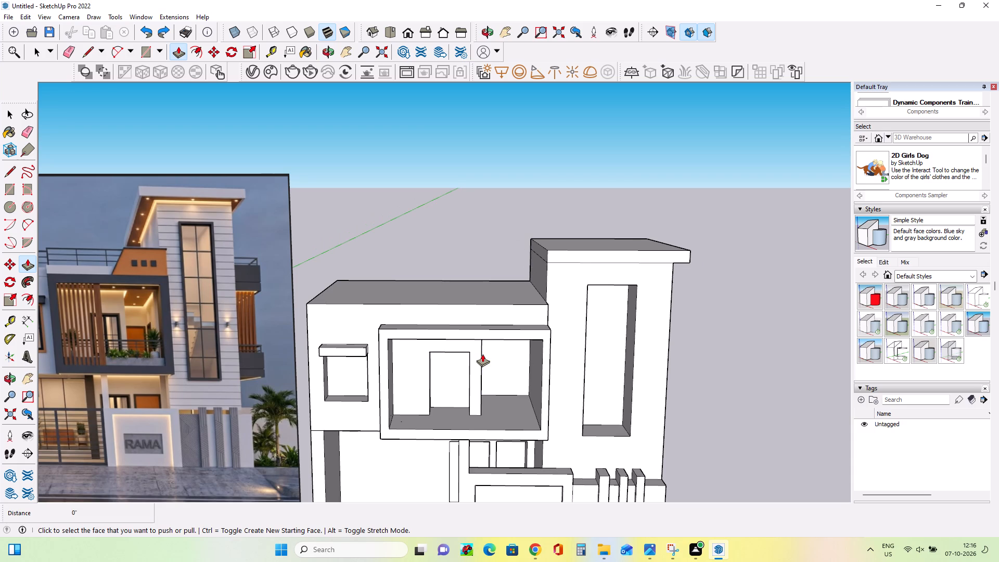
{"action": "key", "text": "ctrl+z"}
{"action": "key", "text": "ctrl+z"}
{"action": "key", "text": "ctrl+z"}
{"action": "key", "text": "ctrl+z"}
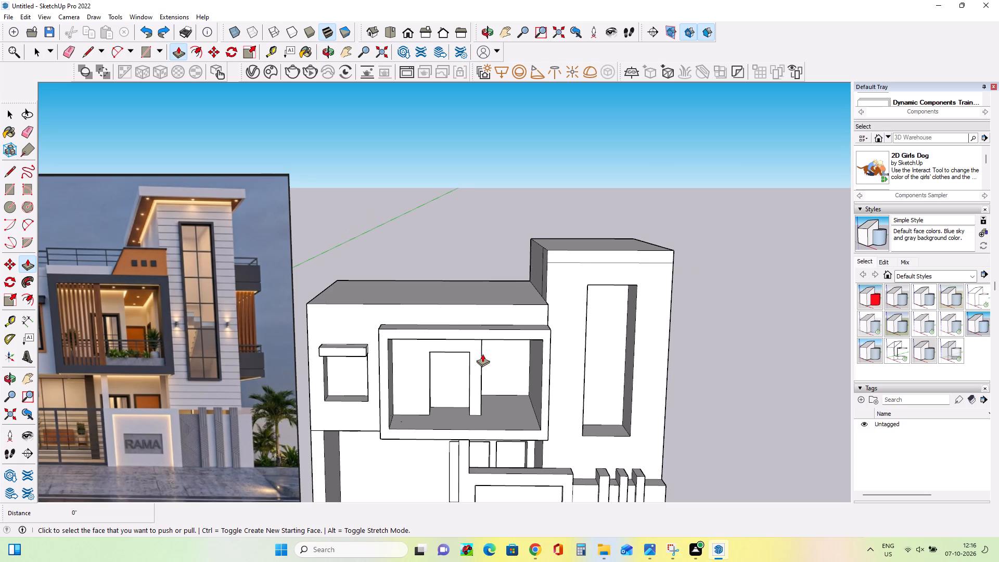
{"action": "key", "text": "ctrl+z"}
Raise the roof of the main block beside the tower by about 1' 7/8".
{"action": "middle_click_drag", "start_coordinate": [604, 369], "coordinate": [557, 359]}
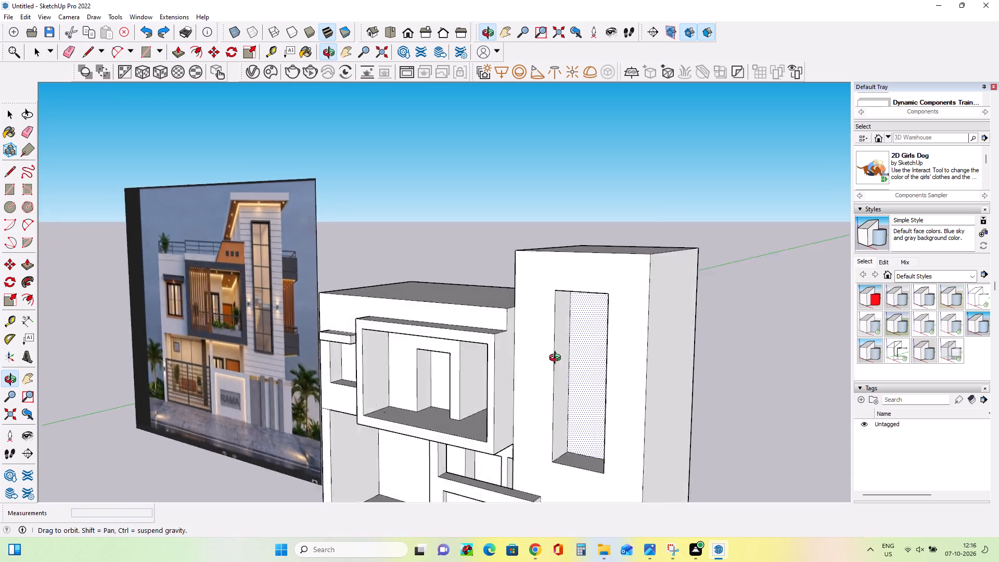
{"action": "middle_click_drag", "start_coordinate": [557, 359], "coordinate": [595, 360]}
{"action": "left_click", "coordinate": [496, 293]}
{"action": "left_click", "coordinate": [500, 282]}
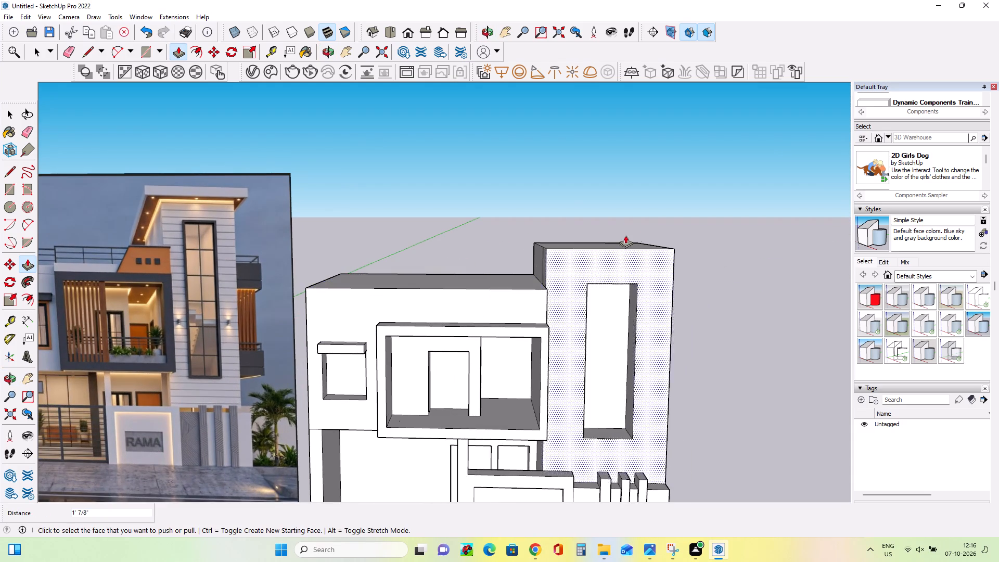
Raise the tower's top face by about 2' 1 5/8".
{"action": "left_click", "coordinate": [630, 235]}
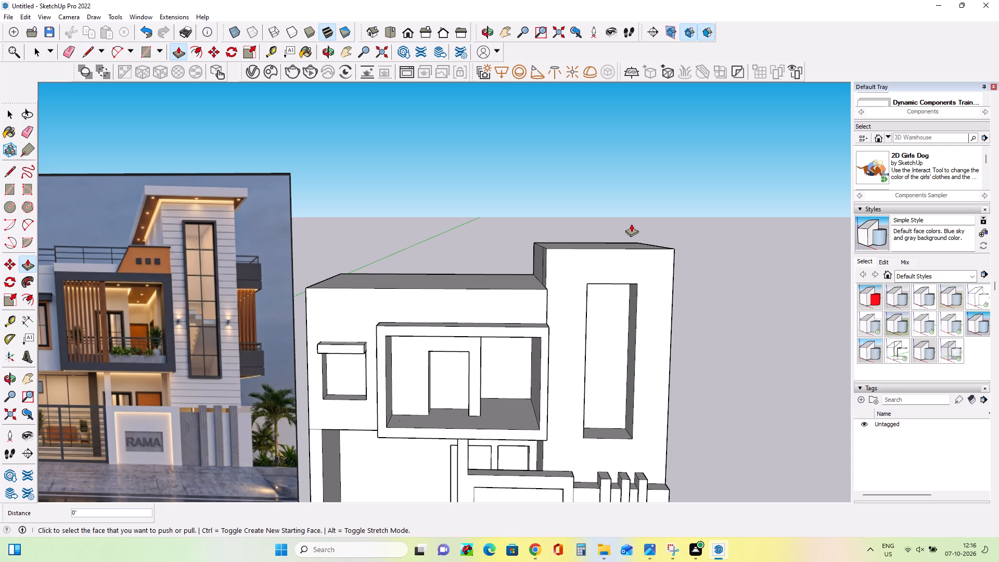
{"action": "left_click", "coordinate": [619, 244]}
{"action": "left_click", "coordinate": [622, 221]}
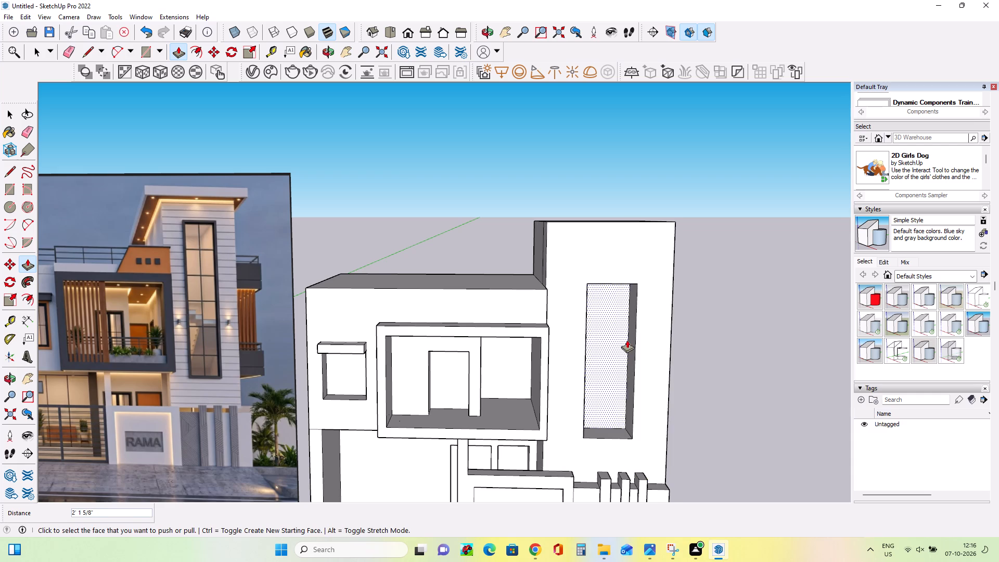
Enlarge the tower's tall window recess by about 3 15/16" toward the balcony and about 10 13/16" upward.
{"action": "scroll", "coordinate": [627, 340], "scroll_direction": "down", "scroll_amount": 5}
{"action": "middle_click_drag", "start_coordinate": [627, 340], "coordinate": [579, 342]}
{"action": "scroll", "coordinate": [615, 324], "scroll_direction": "up", "scroll_amount": 4}
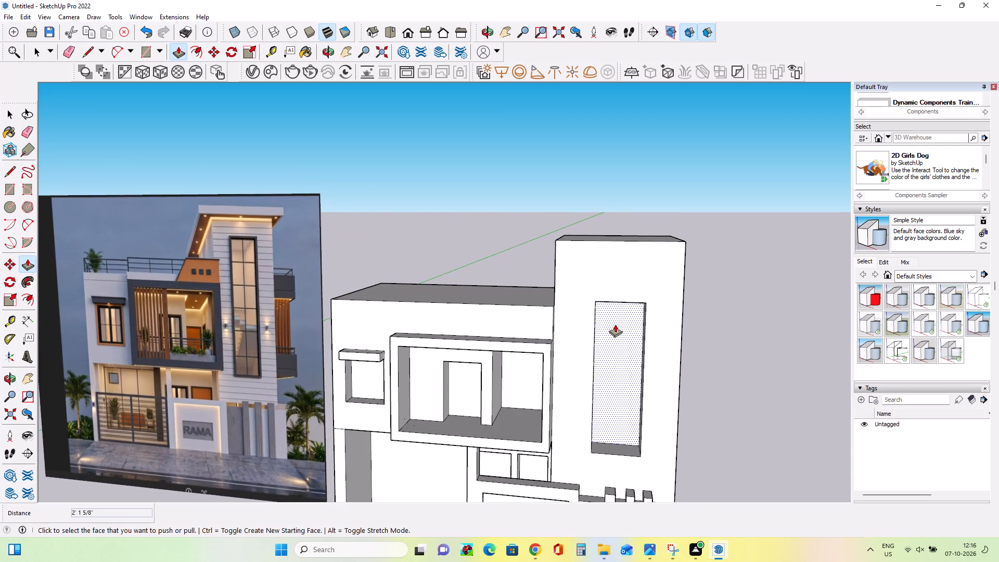
{"action": "middle_click_drag", "start_coordinate": [615, 324], "coordinate": [557, 252]}
{"action": "left_click", "coordinate": [593, 344]}
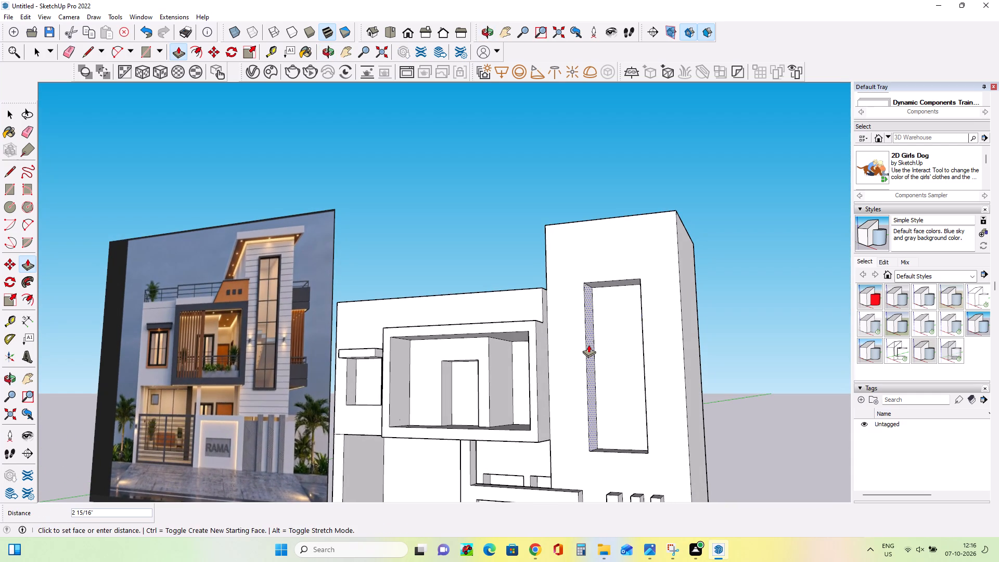
{"action": "left_click", "coordinate": [588, 344]}
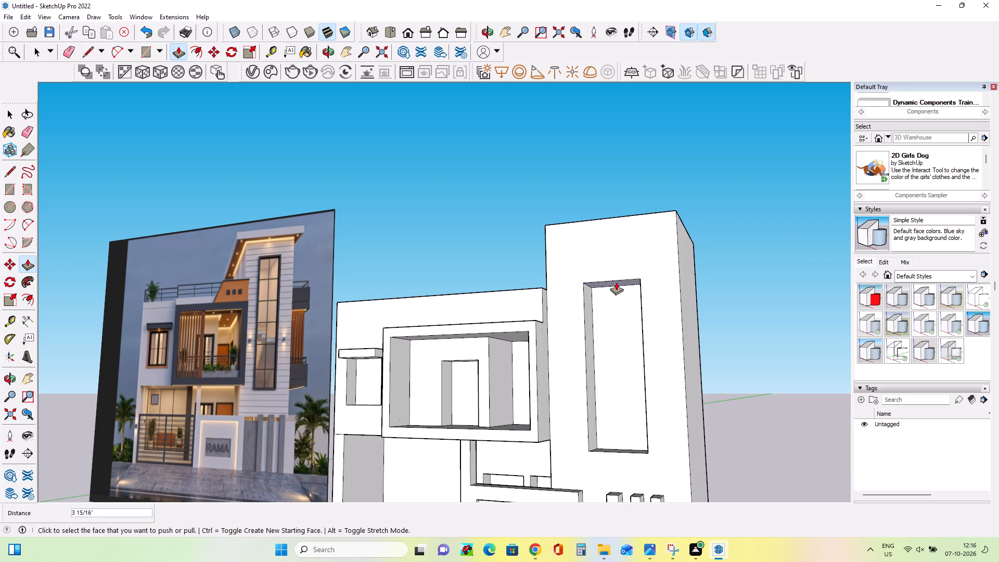
{"action": "left_click", "coordinate": [616, 282]}
{"action": "left_click", "coordinate": [616, 271]}
Compare the modelled facade with the elevation image, examining the tower's height, its tall window and the main roof.
{"action": "scroll", "coordinate": [613, 415], "scroll_direction": "down", "scroll_amount": 3}
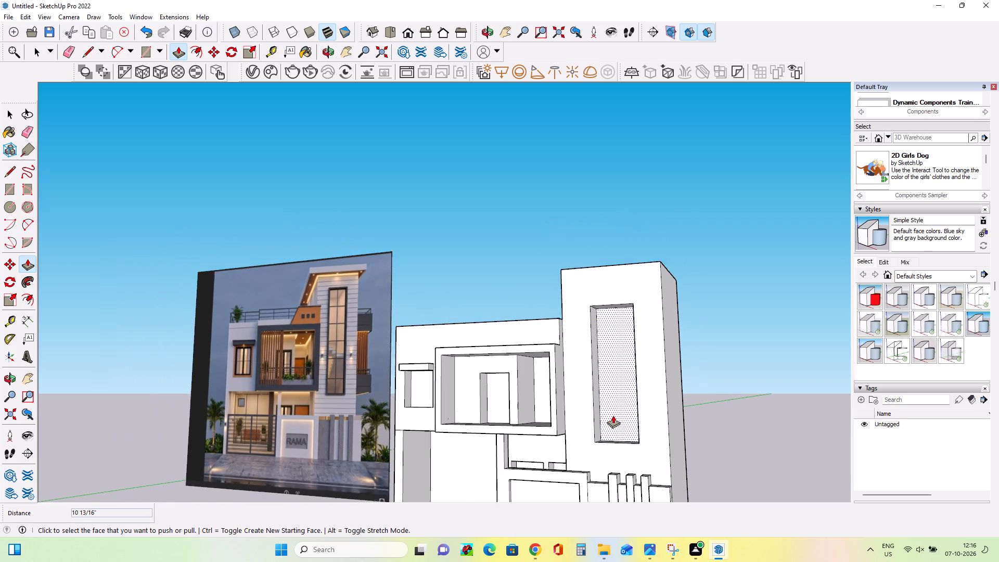
{"action": "scroll", "coordinate": [613, 415], "scroll_direction": "down", "scroll_amount": 1}
{"action": "middle_click_drag", "start_coordinate": [571, 425], "coordinate": [669, 458]}
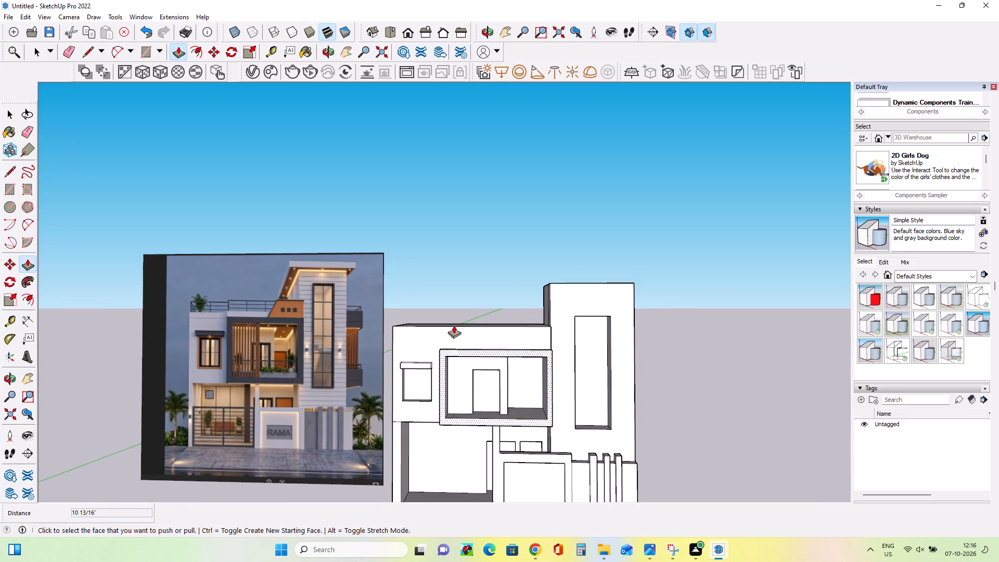
{"action": "middle_click_drag", "start_coordinate": [541, 315], "coordinate": [545, 372]}
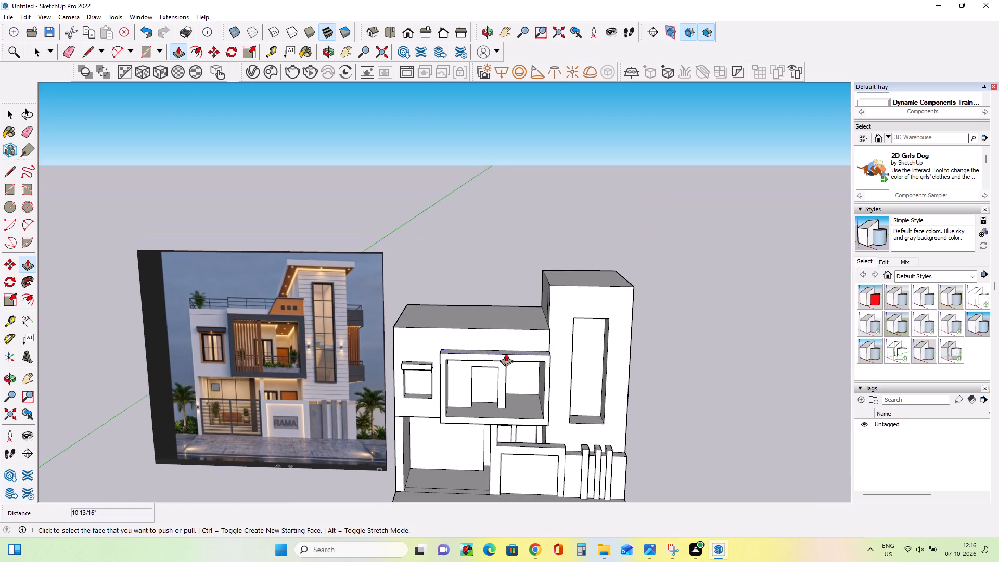
{"action": "scroll", "coordinate": [469, 348], "scroll_direction": "up", "scroll_amount": 2}
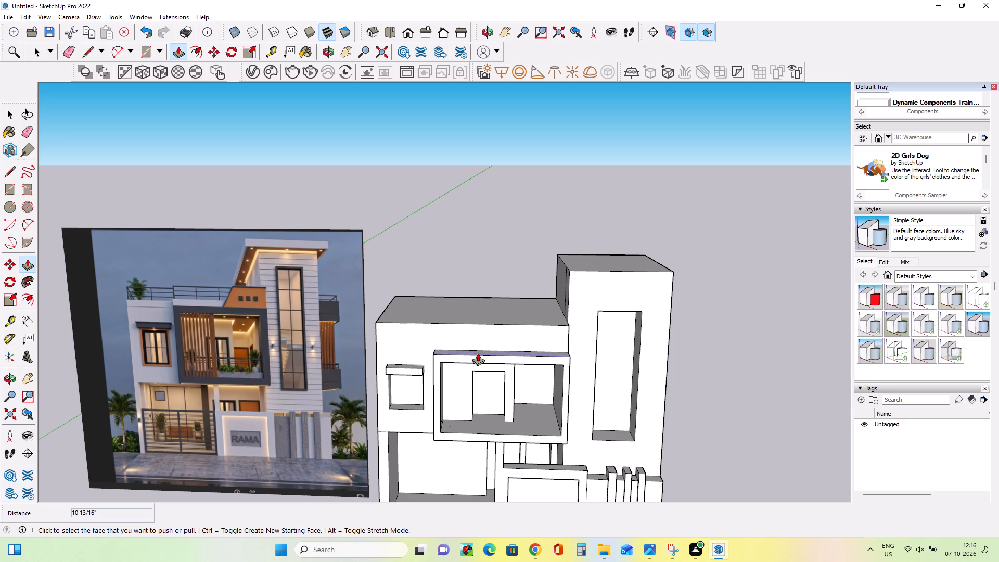
{"action": "scroll", "coordinate": [467, 356], "scroll_direction": "up", "scroll_amount": 2}
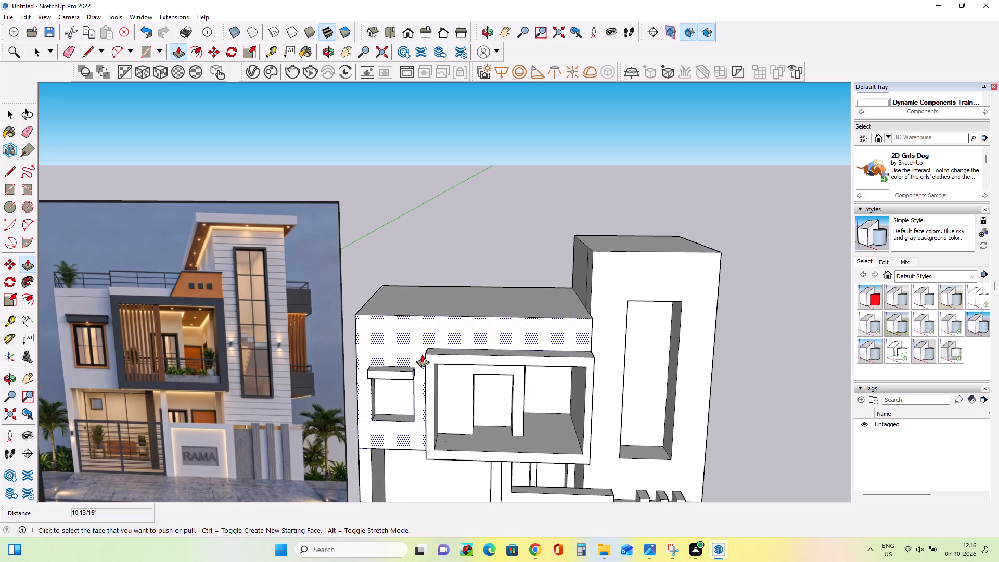
Raise the top face of the balcony frame by about 1' 1 11/16".
{"action": "left_click", "coordinate": [11, 188]}
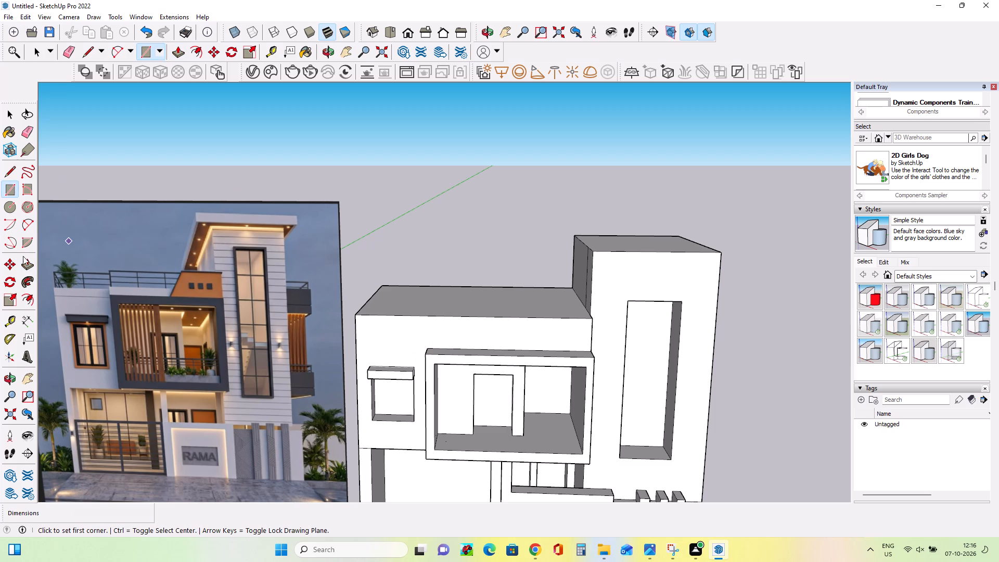
{"action": "left_click", "coordinate": [24, 265]}
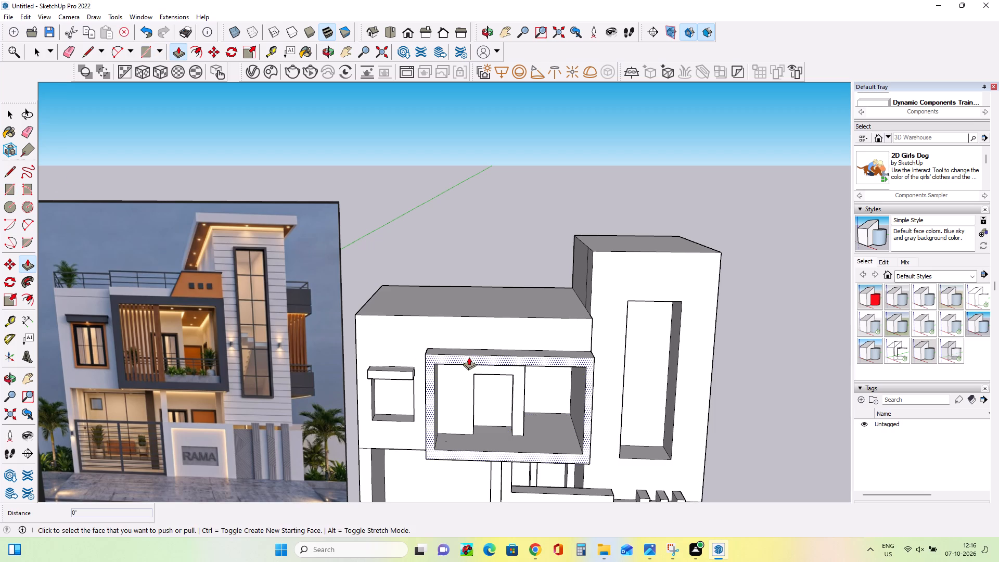
{"action": "left_click", "coordinate": [472, 350]}
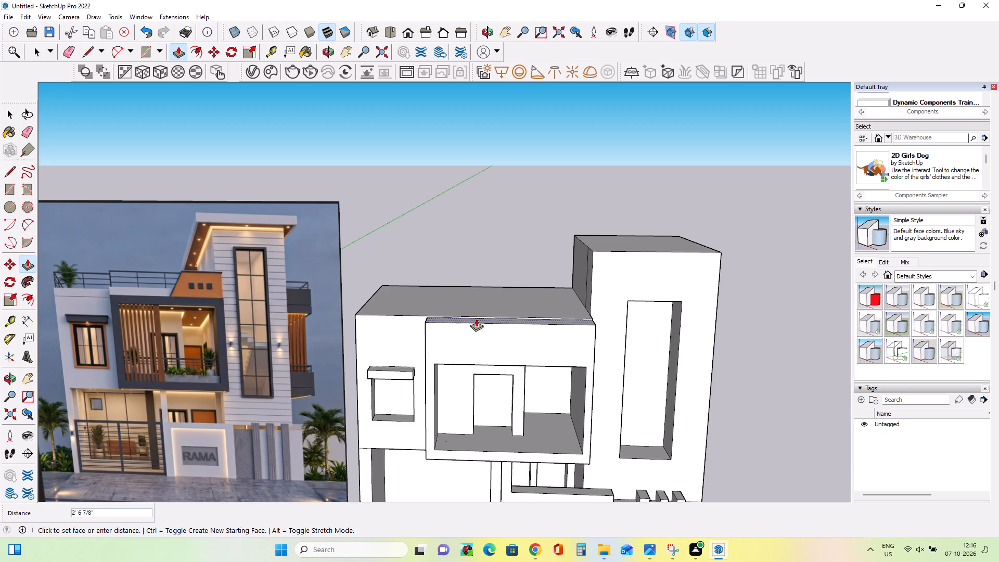
{"action": "left_click", "coordinate": [476, 337]}
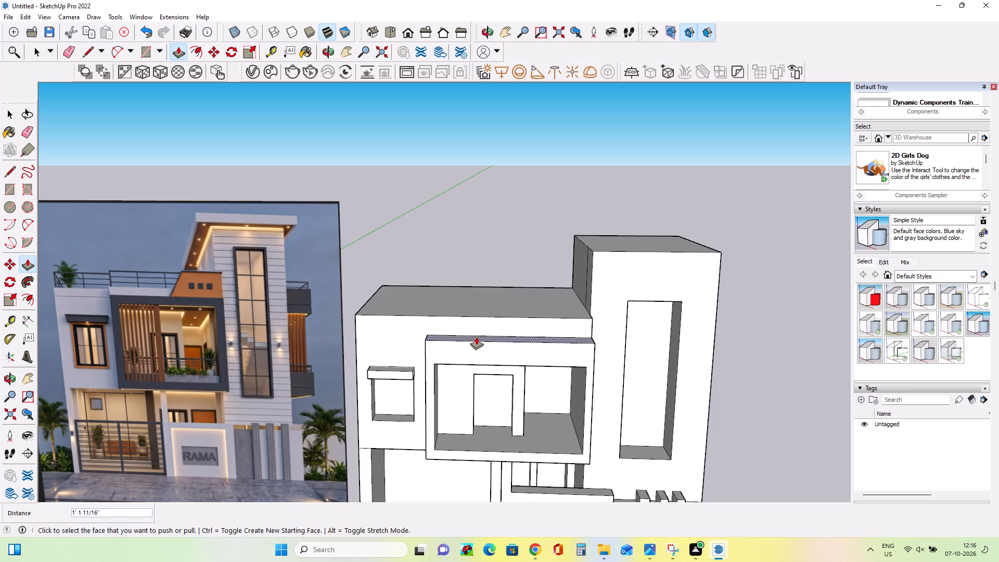
Lower the main block's roof by about 1' 7 1/16" toward the top of the balcony frame.
{"action": "left_click", "coordinate": [484, 304]}
{"action": "left_click", "coordinate": [484, 323]}
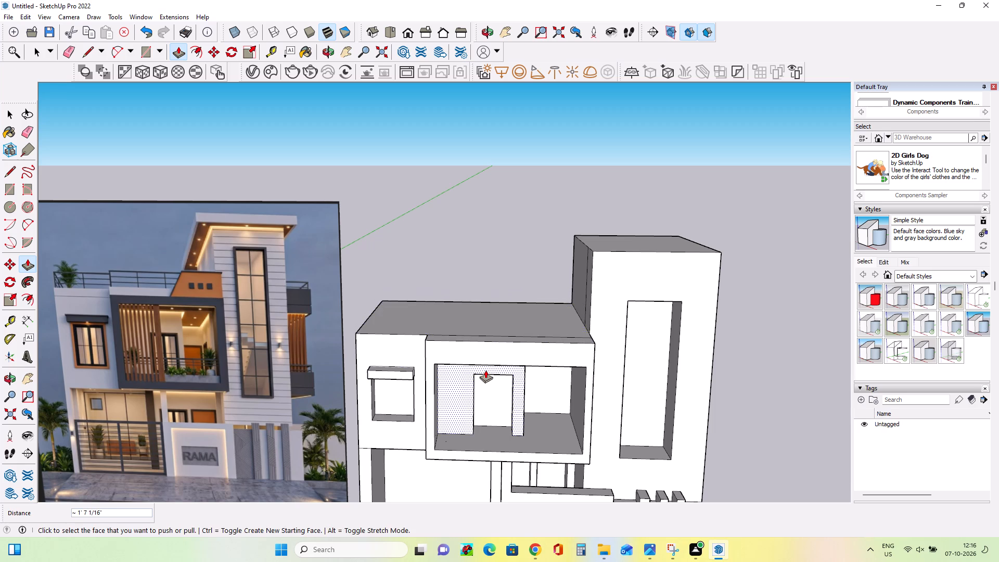
Draw a horizontal line about 13' 3 7/8" long across the balcony frame's front, between its top edge and the opening.
{"action": "middle_click_drag", "start_coordinate": [485, 370], "coordinate": [497, 340]}
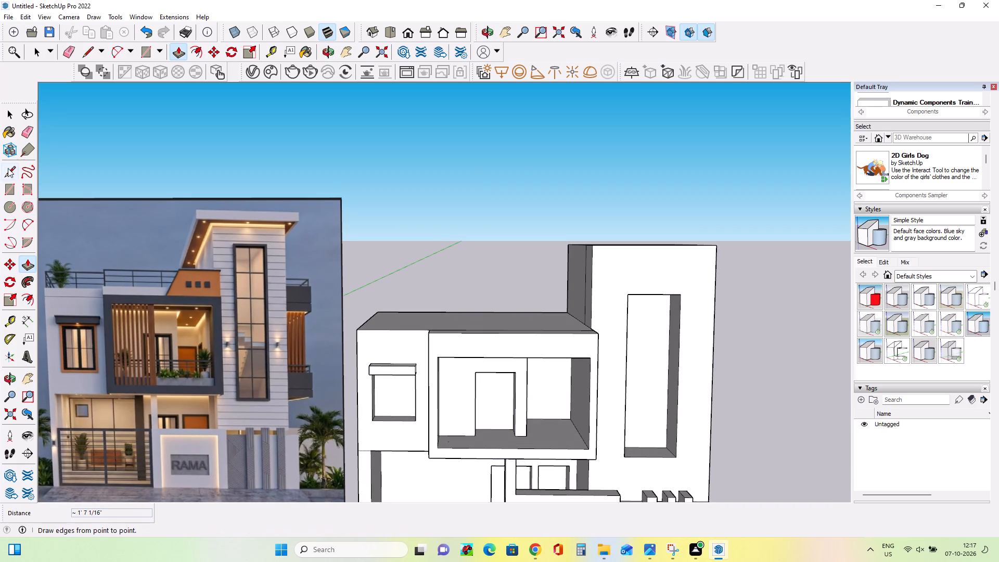
{"action": "left_click", "coordinate": [7, 168]}
{"action": "scroll", "coordinate": [387, 362], "scroll_direction": "up", "scroll_amount": 4}
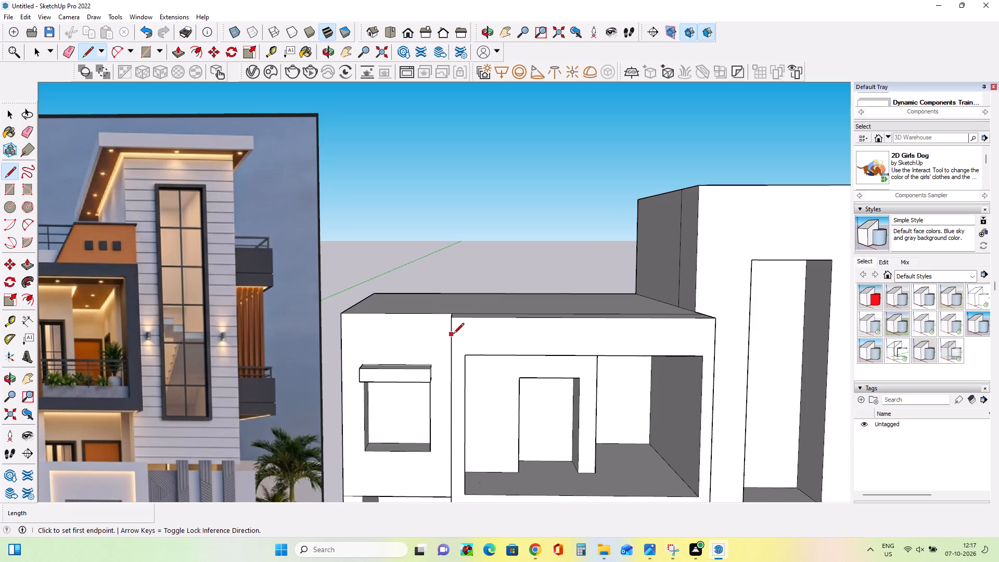
{"action": "left_click", "coordinate": [453, 335]}
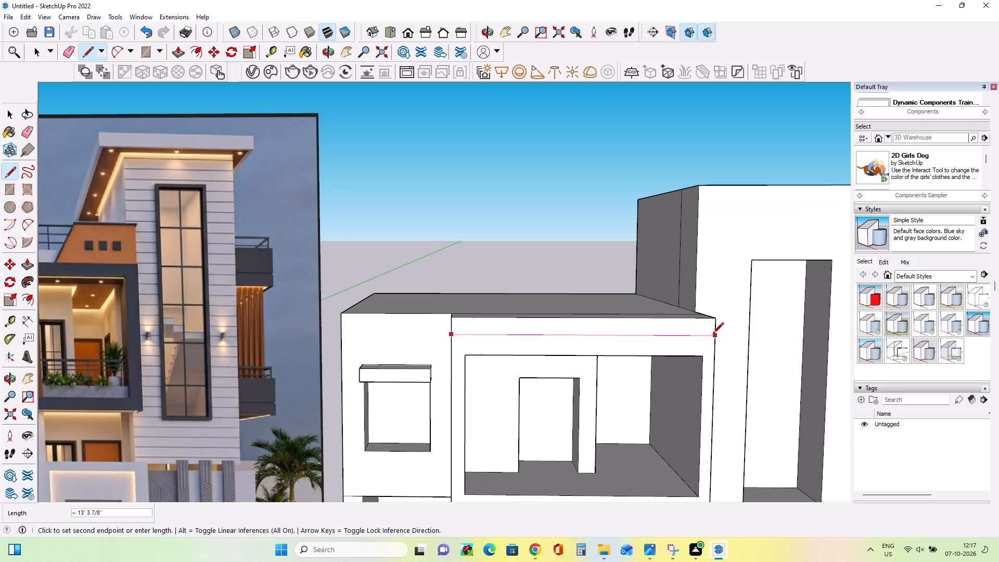
{"action": "left_click", "coordinate": [713, 334]}
Lower the tower's top face by about 11".
{"action": "middle_click_drag", "start_coordinate": [540, 352], "coordinate": [542, 369]}
{"action": "scroll", "coordinate": [542, 346], "scroll_direction": "down", "scroll_amount": 2}
{"action": "scroll", "coordinate": [698, 241], "scroll_direction": "down", "scroll_amount": 1}
{"action": "middle_click_drag", "start_coordinate": [711, 253], "coordinate": [634, 276]}
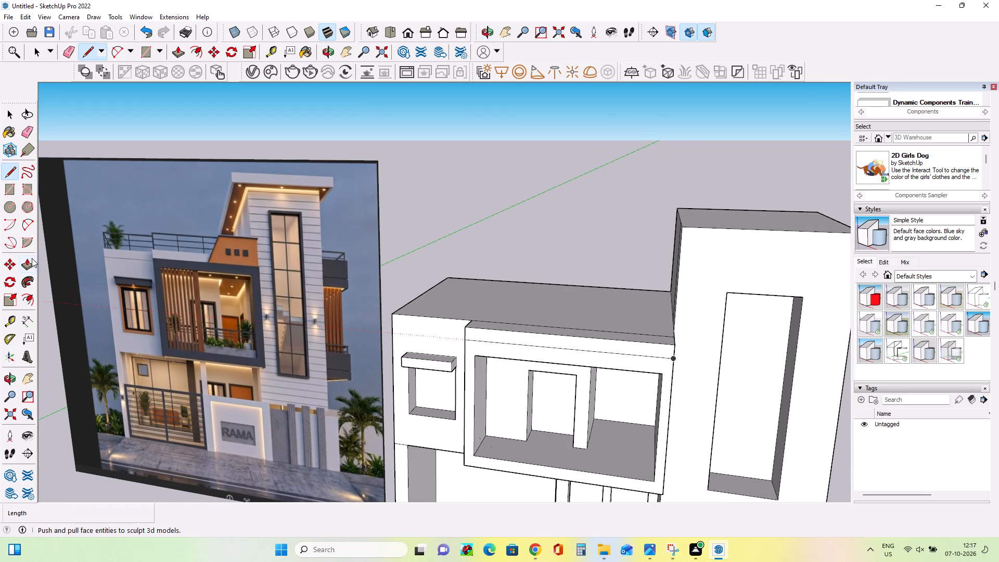
{"action": "left_click", "coordinate": [27, 262]}
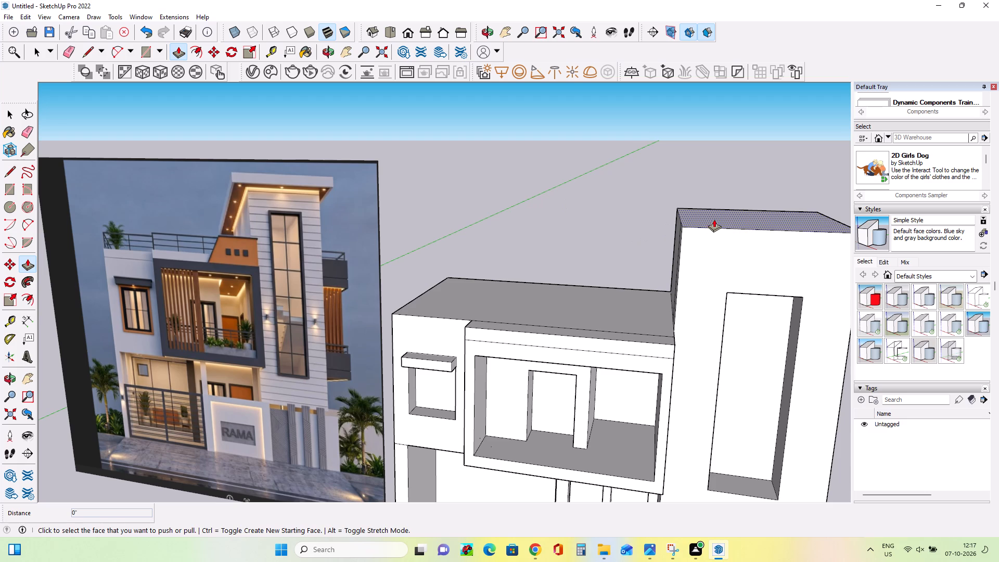
{"action": "left_click", "coordinate": [714, 219]}
{"action": "left_click", "coordinate": [710, 232]}
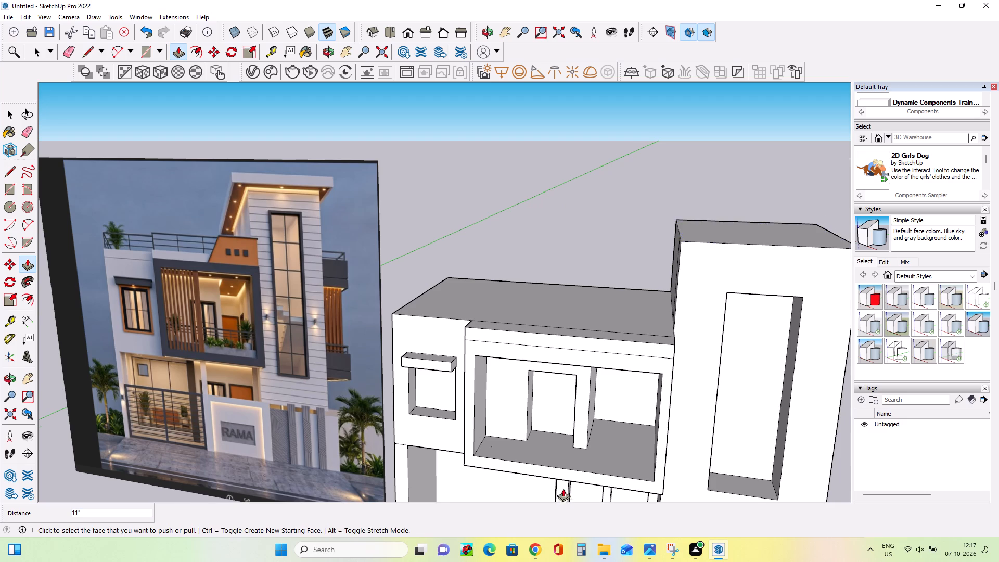
Draw horizontal lines just below the tower's top edge across its front and, about 12' 5 3/8" long, its balcony-side face.
{"action": "middle_click_drag", "start_coordinate": [553, 472], "coordinate": [525, 431]}
{"action": "scroll", "coordinate": [510, 439], "scroll_direction": "down", "scroll_amount": 4}
{"action": "middle_click_drag", "start_coordinate": [501, 453], "coordinate": [595, 459]}
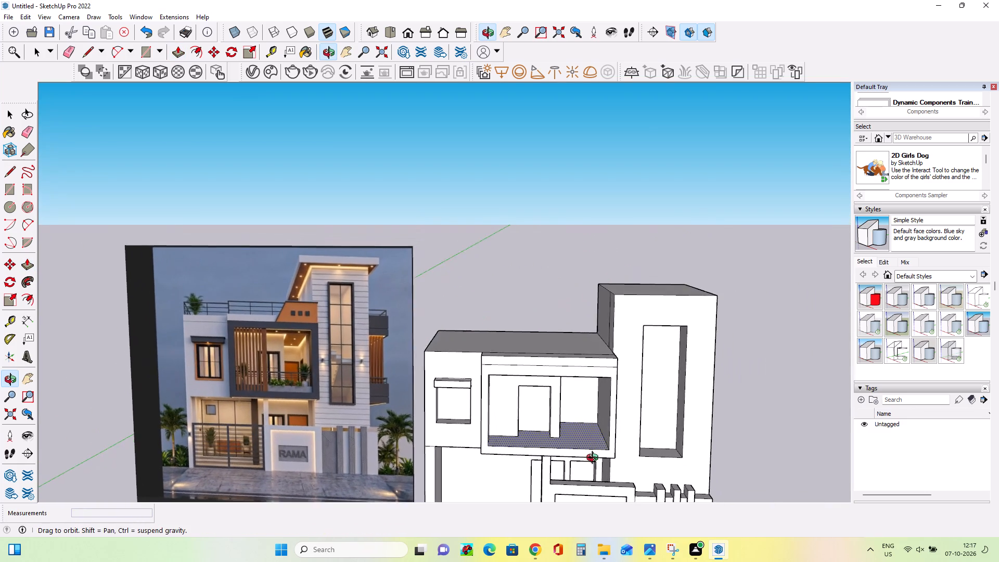
{"action": "middle_click_drag", "start_coordinate": [595, 459], "coordinate": [626, 476]}
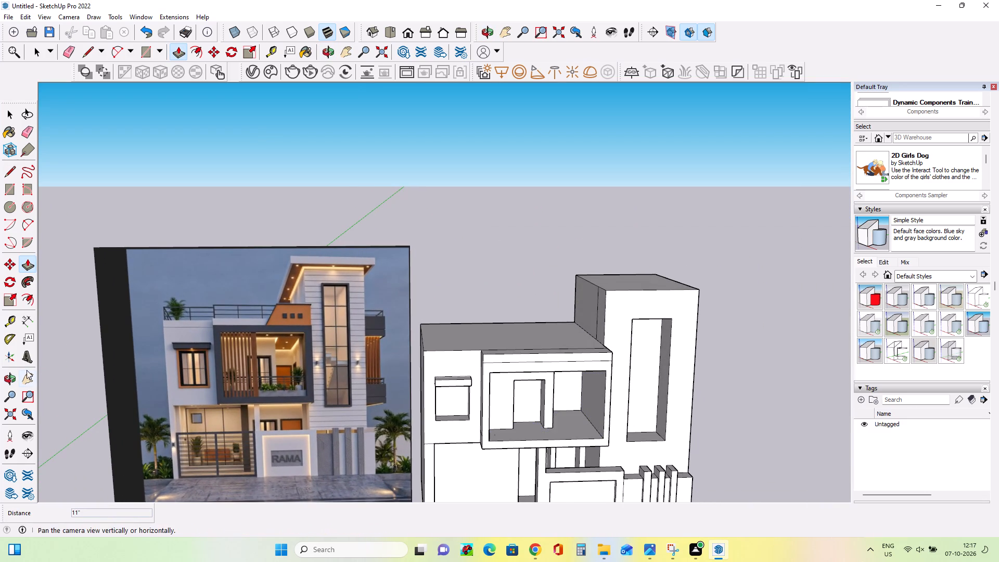
{"action": "left_click", "coordinate": [29, 378]}
{"action": "left_click_drag", "start_coordinate": [293, 420], "coordinate": [271, 360]}
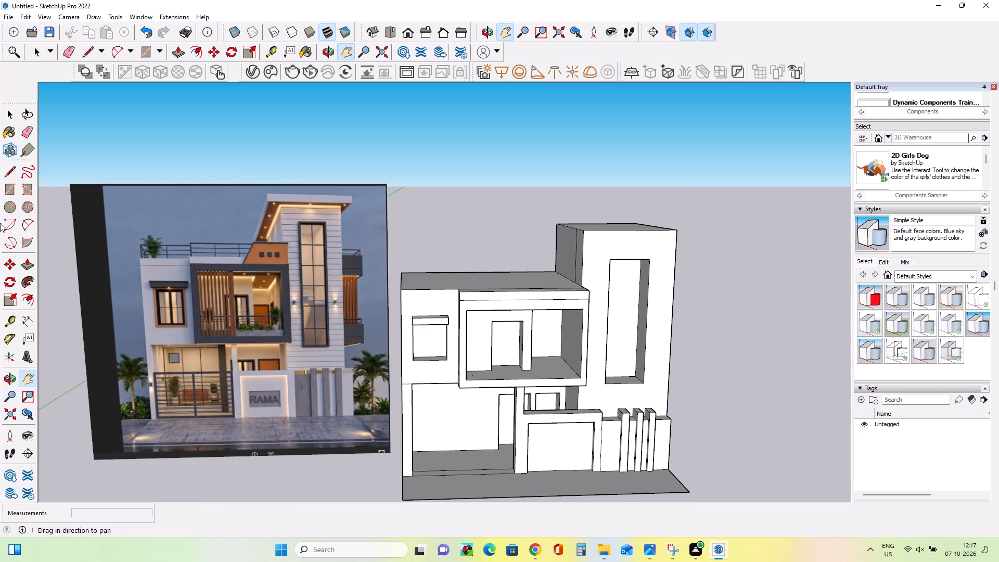
{"action": "left_click", "coordinate": [12, 172]}
{"action": "scroll", "coordinate": [595, 250], "scroll_direction": "up", "scroll_amount": 3}
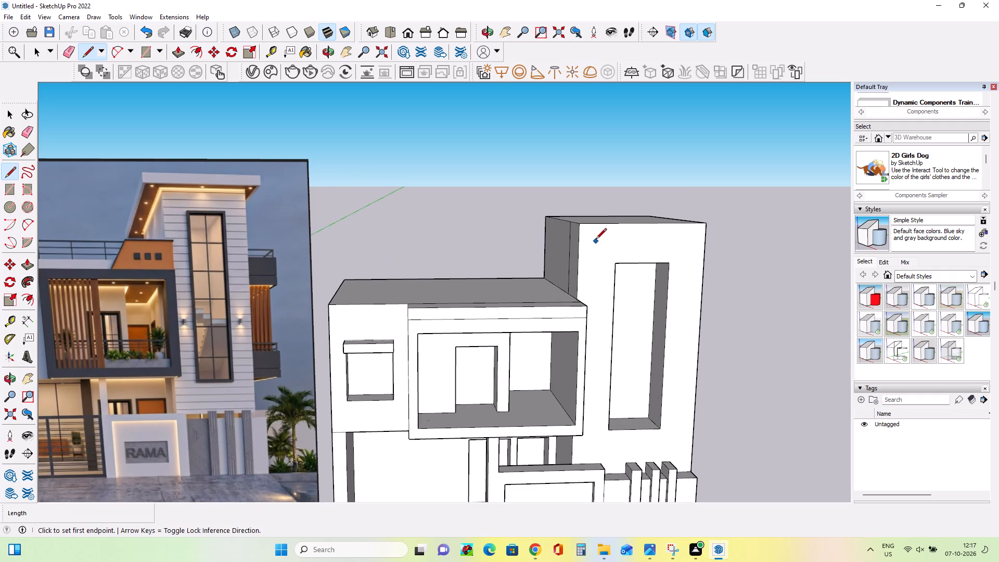
{"action": "left_click", "coordinate": [579, 236]}
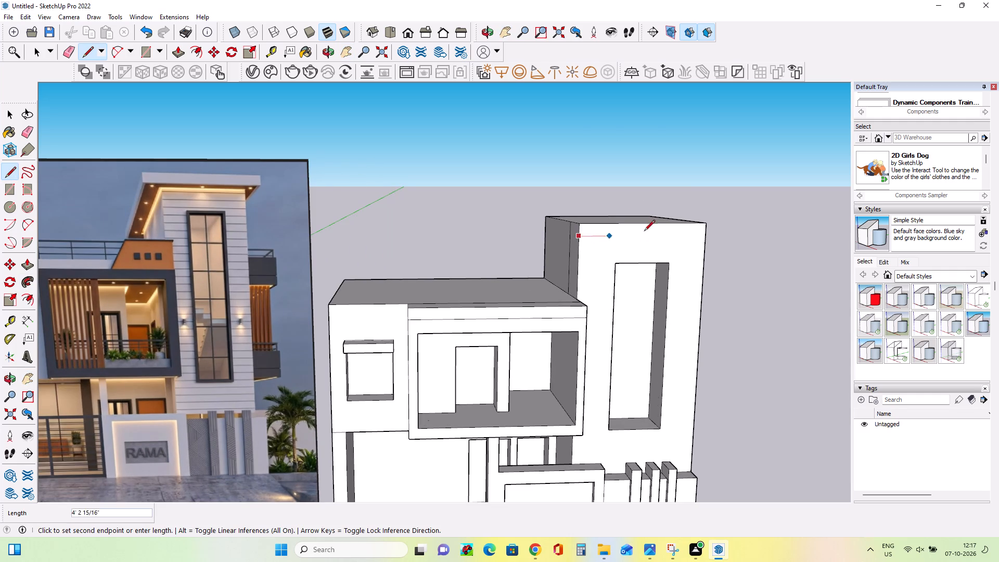
{"action": "left_click", "coordinate": [704, 232]}
{"action": "middle_click_drag", "start_coordinate": [460, 293], "coordinate": [638, 322]}
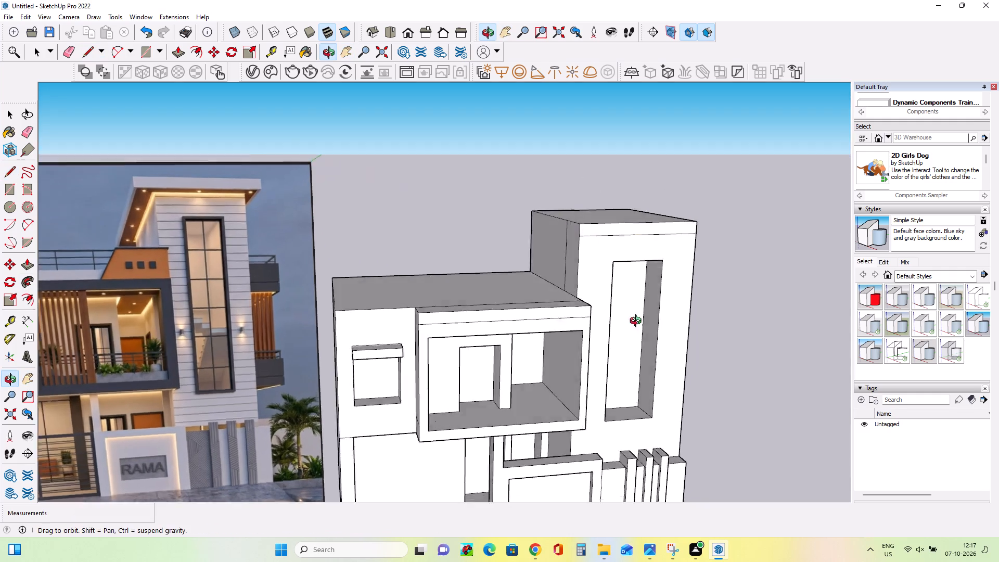
{"action": "middle_click_drag", "start_coordinate": [638, 322], "coordinate": [699, 320]}
{"action": "scroll", "coordinate": [518, 224], "scroll_direction": "up", "scroll_amount": 3}
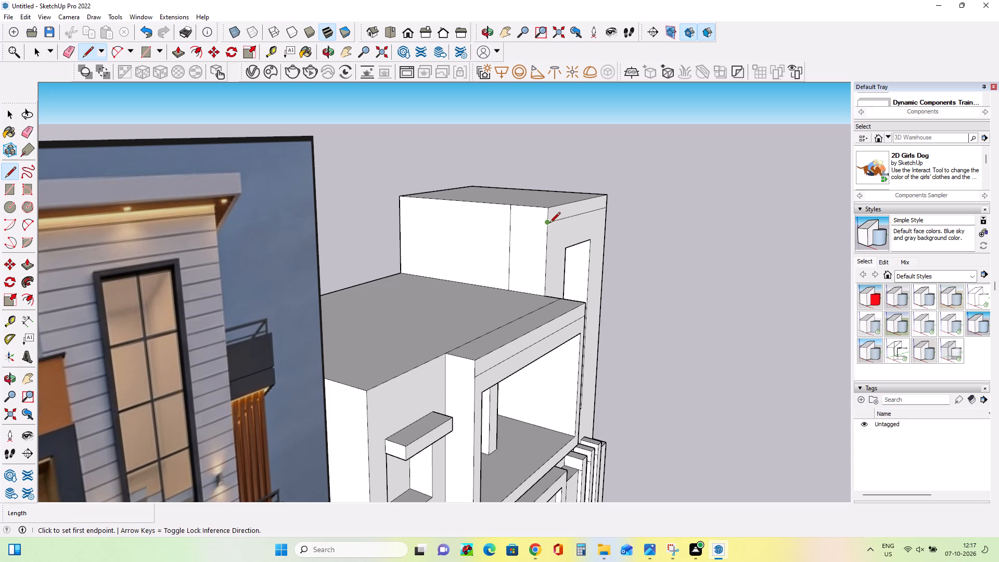
{"action": "left_click", "coordinate": [549, 224]}
{"action": "left_click", "coordinate": [399, 209]}
Erase the vertical edge dividing the tower's balcony-side face, both within the top band and below it.
{"action": "left_click", "coordinate": [29, 128]}
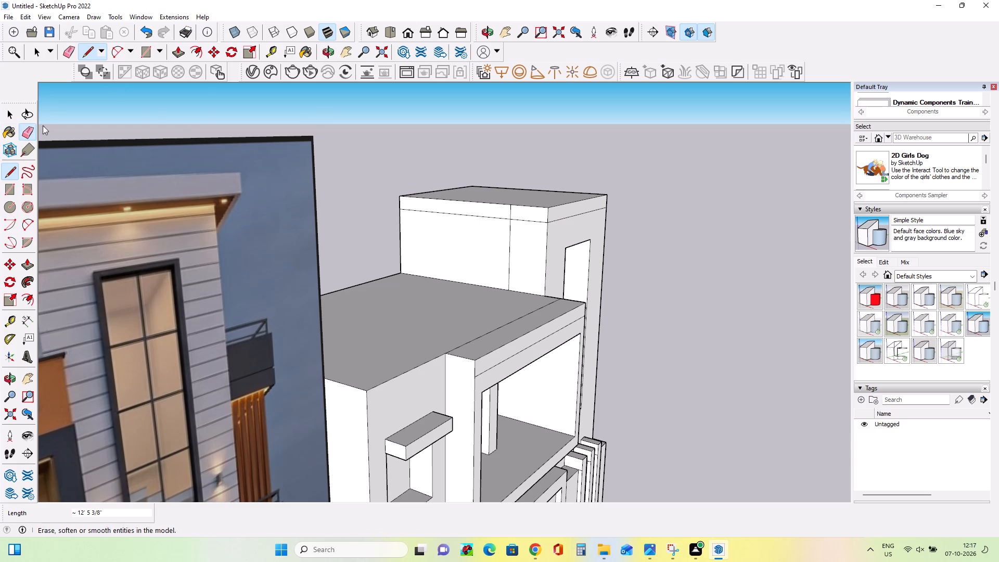
{"action": "left_click", "coordinate": [511, 210]}
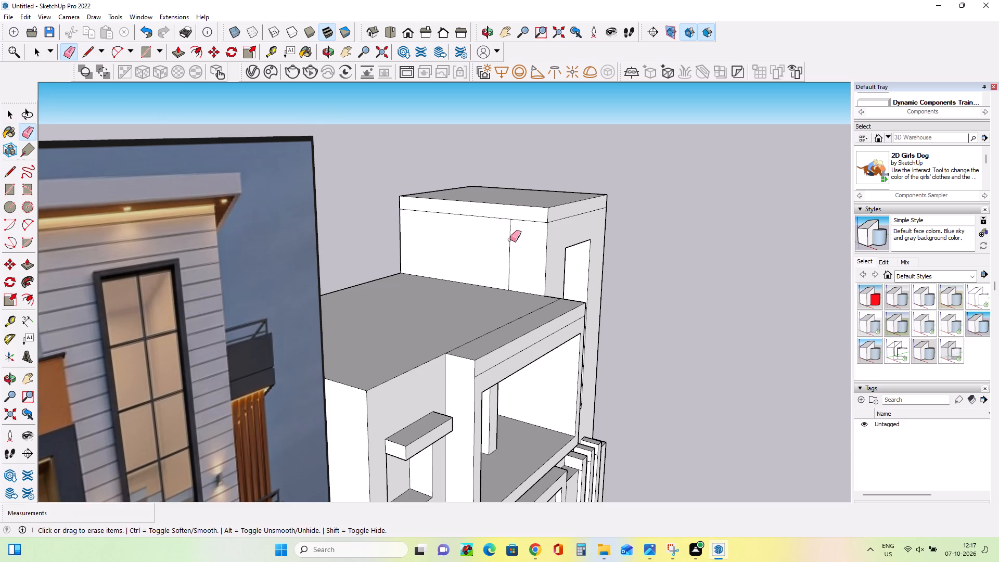
{"action": "left_click", "coordinate": [510, 240]}
Continue the band line, about 12' 5 3/8" long, across the tower's outer side face from the end of the front line.
{"action": "middle_click_drag", "start_coordinate": [509, 288], "coordinate": [404, 277]}
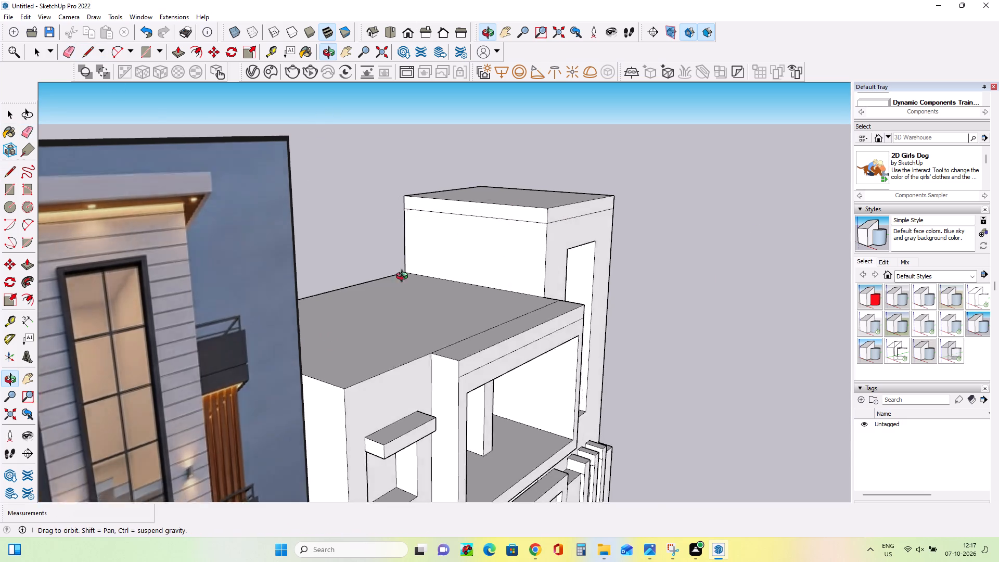
{"action": "middle_click_drag", "start_coordinate": [404, 277], "coordinate": [72, 297]}
{"action": "left_click", "coordinate": [9, 175]}
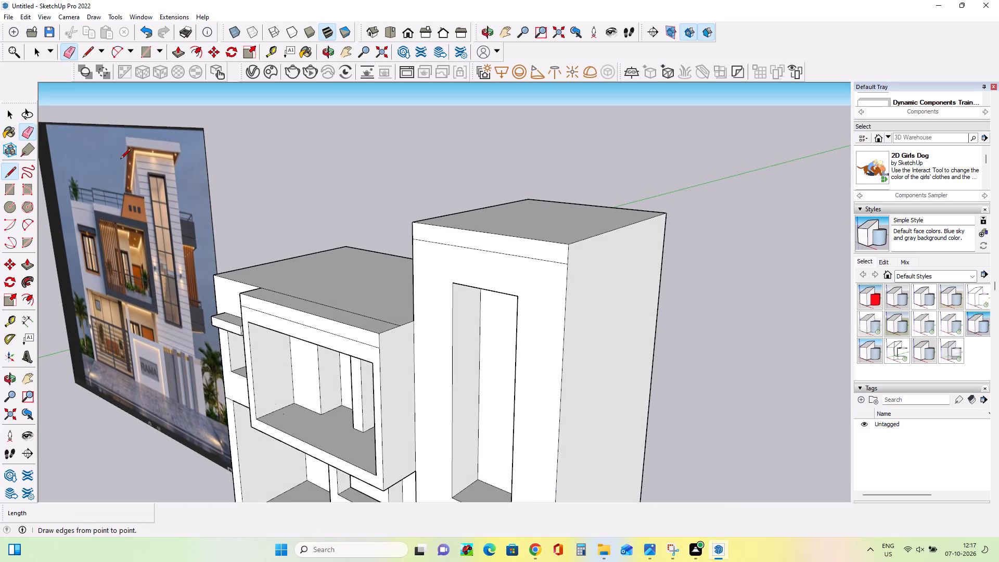
{"action": "left_click", "coordinate": [568, 266]}
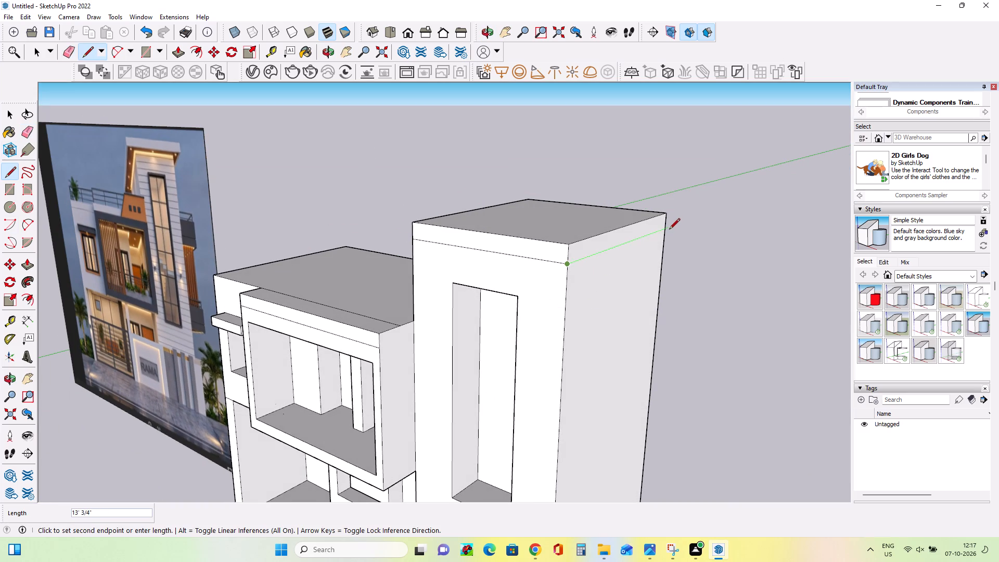
{"action": "left_click", "coordinate": [664, 229]}
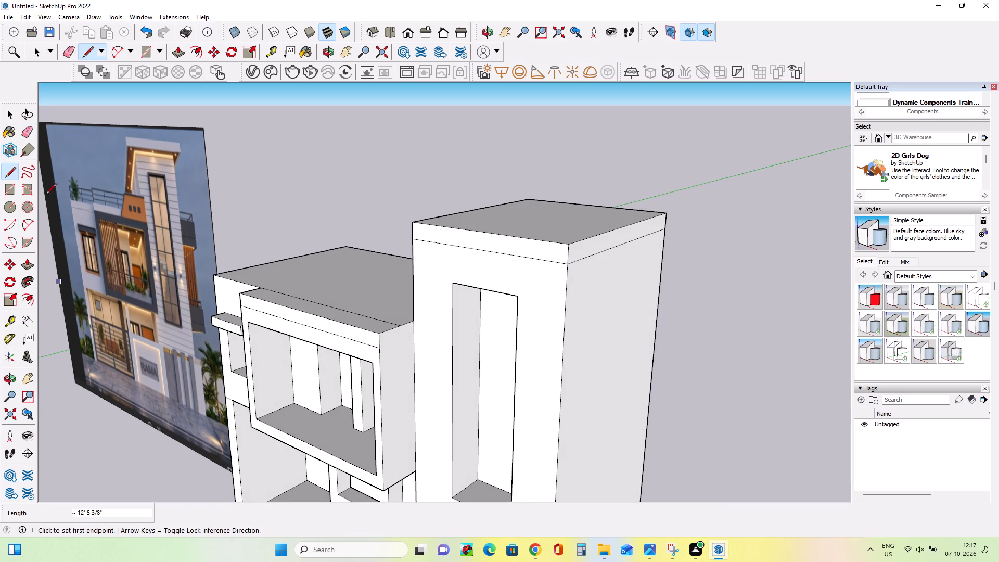
Pull the top band on the tower's outer side outward to form a roof overhang.
{"action": "left_click", "coordinate": [22, 264]}
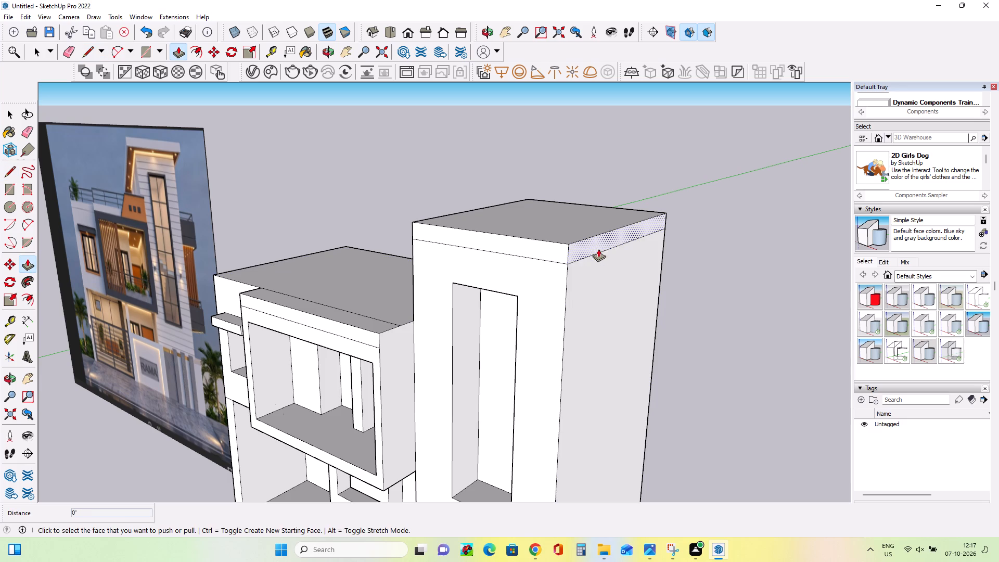
{"action": "left_click", "coordinate": [597, 247]}
{"action": "left_click", "coordinate": [609, 253]}
Pull the tower's front top band forward about 2' 3 5/8" to form the front roof overhang.
{"action": "middle_click_drag", "start_coordinate": [494, 296], "coordinate": [502, 296]}
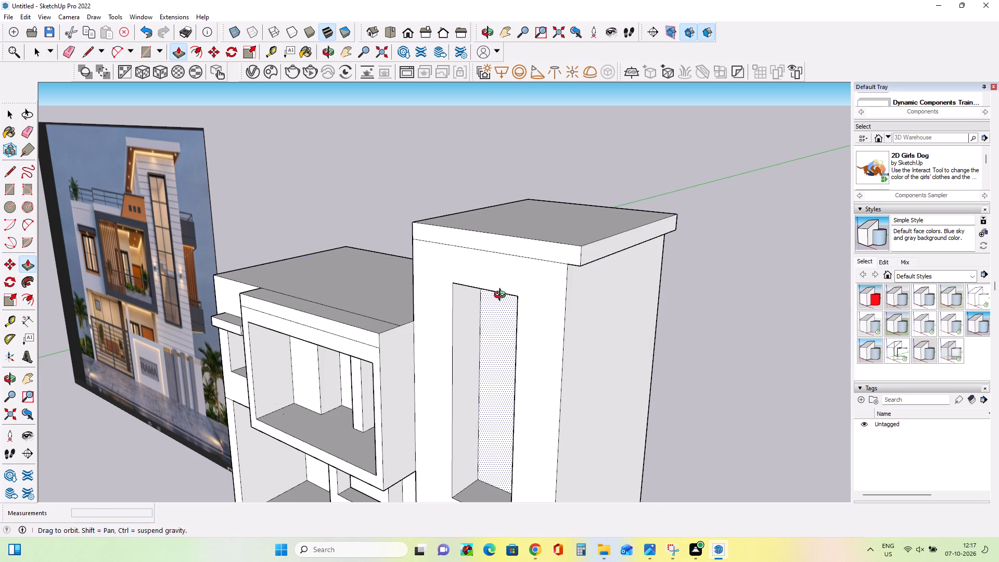
{"action": "middle_click_drag", "start_coordinate": [502, 296], "coordinate": [633, 300]}
{"action": "left_click", "coordinate": [601, 231]}
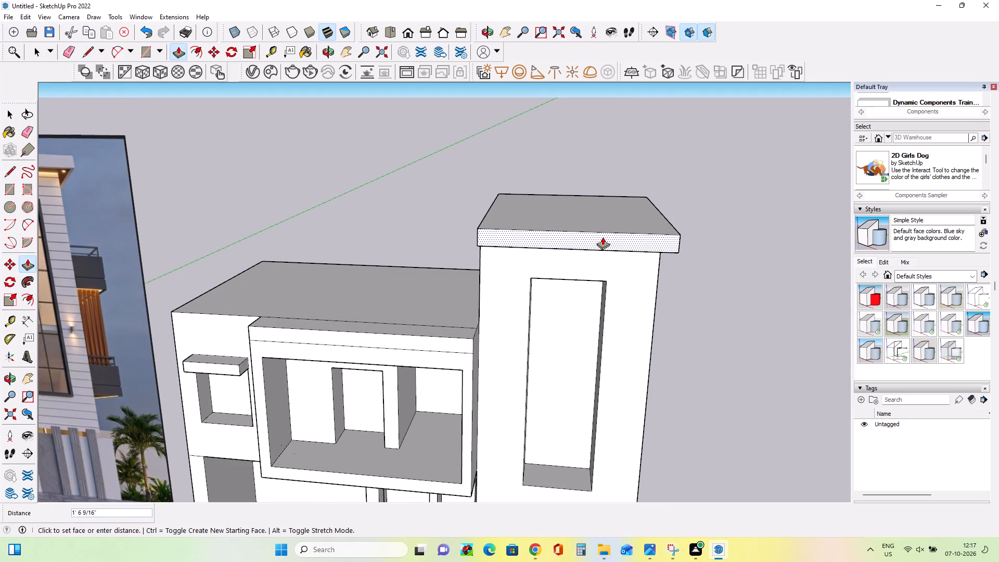
{"action": "left_click", "coordinate": [603, 240]}
Pull the top band on the tower's balcony side outward about 11 9/16" over the main roof.
{"action": "middle_click_drag", "start_coordinate": [437, 286], "coordinate": [656, 291]}
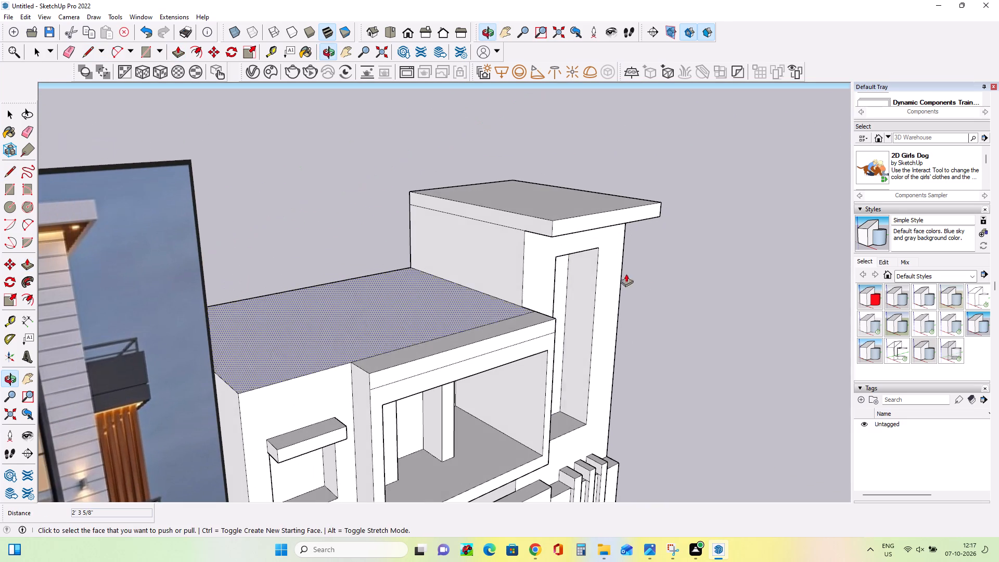
{"action": "left_click", "coordinate": [514, 221]}
{"action": "left_click", "coordinate": [504, 228]}
Extend the tower roof's overhang on the outer side by about 4 1/2".
{"action": "middle_click_drag", "start_coordinate": [547, 331], "coordinate": [445, 300]}
{"action": "middle_click_drag", "start_coordinate": [469, 315], "coordinate": [343, 283]}
{"action": "middle_click", "coordinate": [338, 280]}
{"action": "scroll", "coordinate": [340, 280], "scroll_direction": "down", "scroll_amount": 6}
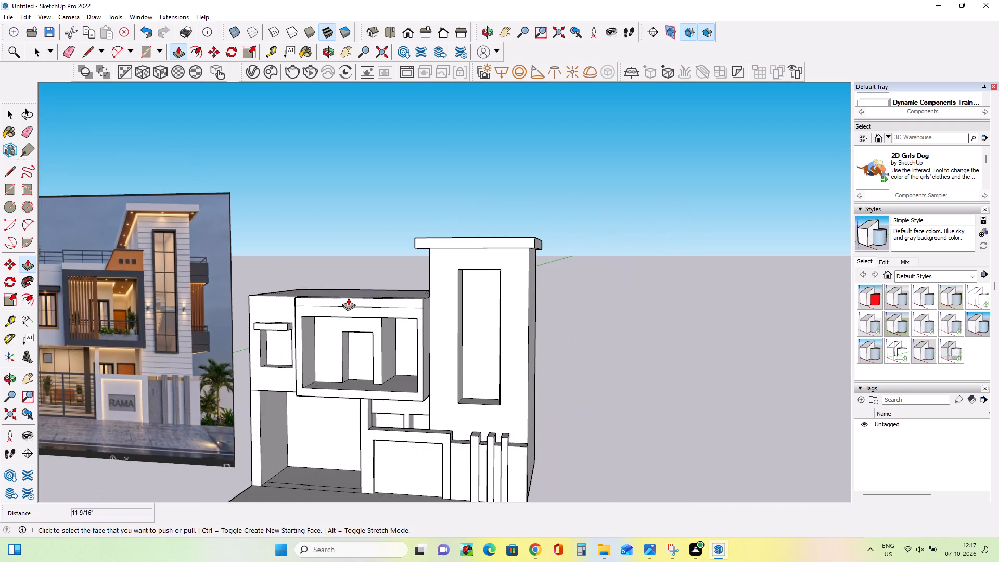
{"action": "scroll", "coordinate": [403, 321], "scroll_direction": "down", "scroll_amount": 1}
{"action": "middle_click_drag", "start_coordinate": [404, 322], "coordinate": [420, 352]}
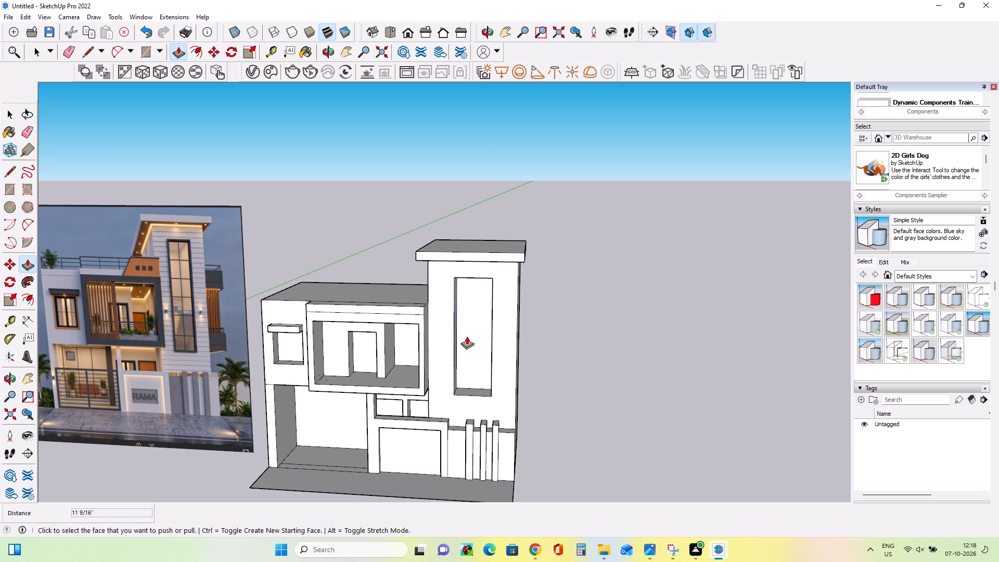
{"action": "middle_click_drag", "start_coordinate": [468, 336], "coordinate": [290, 298]}
{"action": "middle_click_drag", "start_coordinate": [566, 263], "coordinate": [577, 310]}
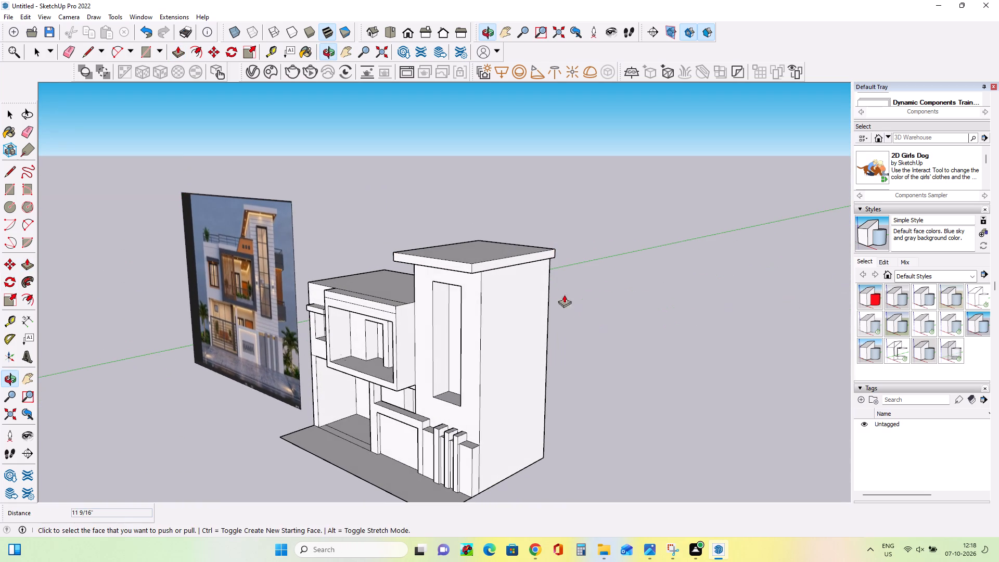
{"action": "left_click", "coordinate": [509, 258]}
{"action": "left_click", "coordinate": [512, 259]}
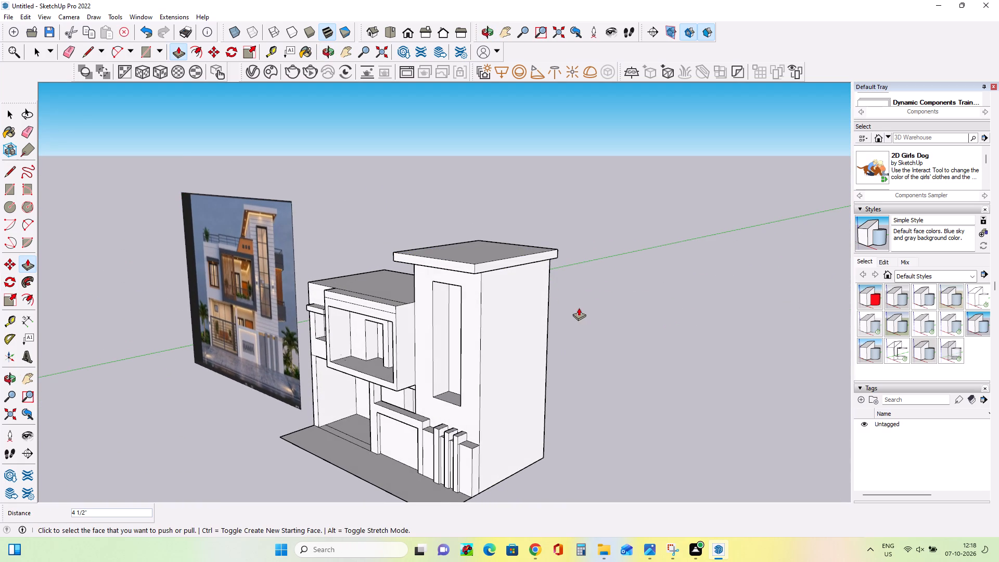
Adjust the depth of the tower roof slab's front overhang by about 7 1/8" with Push/Pull.
{"action": "middle_click_drag", "start_coordinate": [481, 308], "coordinate": [672, 278]}
{"action": "middle_click_drag", "start_coordinate": [478, 278], "coordinate": [544, 203]}
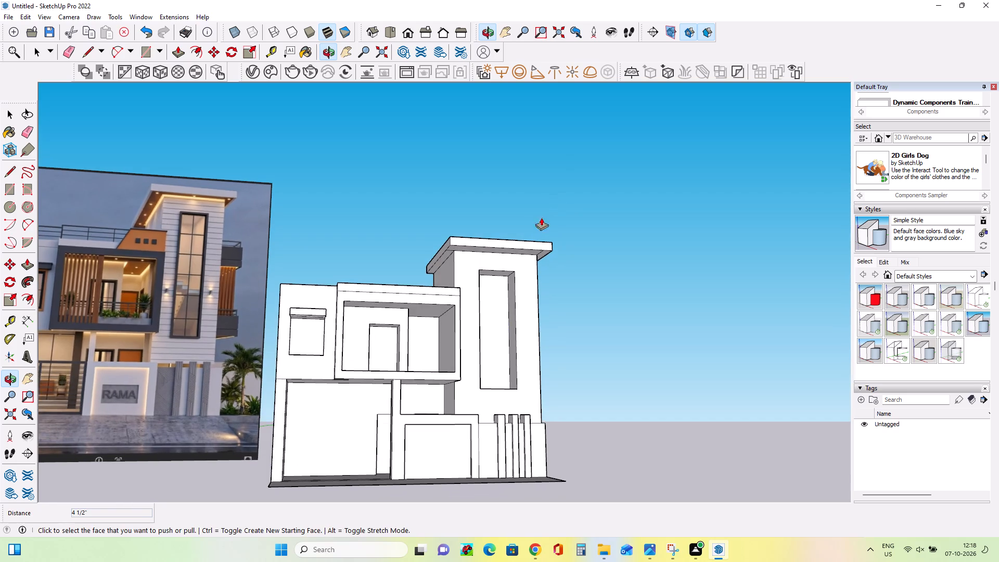
{"action": "scroll", "coordinate": [480, 243], "scroll_direction": "up", "scroll_amount": 6}
{"action": "left_click", "coordinate": [485, 240]}
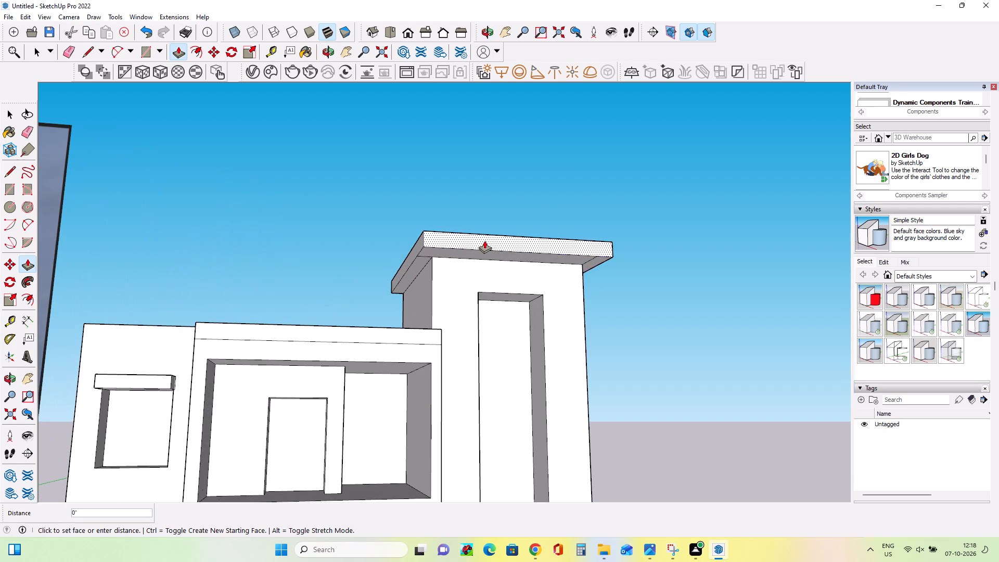
{"action": "left_click", "coordinate": [479, 239]}
Examine the tower roof and the top of the balcony frame against the elevation image.
{"action": "middle_click_drag", "start_coordinate": [636, 304], "coordinate": [536, 438]}
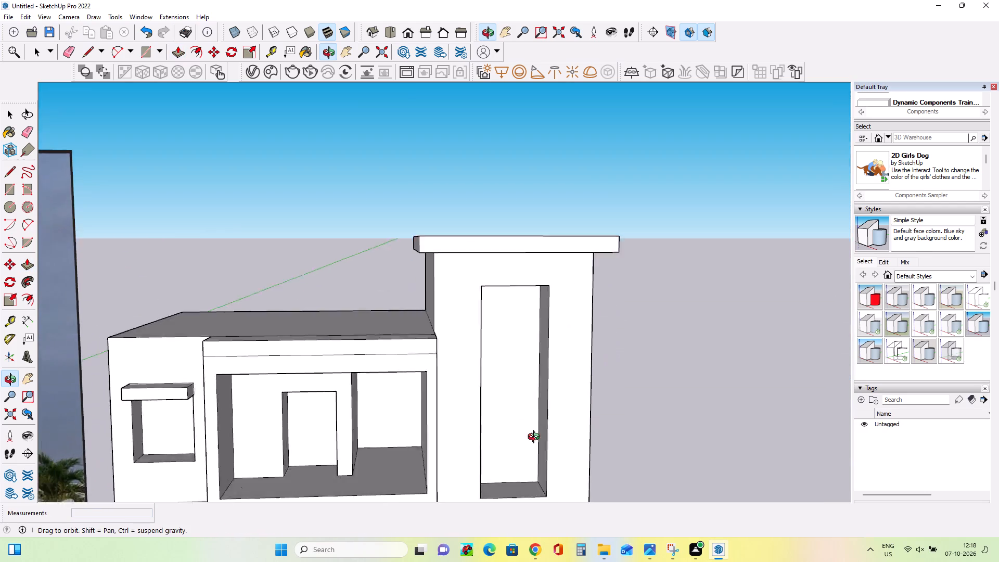
{"action": "middle_click_drag", "start_coordinate": [536, 438], "coordinate": [531, 443]}
{"action": "middle_click_drag", "start_coordinate": [450, 260], "coordinate": [531, 245]}
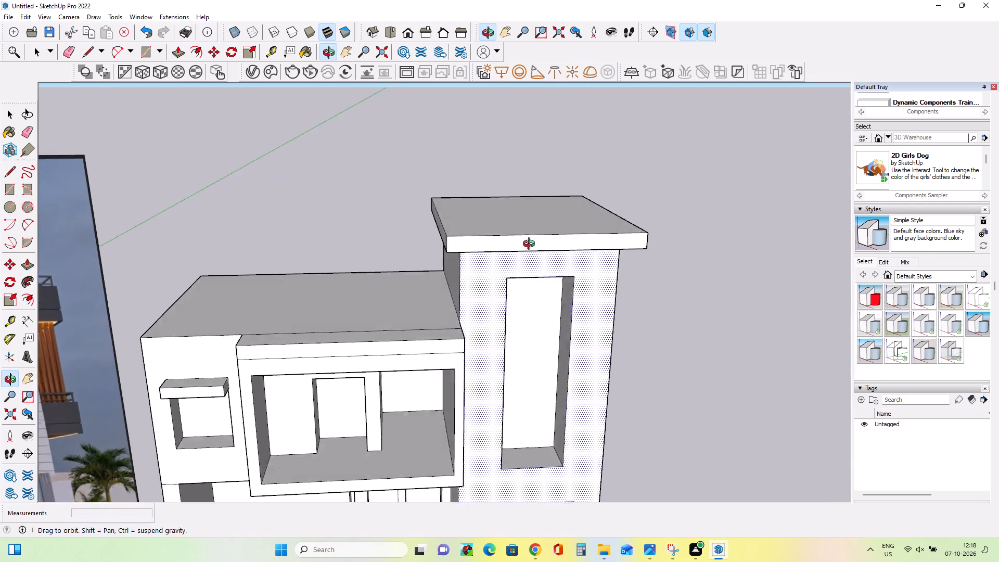
{"action": "middle_click_drag", "start_coordinate": [531, 245], "coordinate": [646, 165]}
{"action": "scroll", "coordinate": [580, 235], "scroll_direction": "down", "scroll_amount": 3}
{"action": "scroll", "coordinate": [515, 252], "scroll_direction": "down", "scroll_amount": 3}
{"action": "middle_click_drag", "start_coordinate": [629, 334], "coordinate": [527, 363]}
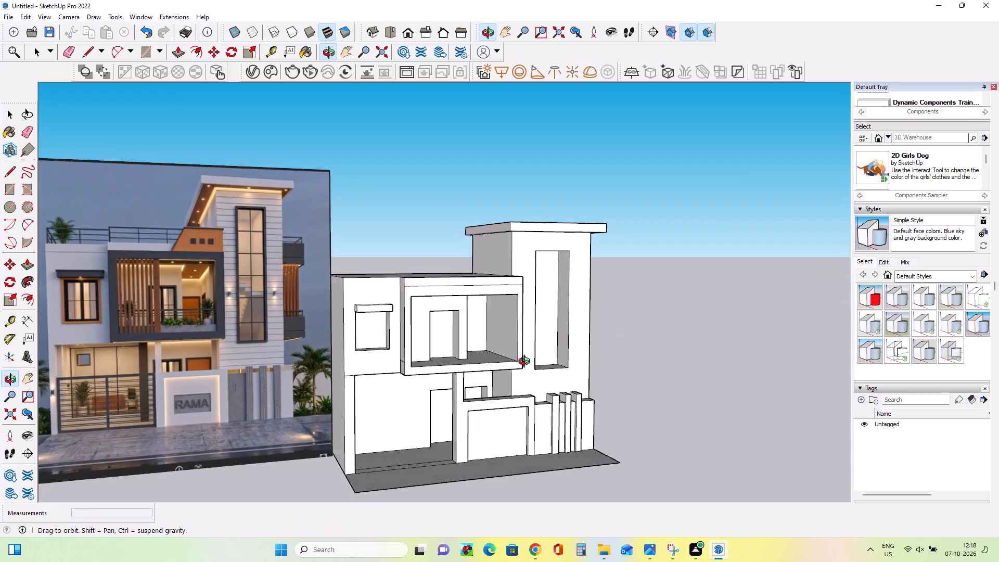
{"action": "middle_click_drag", "start_coordinate": [527, 363], "coordinate": [486, 367]}
{"action": "scroll", "coordinate": [389, 272], "scroll_direction": "up", "scroll_amount": 2}
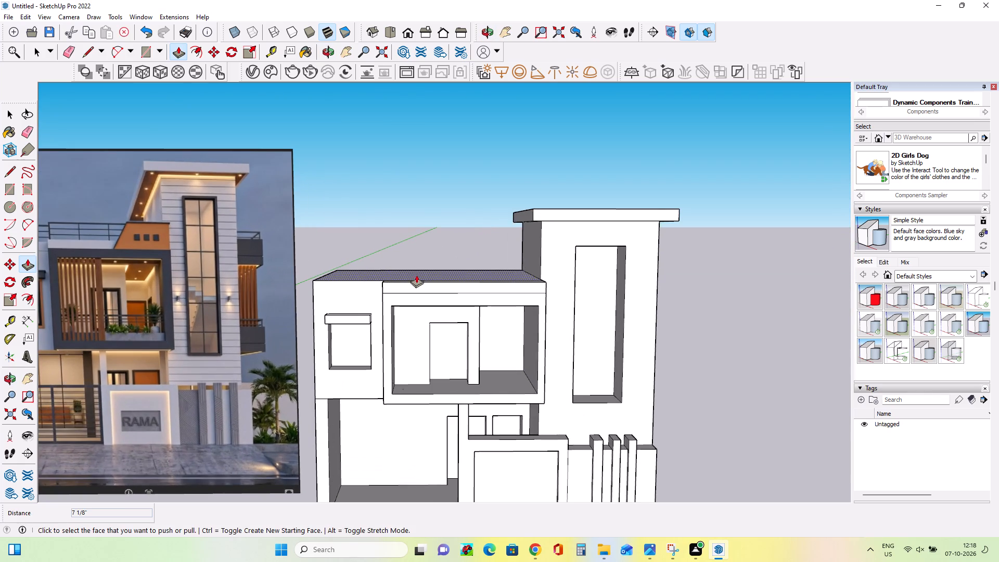
{"action": "middle_click_drag", "start_coordinate": [416, 279], "coordinate": [420, 291]}
{"action": "scroll", "coordinate": [531, 270], "scroll_direction": "down", "scroll_amount": 1}
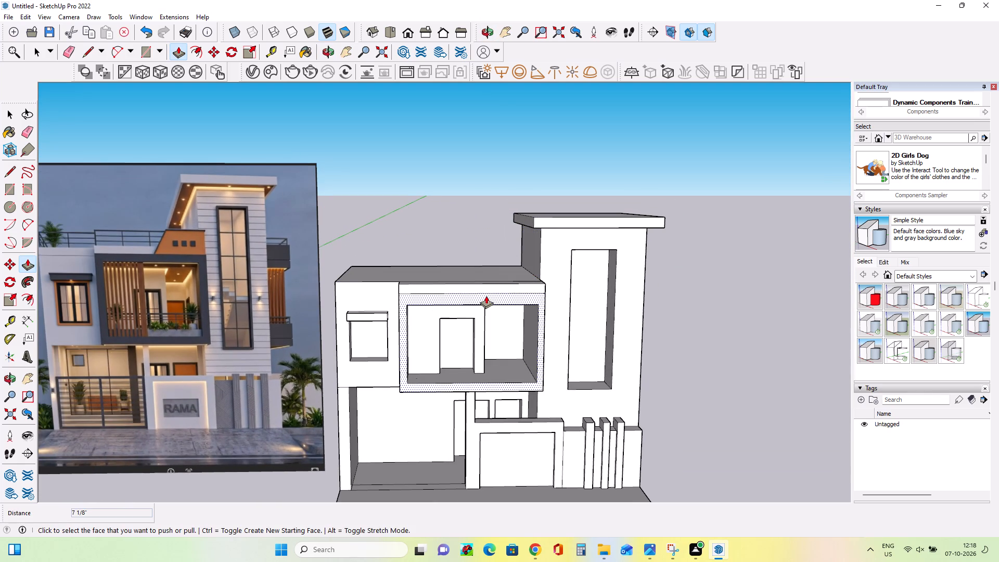
Split the balcony frame's top band near mid-width with a vertical line on its front face, continued across its top face.
{"action": "left_click", "coordinate": [14, 172]}
{"action": "scroll", "coordinate": [432, 290], "scroll_direction": "up", "scroll_amount": 1}
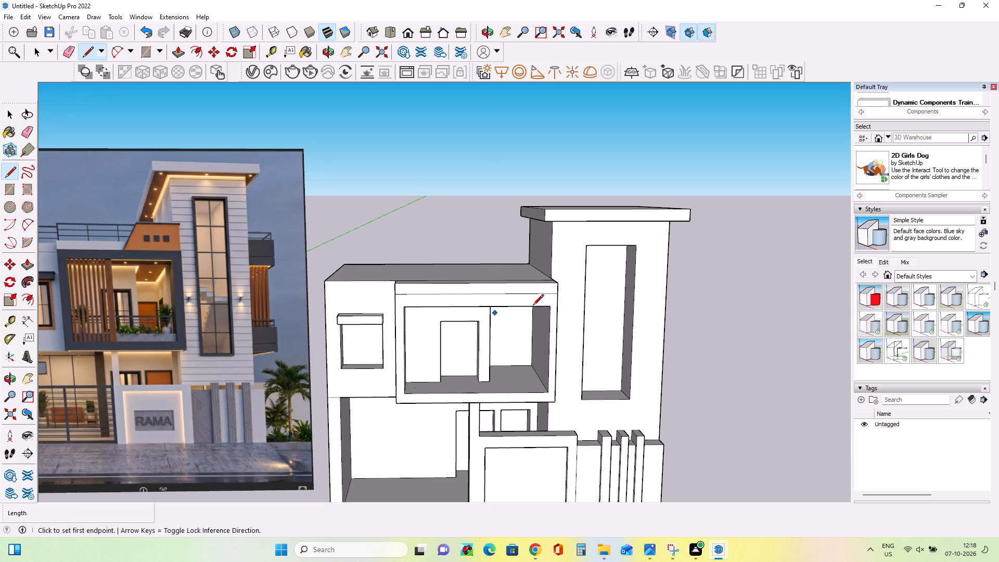
{"action": "left_click", "coordinate": [28, 265]}
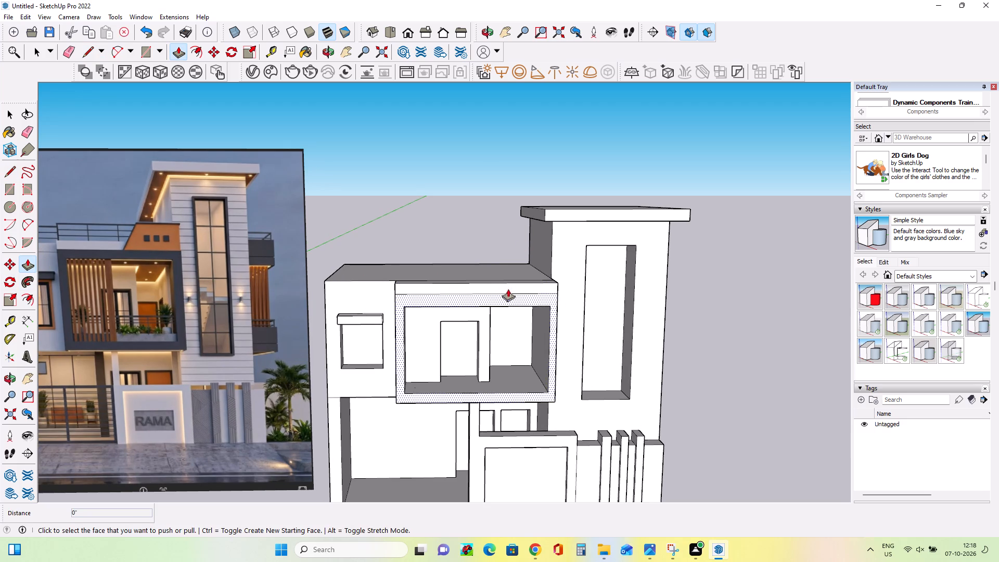
{"action": "left_click", "coordinate": [11, 173]}
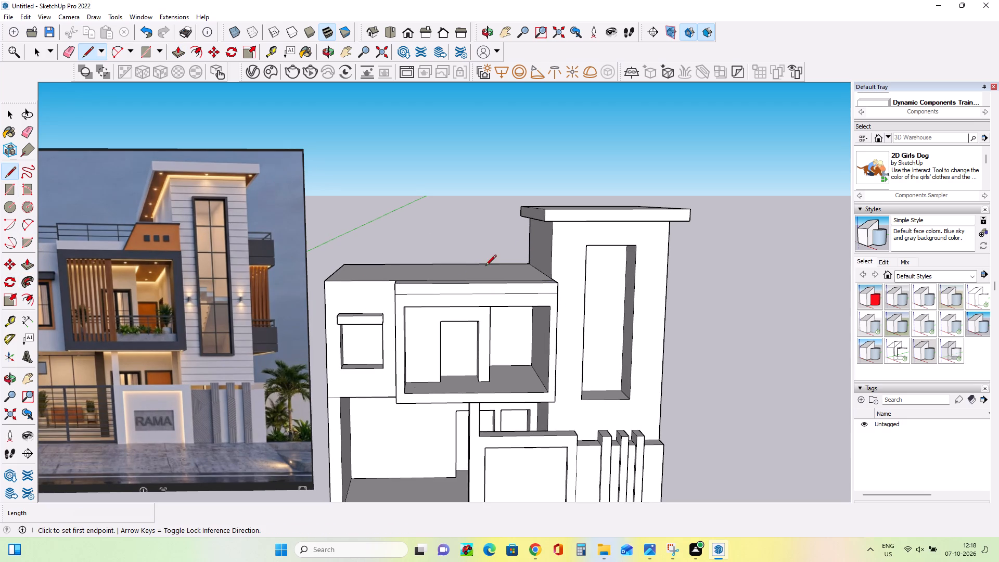
{"action": "left_click", "coordinate": [470, 295]}
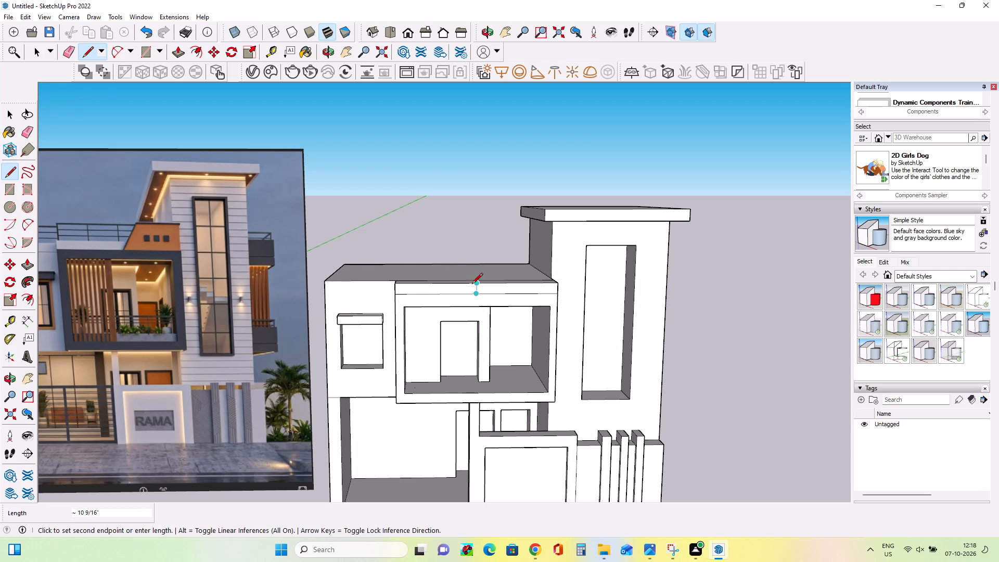
{"action": "left_click", "coordinate": [472, 284]}
{"action": "scroll", "coordinate": [495, 297], "scroll_direction": "up", "scroll_amount": 1}
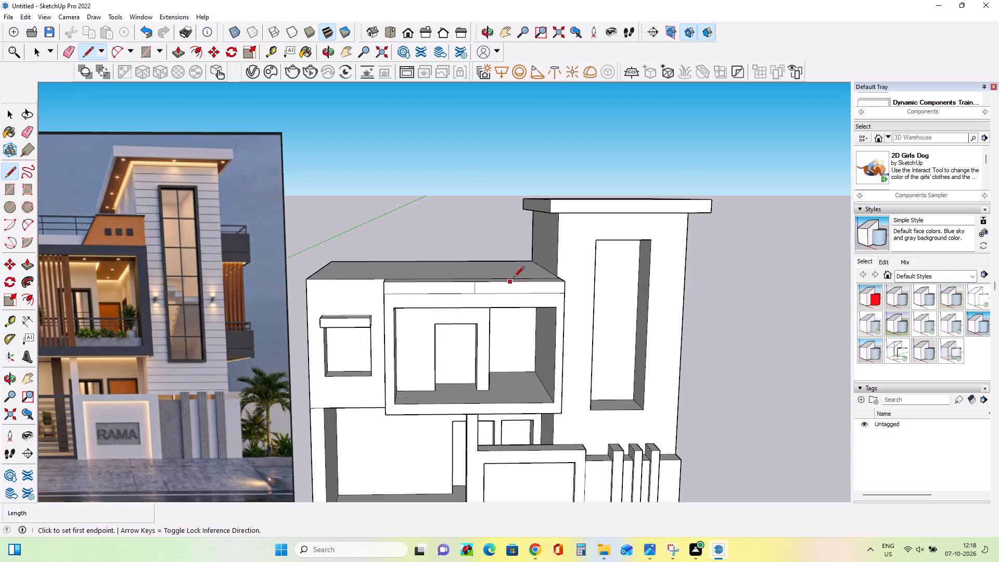
{"action": "middle_click_drag", "start_coordinate": [506, 266], "coordinate": [508, 355]}
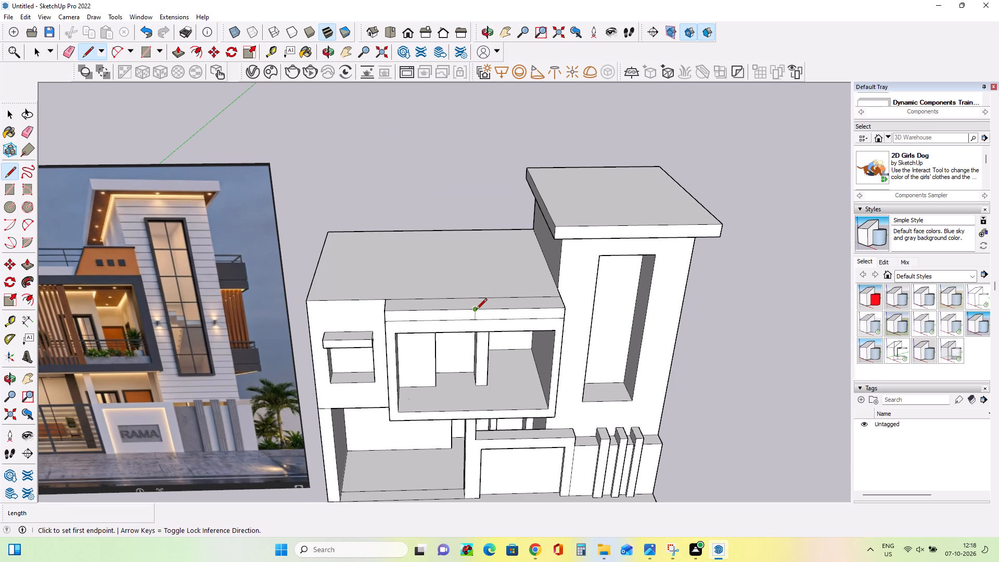
{"action": "left_click", "coordinate": [472, 310]}
{"action": "left_click", "coordinate": [471, 299]}
Pull the tower-side part of the balcony frame's top band up about 2' 1 9/16" to form a raised parapet block.
{"action": "scroll", "coordinate": [506, 313], "scroll_direction": "down", "scroll_amount": 3}
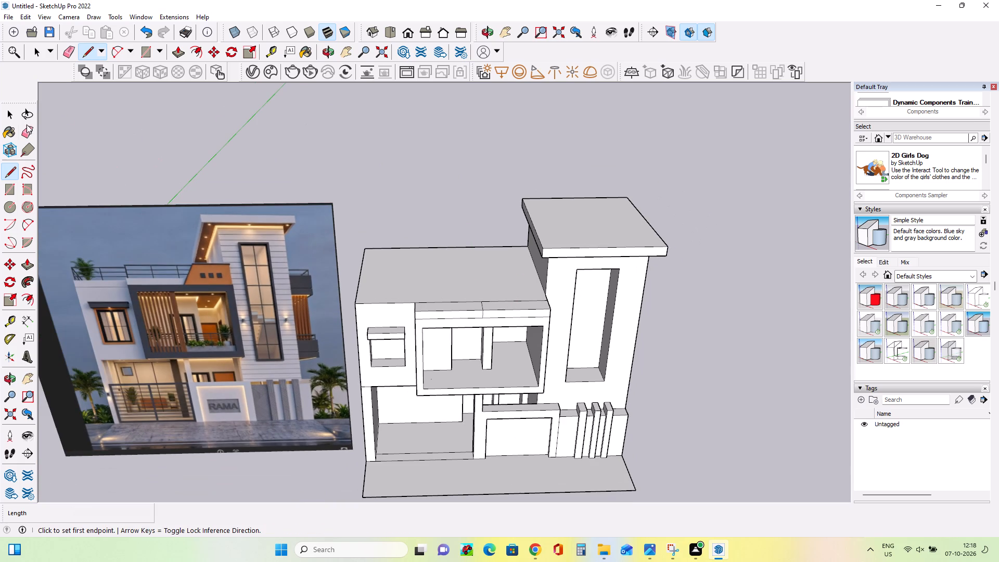
{"action": "left_click", "coordinate": [29, 265]}
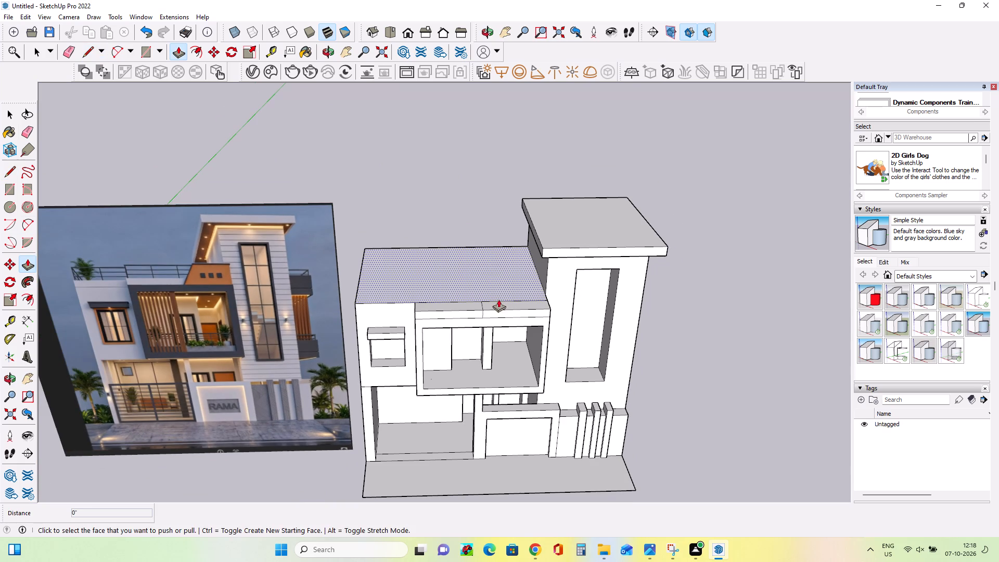
{"action": "left_click", "coordinate": [499, 300]}
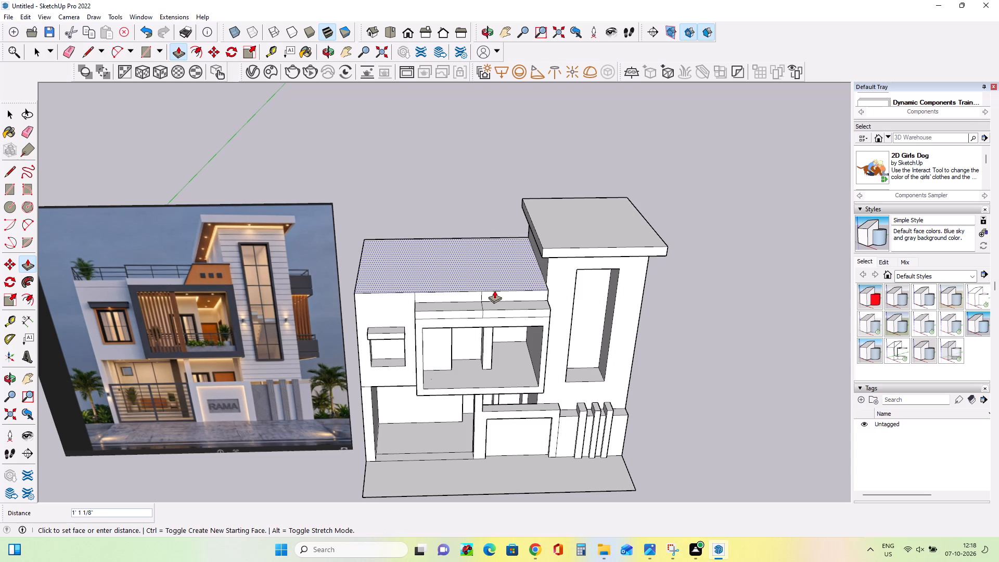
{"action": "key", "text": "Escape"}
{"action": "left_click", "coordinate": [497, 305]}
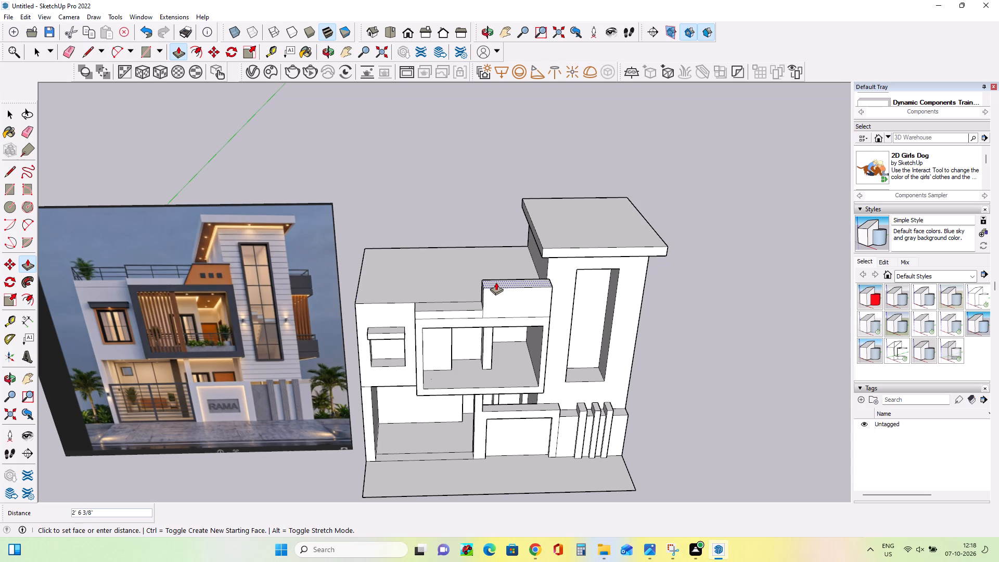
{"action": "left_click", "coordinate": [494, 286]}
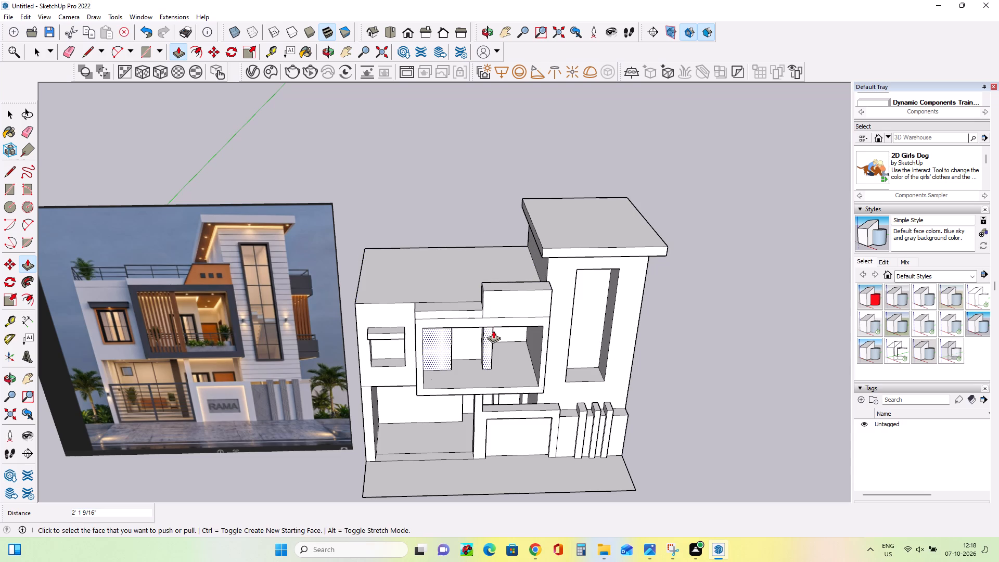
Push the rear face of the raised parapet block forward about 6 1/4" to make the block thinner.
{"action": "middle_click_drag", "start_coordinate": [510, 318], "coordinate": [642, 260]}
{"action": "middle_click_drag", "start_coordinate": [463, 277], "coordinate": [814, 361]}
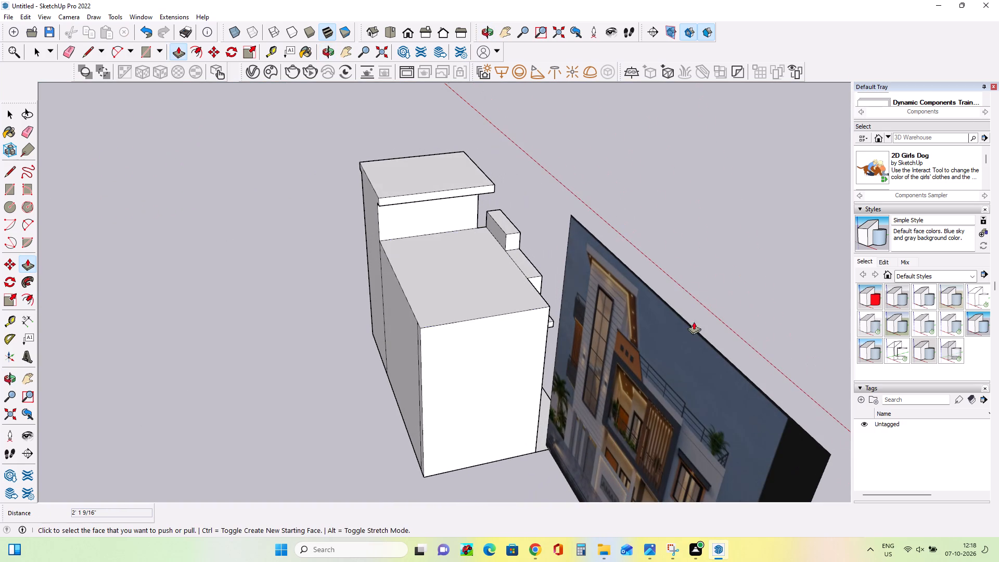
{"action": "left_click", "coordinate": [499, 238]}
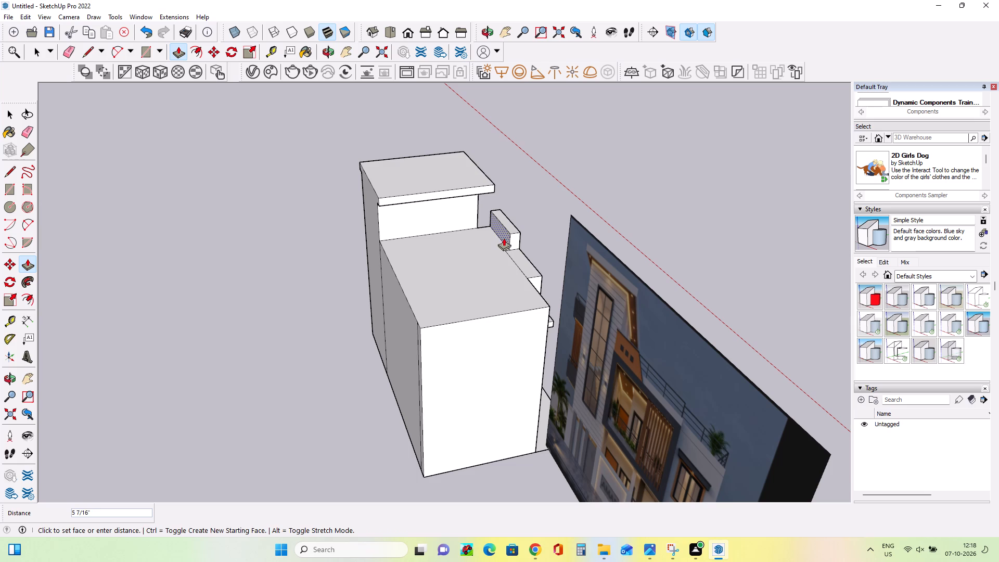
{"action": "left_click", "coordinate": [504, 238]}
Draw a diagonal line about 2' 7 1/8" long on the parapet block's front, from its lower inner corner to the top edge.
{"action": "middle_click_drag", "start_coordinate": [562, 288], "coordinate": [186, 298]}
{"action": "scroll", "coordinate": [433, 271], "scroll_direction": "up", "scroll_amount": 3}
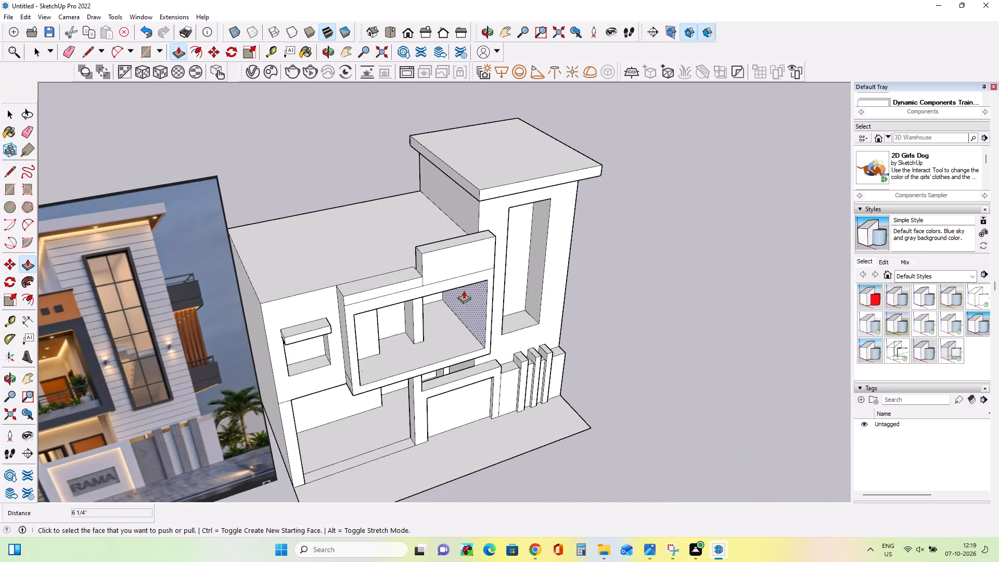
{"action": "middle_click_drag", "start_coordinate": [464, 290], "coordinate": [398, 232]}
{"action": "scroll", "coordinate": [433, 262], "scroll_direction": "down", "scroll_amount": 2}
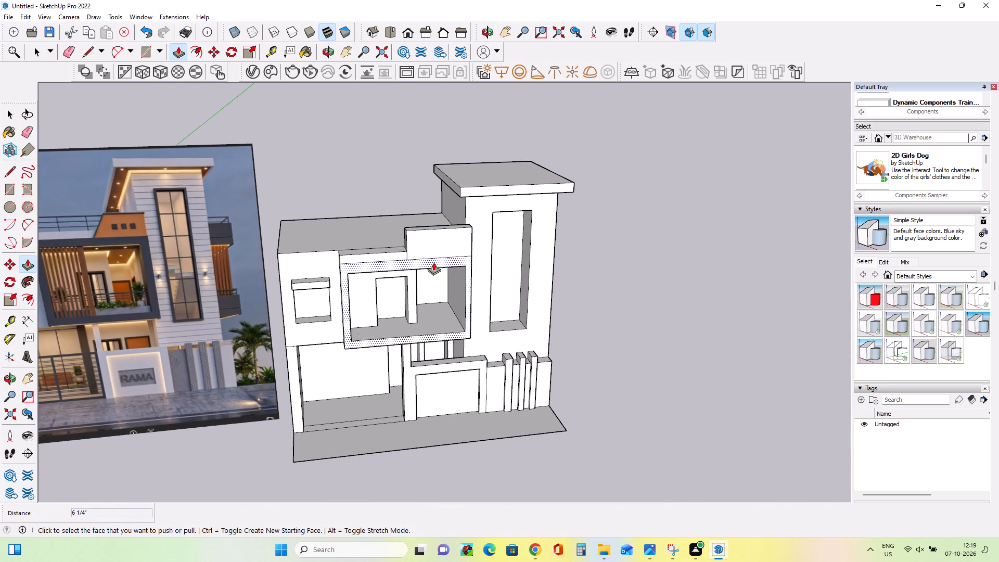
{"action": "left_click", "coordinate": [9, 176]}
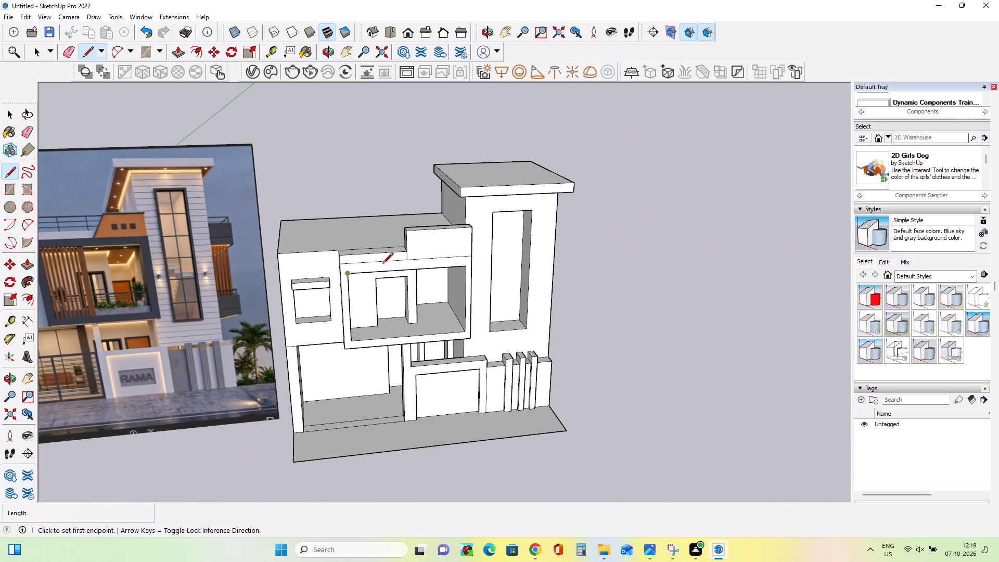
{"action": "scroll", "coordinate": [383, 263], "scroll_direction": "up", "scroll_amount": 2}
{"action": "left_click", "coordinate": [412, 252]}
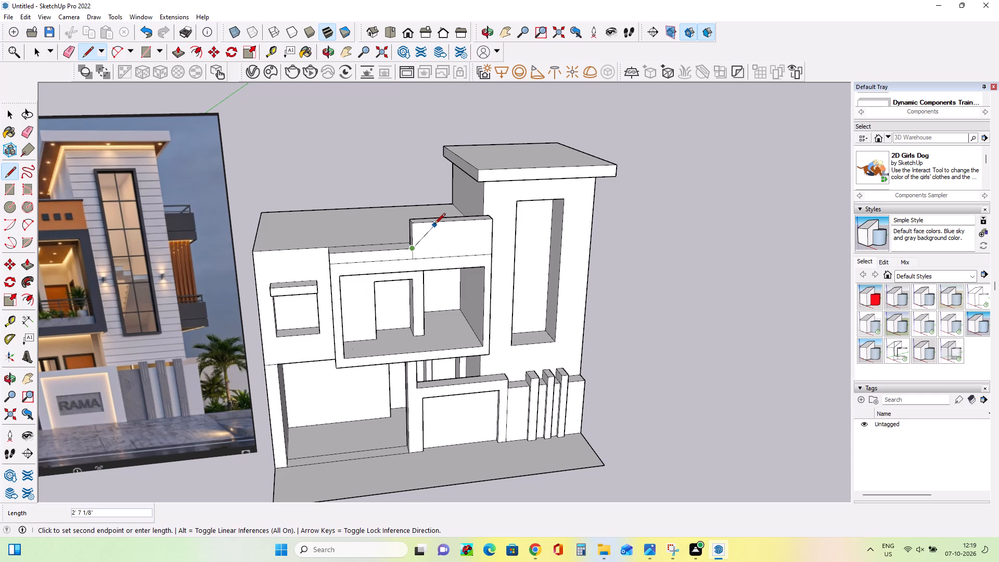
{"action": "left_click", "coordinate": [435, 225]}
Draw a second diagonal about 2' 6 1/8" long just above the first, marking a narrow sloping strip on the parapet block.
{"action": "scroll", "coordinate": [431, 224], "scroll_direction": "down", "scroll_amount": 2}
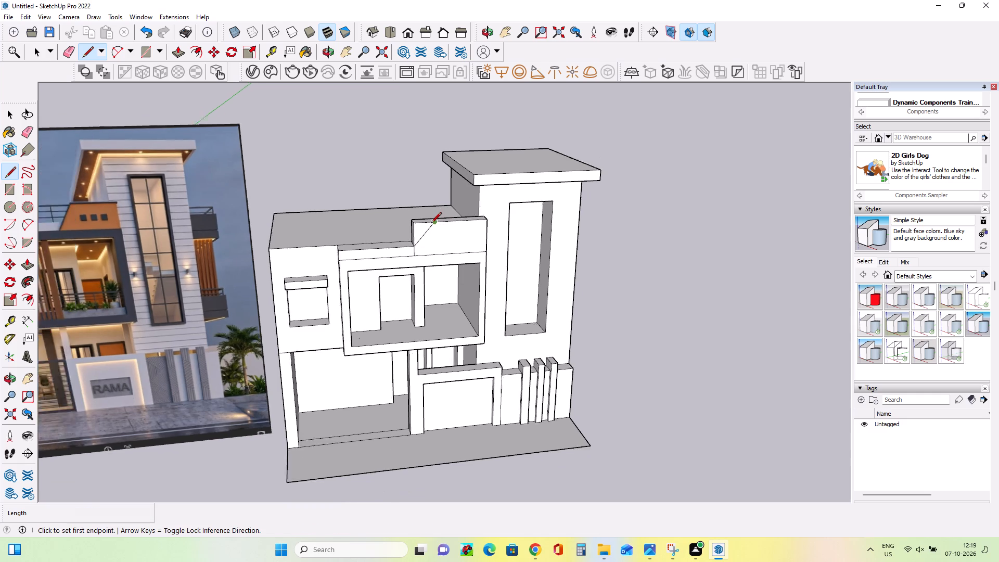
{"action": "scroll", "coordinate": [431, 224], "scroll_direction": "down", "scroll_amount": 1}
{"action": "scroll", "coordinate": [415, 255], "scroll_direction": "up", "scroll_amount": 11}
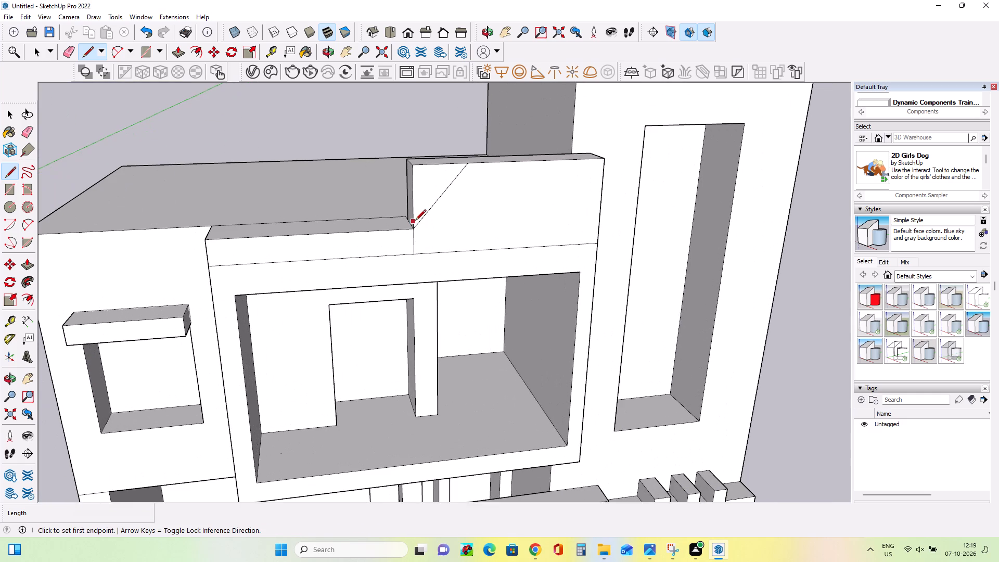
{"action": "left_click", "coordinate": [416, 221]}
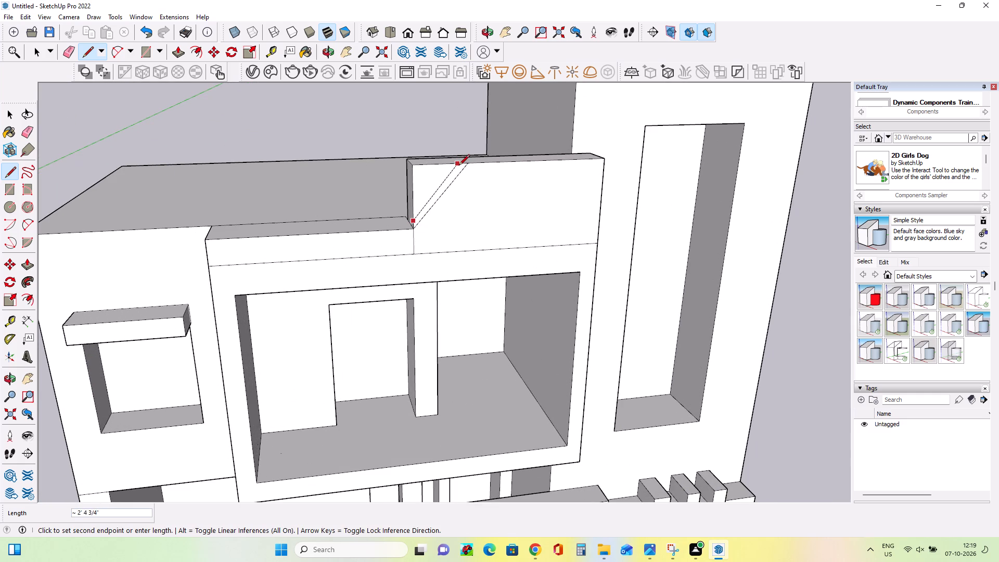
{"action": "scroll", "coordinate": [460, 165], "scroll_direction": "up", "scroll_amount": 4}
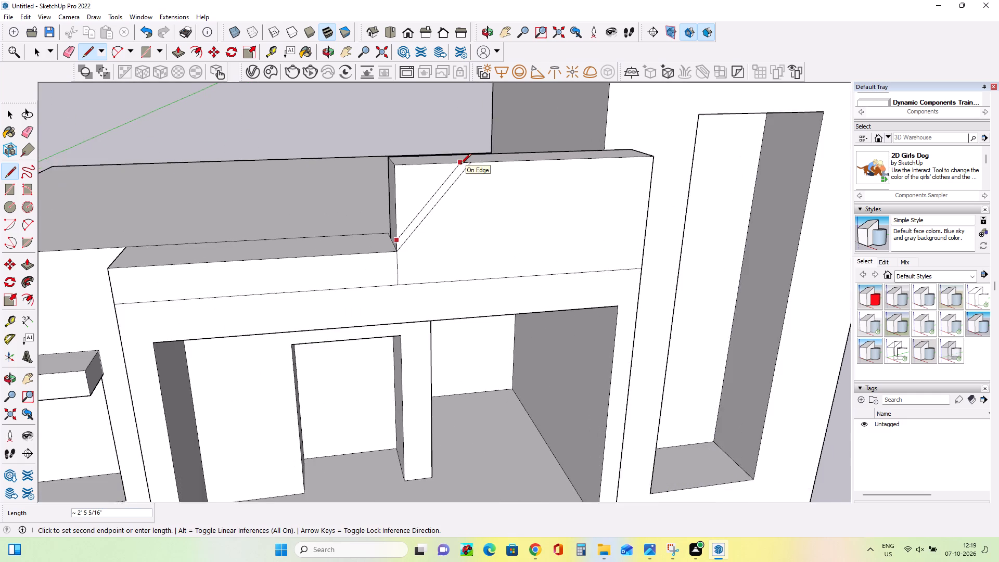
{"action": "scroll", "coordinate": [460, 165], "scroll_direction": "up", "scroll_amount": 4}
{"action": "left_click", "coordinate": [467, 162]}
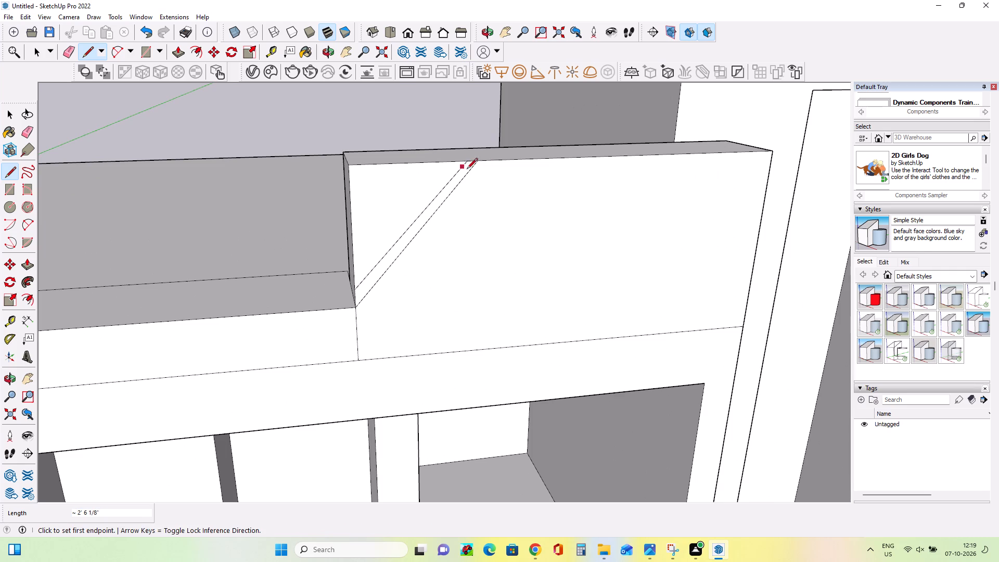
Draw a line about 5' 3/8" long just below the parapet block's top edge, from the upper diagonal to the tower-side edge.
{"action": "middle_click_drag", "start_coordinate": [483, 168], "coordinate": [484, 181]}
{"action": "scroll", "coordinate": [480, 182], "scroll_direction": "up", "scroll_amount": 3}
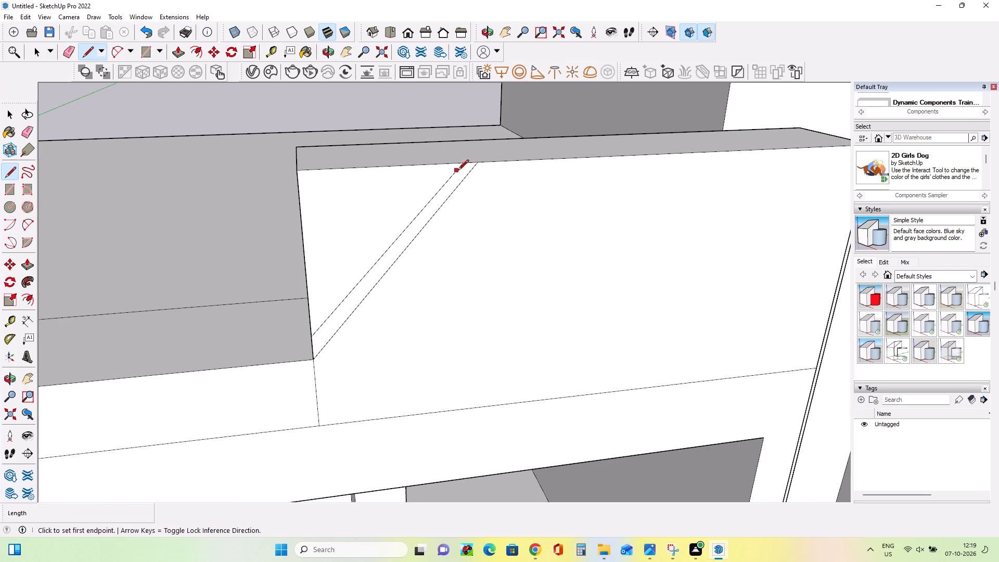
{"action": "left_click", "coordinate": [458, 171]}
{"action": "scroll", "coordinate": [603, 161], "scroll_direction": "down", "scroll_amount": 6}
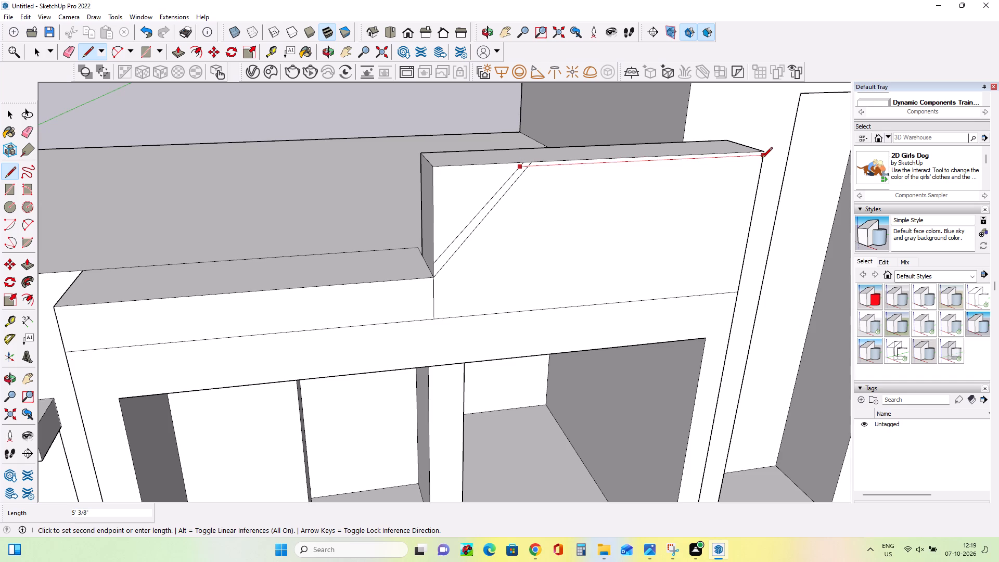
{"action": "scroll", "coordinate": [762, 159], "scroll_direction": "up", "scroll_amount": 8}
{"action": "left_click", "coordinate": [761, 157]}
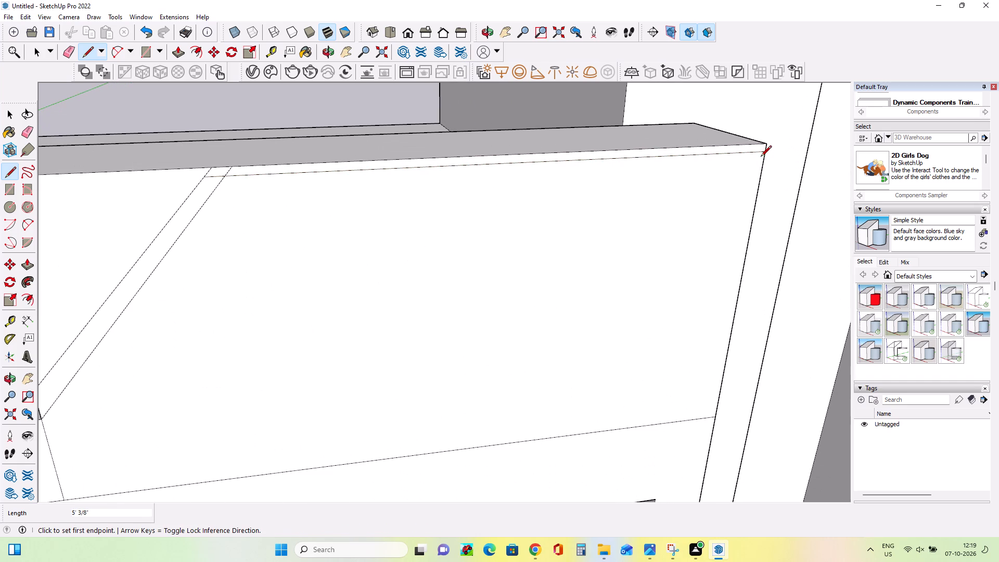
Pull the thin strip along the parapet block's top edge forward about 2 1/2" to form a raised trim.
{"action": "scroll", "coordinate": [276, 372], "scroll_direction": "down", "scroll_amount": 9}
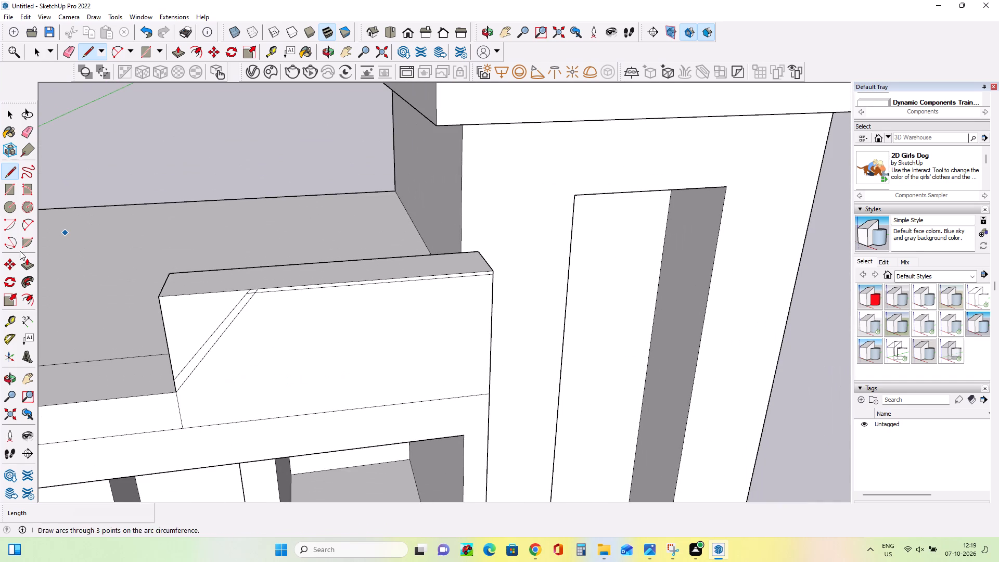
{"action": "left_click", "coordinate": [22, 265]}
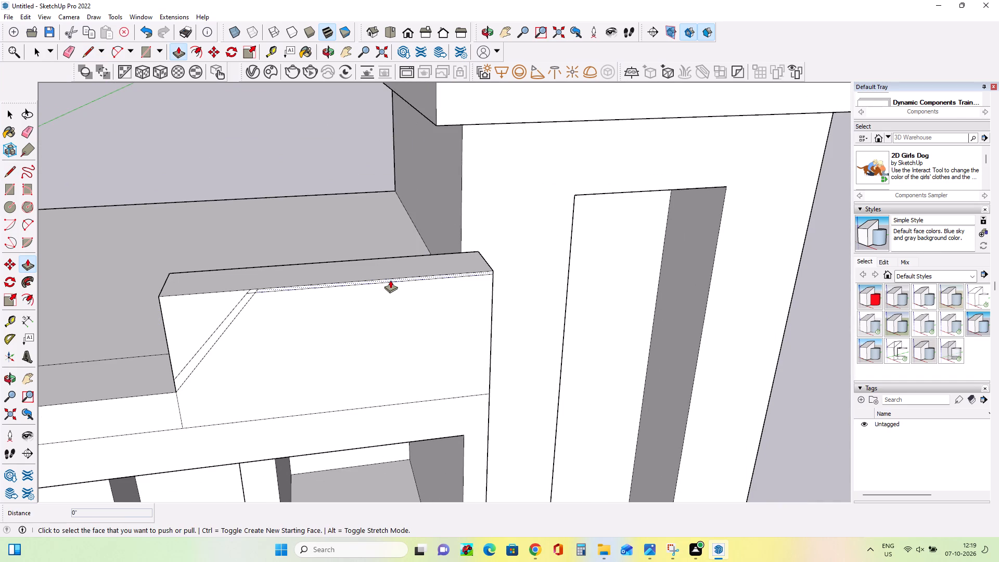
{"action": "left_click", "coordinate": [390, 280]}
{"action": "left_click", "coordinate": [392, 284]}
{"action": "middle_click_drag", "start_coordinate": [242, 334], "coordinate": [350, 294]}
{"action": "scroll", "coordinate": [350, 294], "scroll_direction": "down", "scroll_amount": 3}
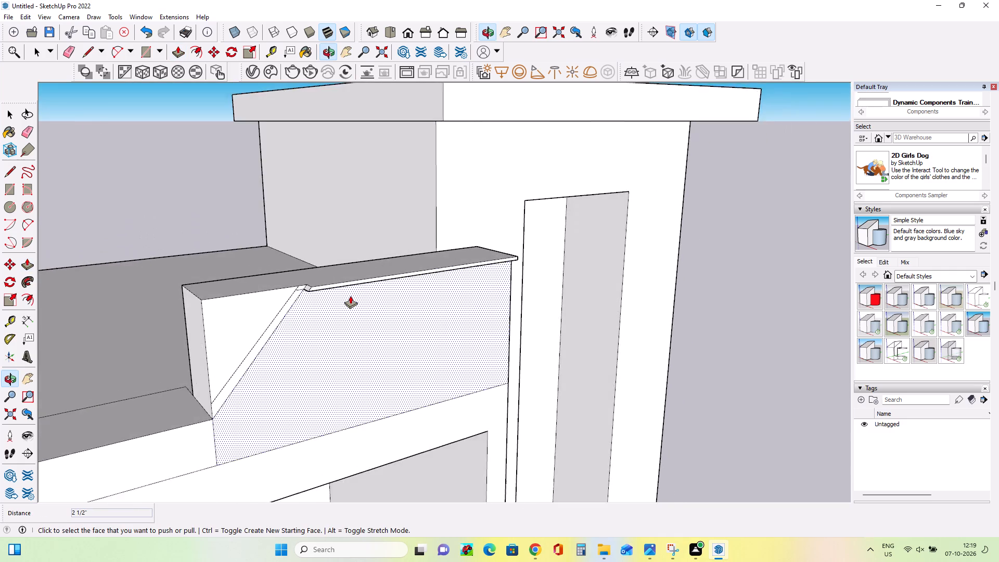
Push the raised trim along the parapet block's top edge back about 1 5/16" to make it shallower.
{"action": "scroll", "coordinate": [350, 296], "scroll_direction": "down", "scroll_amount": 15}
{"action": "scroll", "coordinate": [351, 303], "scroll_direction": "up", "scroll_amount": 1}
{"action": "scroll", "coordinate": [351, 303], "scroll_direction": "down", "scroll_amount": 1}
{"action": "middle_click_drag", "start_coordinate": [381, 355], "coordinate": [373, 361]}
{"action": "scroll", "coordinate": [373, 361], "scroll_direction": "down", "scroll_amount": 9}
{"action": "scroll", "coordinate": [326, 429], "scroll_direction": "up", "scroll_amount": 2}
{"action": "middle_click_drag", "start_coordinate": [298, 429], "coordinate": [177, 430]}
{"action": "scroll", "coordinate": [280, 300], "scroll_direction": "up", "scroll_amount": 7}
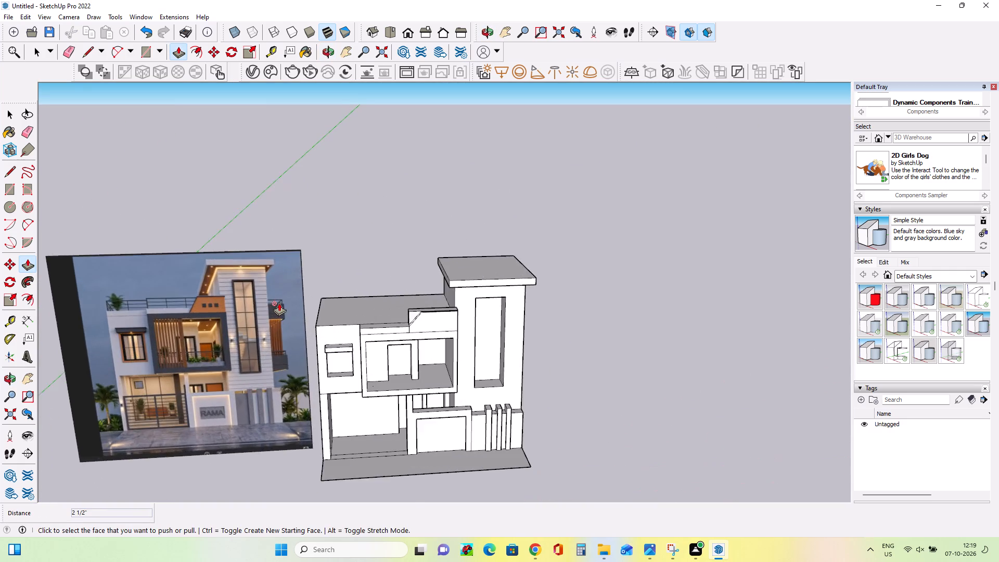
{"action": "scroll", "coordinate": [279, 303], "scroll_direction": "up", "scroll_amount": 3}
{"action": "scroll", "coordinate": [530, 331], "scroll_direction": "up", "scroll_amount": 9}
{"action": "middle_click_drag", "start_coordinate": [482, 311], "coordinate": [506, 311]}
{"action": "scroll", "coordinate": [509, 293], "scroll_direction": "up", "scroll_amount": 8}
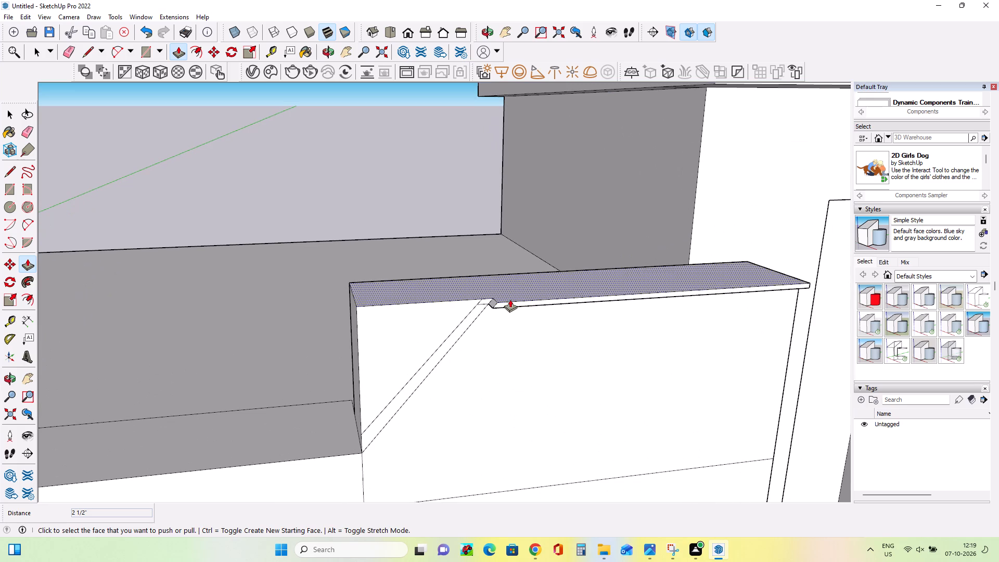
{"action": "left_click", "coordinate": [510, 303]}
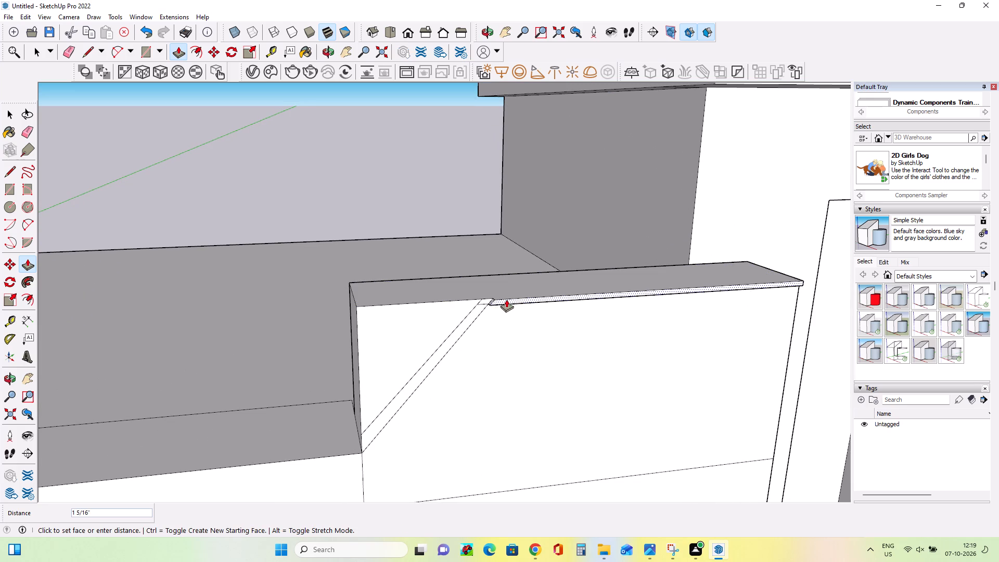
{"action": "left_click", "coordinate": [507, 300]}
Pull the sloping strip and its small upper corner piece forward about 1 1/16", flush with the top trim.
{"action": "left_click", "coordinate": [470, 323]}
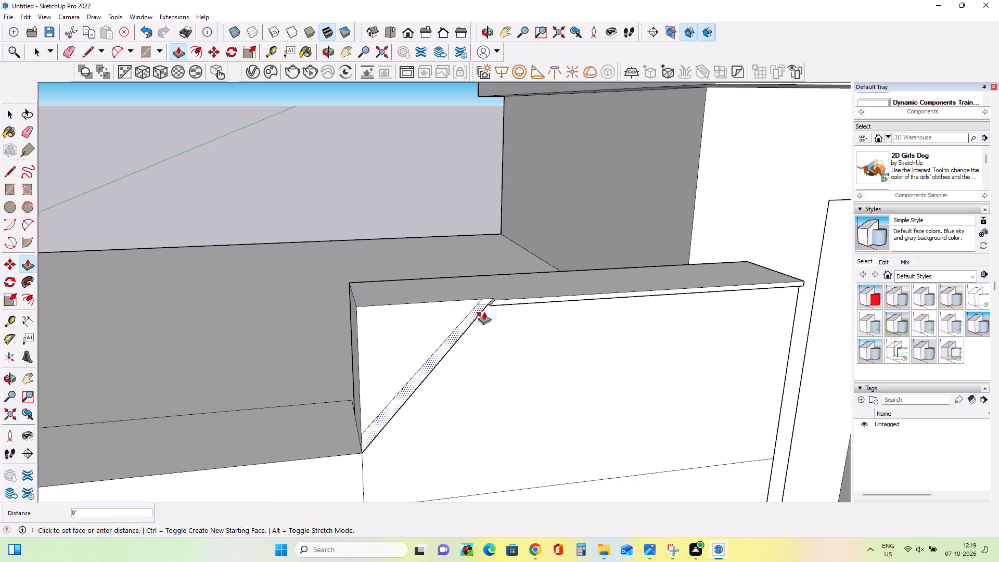
{"action": "left_click", "coordinate": [497, 300]}
{"action": "scroll", "coordinate": [485, 292], "scroll_direction": "up", "scroll_amount": 7}
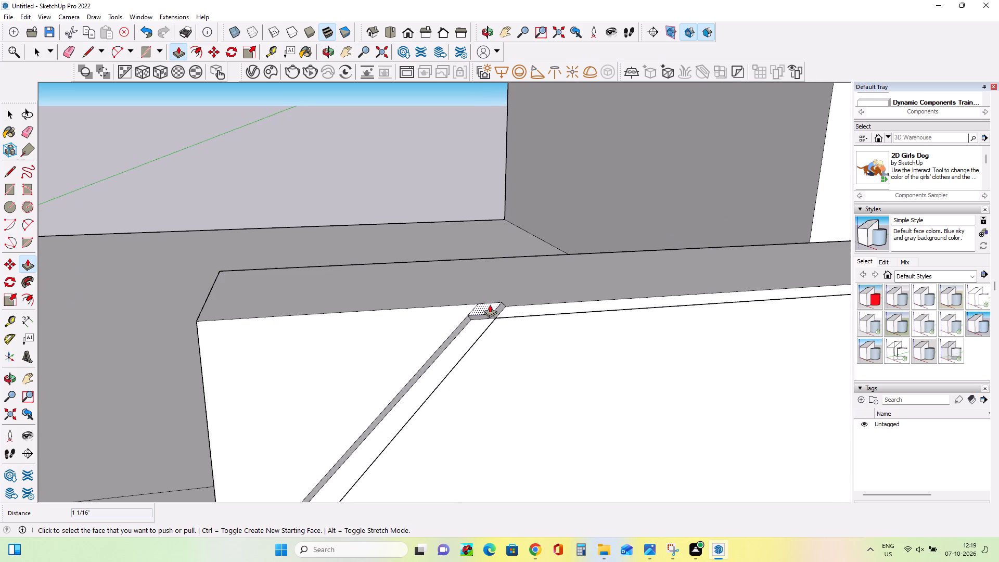
{"action": "left_click", "coordinate": [490, 304]}
{"action": "left_click", "coordinate": [508, 309]}
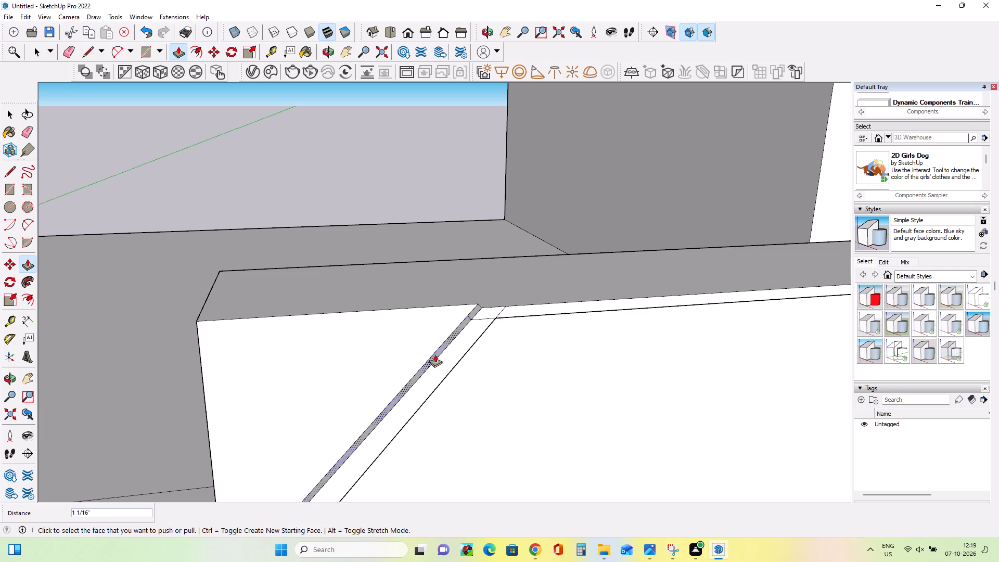
Push the upper side face of the raised sloping strip inward about 1 1/16" to narrow the strip.
{"action": "left_click", "coordinate": [435, 354]}
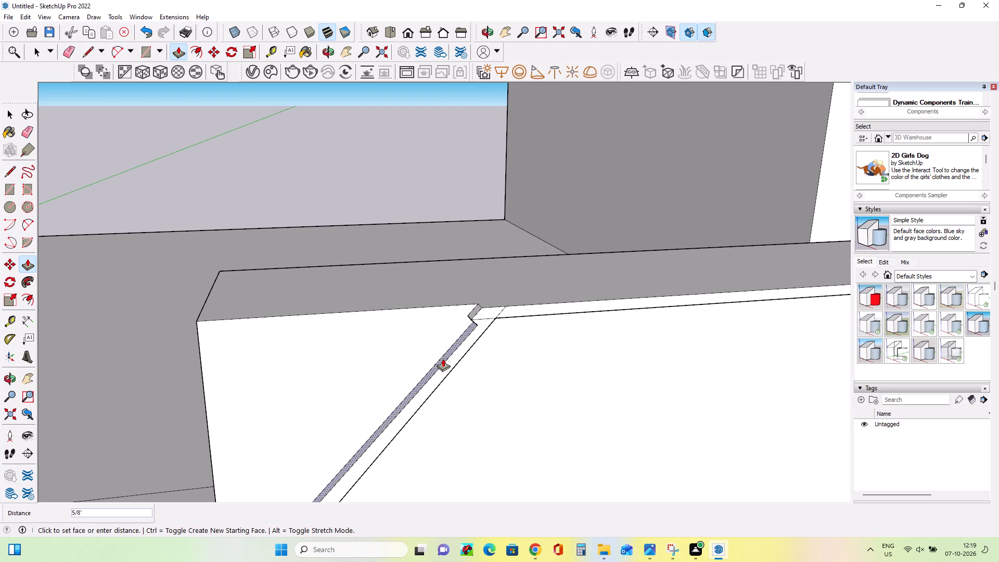
{"action": "left_click", "coordinate": [446, 362]}
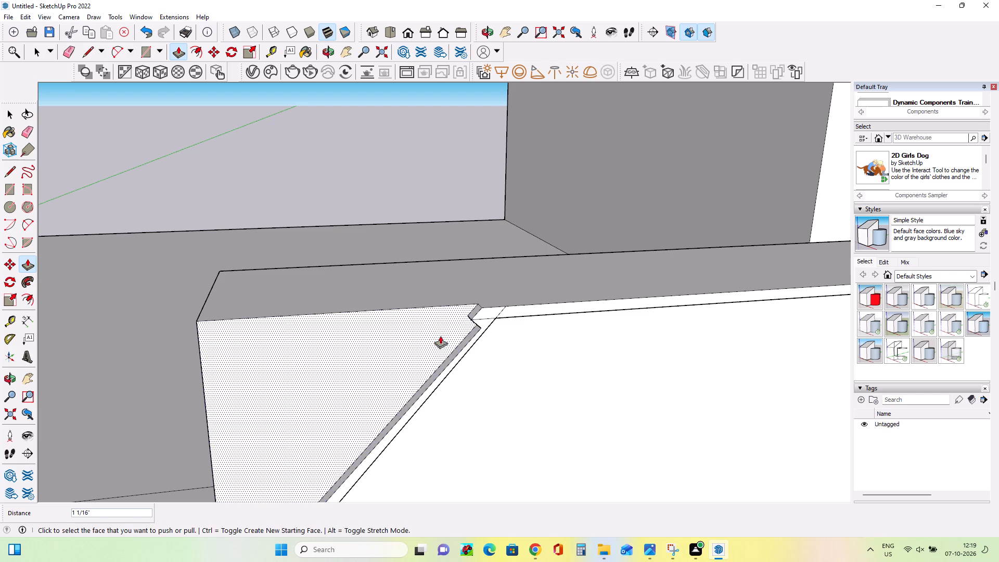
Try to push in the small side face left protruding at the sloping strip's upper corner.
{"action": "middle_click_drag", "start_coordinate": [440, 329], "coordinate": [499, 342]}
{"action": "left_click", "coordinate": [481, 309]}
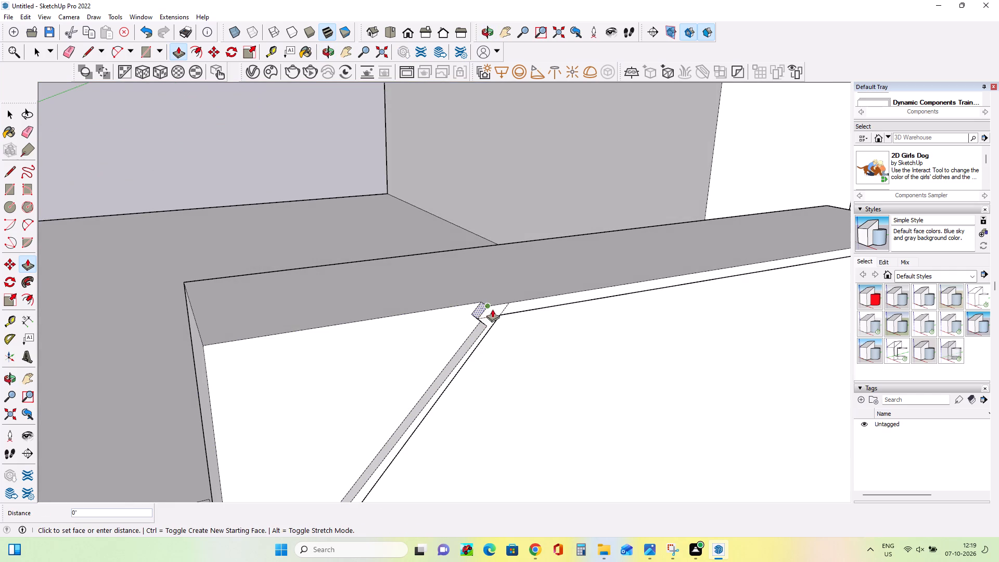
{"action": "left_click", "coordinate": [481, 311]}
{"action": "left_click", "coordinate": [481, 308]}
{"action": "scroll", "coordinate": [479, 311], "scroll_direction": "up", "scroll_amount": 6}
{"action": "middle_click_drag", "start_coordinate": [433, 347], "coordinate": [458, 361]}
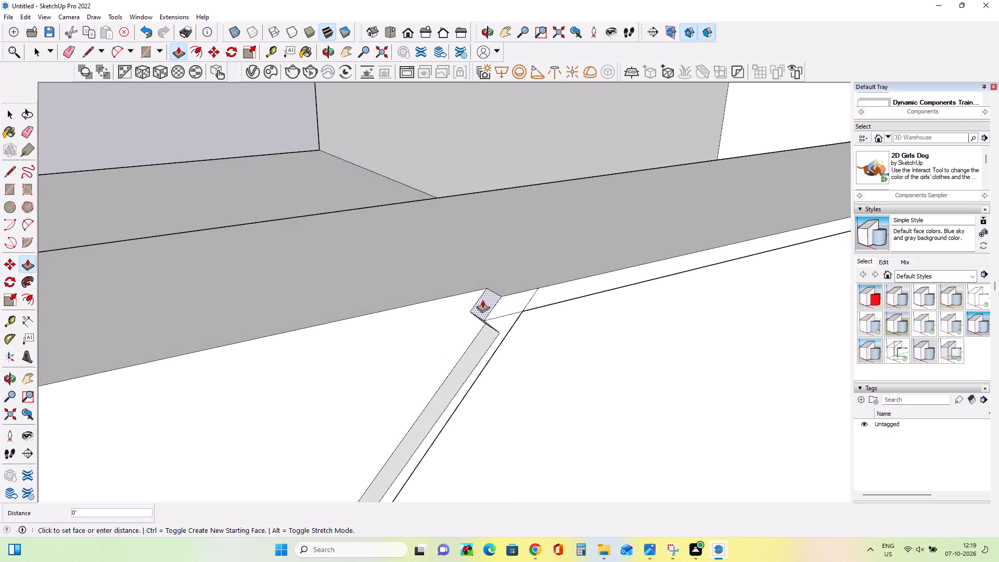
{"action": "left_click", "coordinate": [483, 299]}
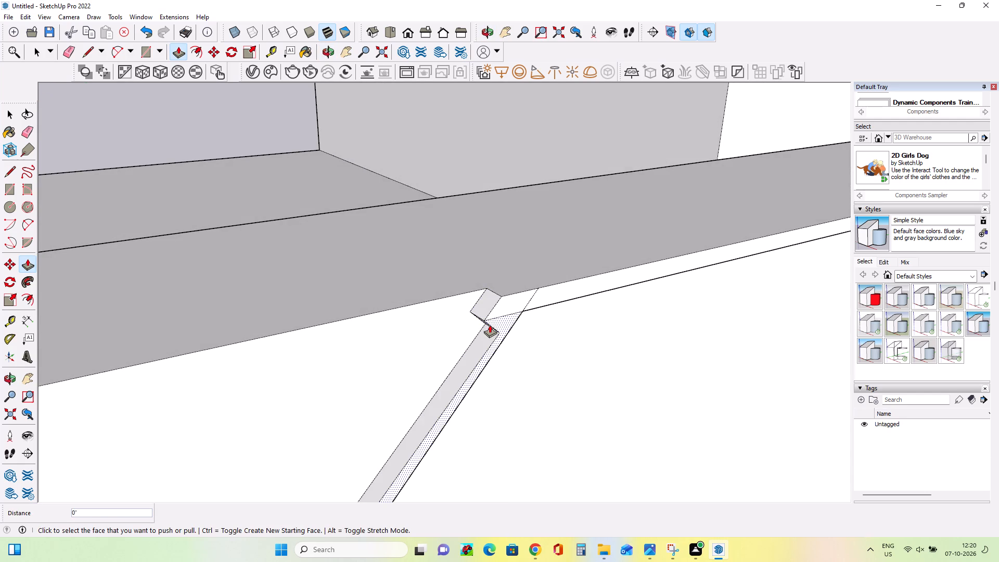
Draw a line about 2 1/8" long from the narrowed strip's upper corner to the parapet block's top edge, continuing the slope.
{"action": "left_click", "coordinate": [4, 177]}
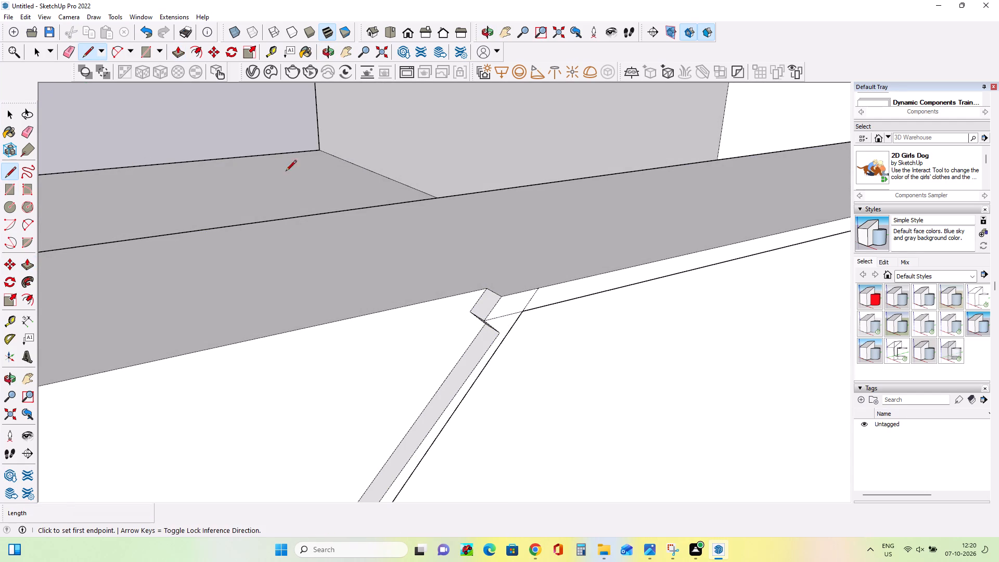
{"action": "left_click", "coordinate": [499, 334]}
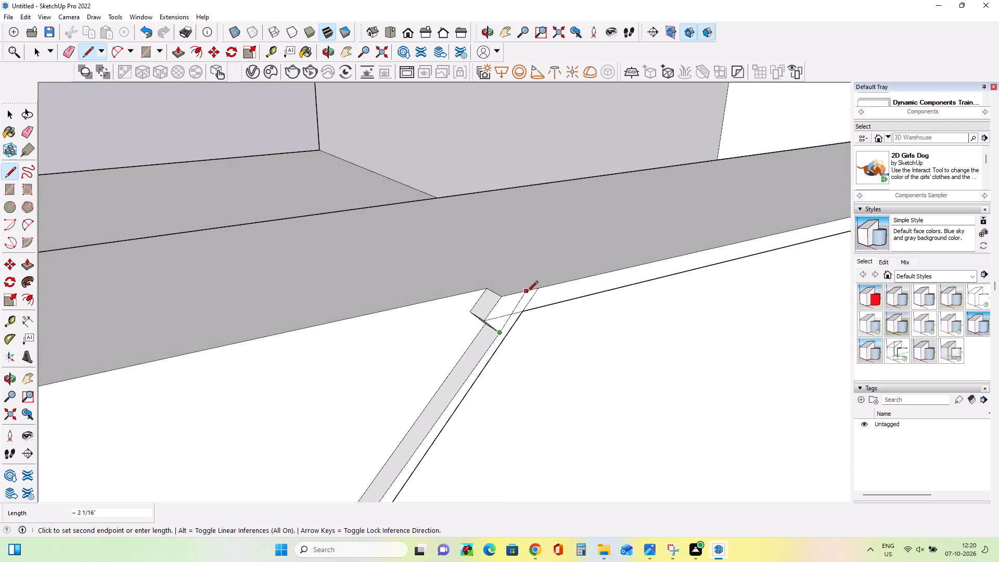
{"action": "left_click", "coordinate": [529, 292]}
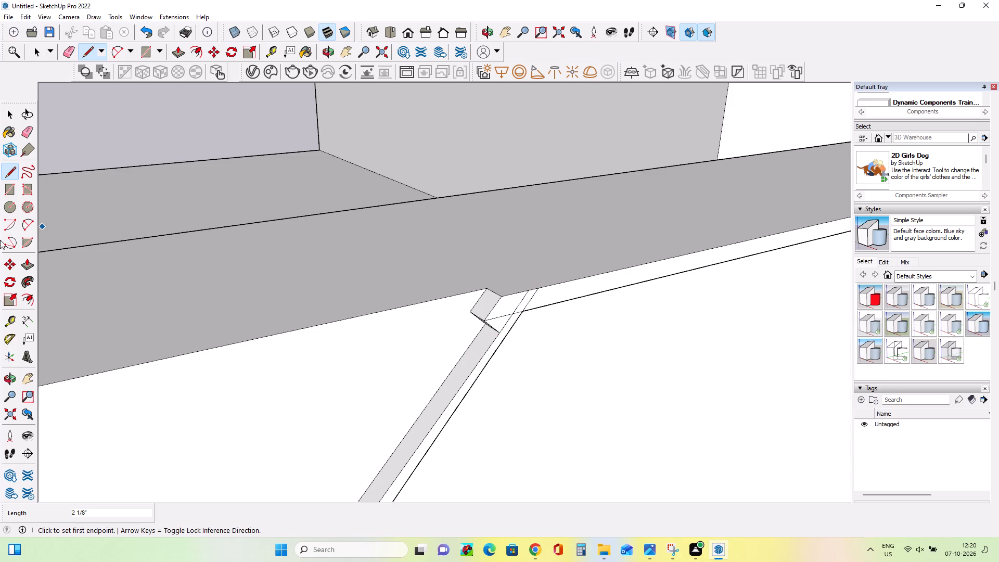
Push the two leftover corner faces beside the sloping strip's top end back about 1 1/16", flush with the parapet front.
{"action": "left_click", "coordinate": [25, 265]}
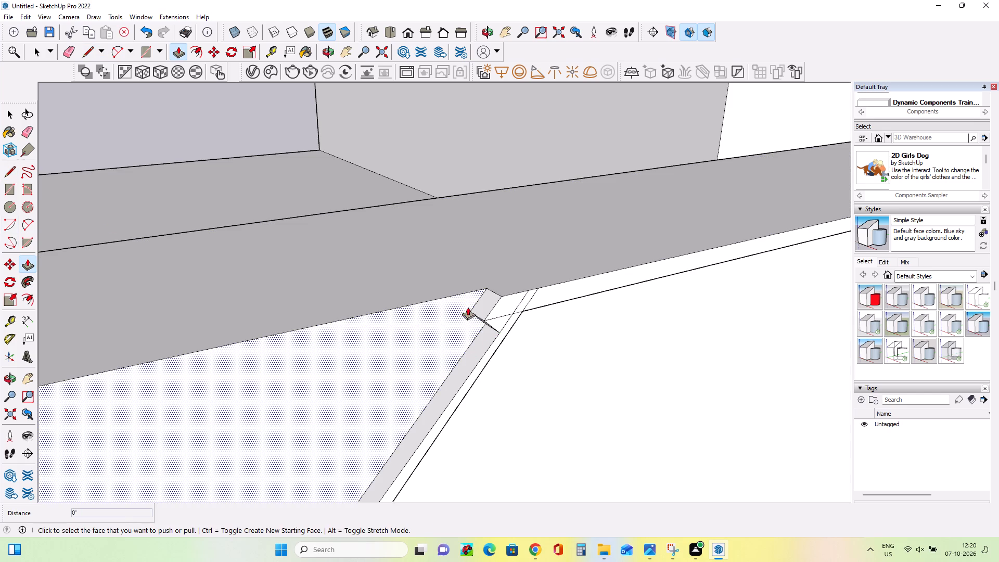
{"action": "left_click", "coordinate": [489, 304]}
{"action": "left_click", "coordinate": [504, 309]}
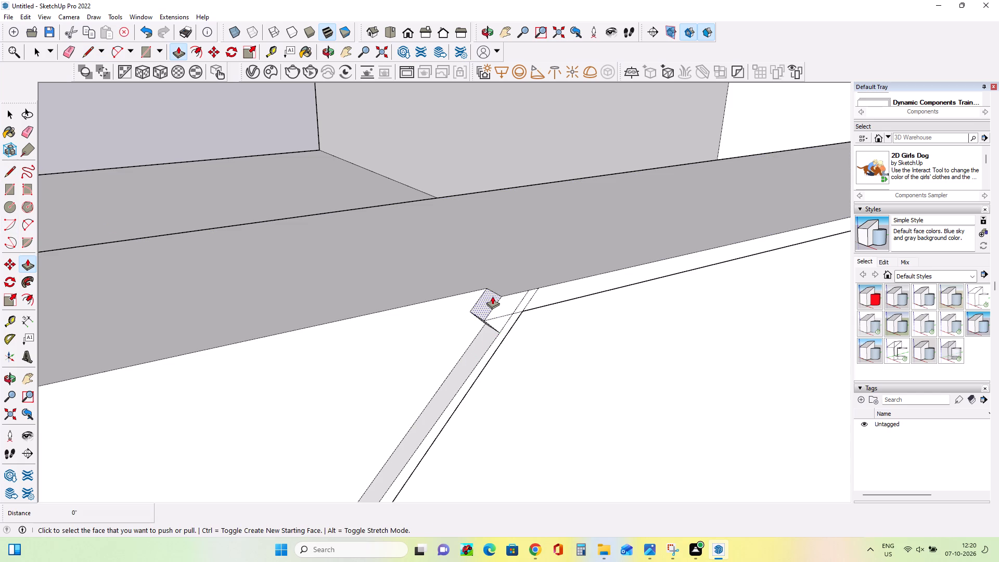
{"action": "left_click", "coordinate": [508, 305]}
{"action": "left_click", "coordinate": [443, 299]}
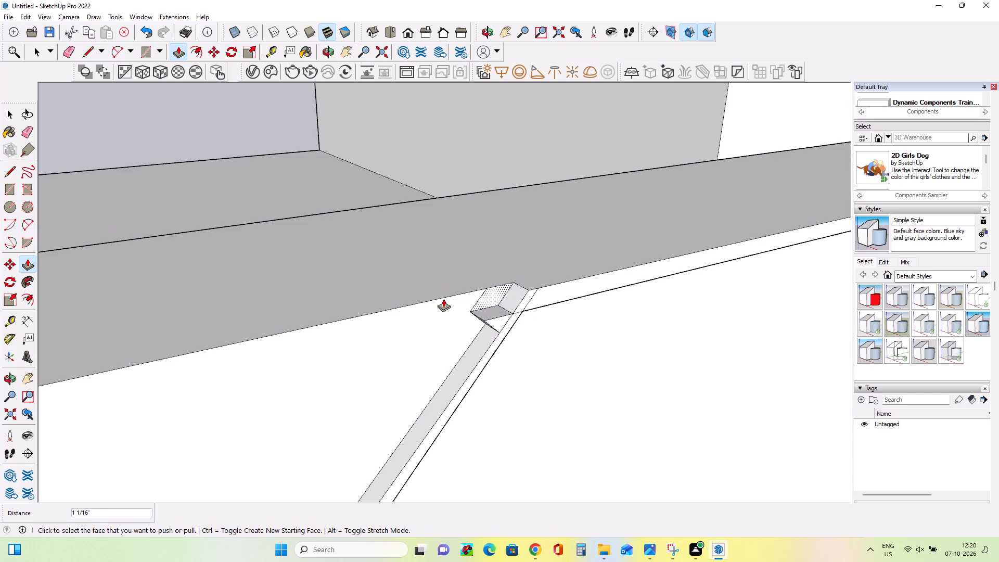
{"action": "left_click", "coordinate": [503, 322]}
{"action": "left_click", "coordinate": [455, 318]}
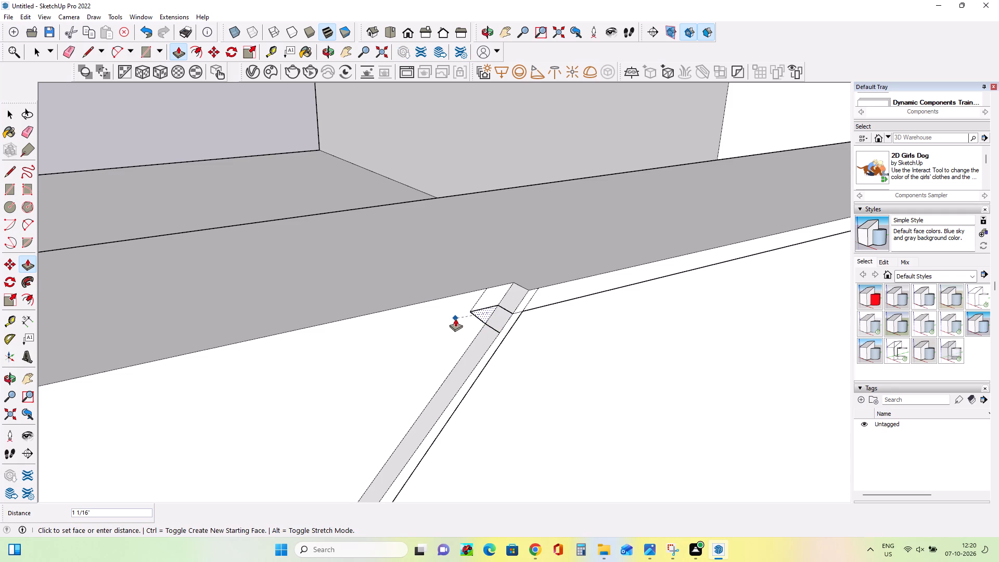
Erase the leftover corner edges on the parapet front and the seam between the sloping strip and top trim.
{"action": "middle_click_drag", "start_coordinate": [511, 300], "coordinate": [392, 264]}
{"action": "scroll", "coordinate": [458, 306], "scroll_direction": "up", "scroll_amount": 3}
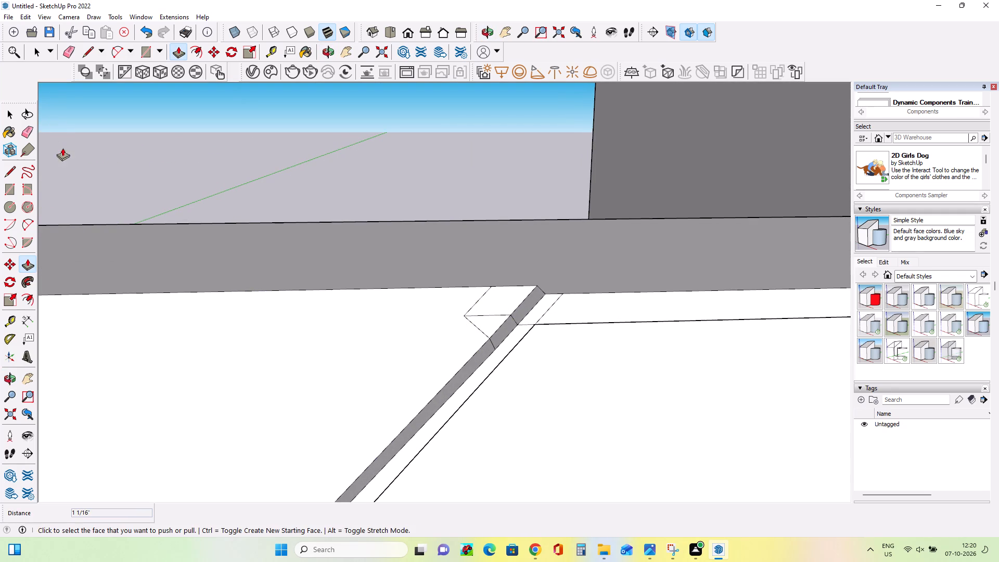
{"action": "left_click", "coordinate": [24, 131]}
{"action": "left_click_drag", "start_coordinate": [473, 305], "coordinate": [496, 315]}
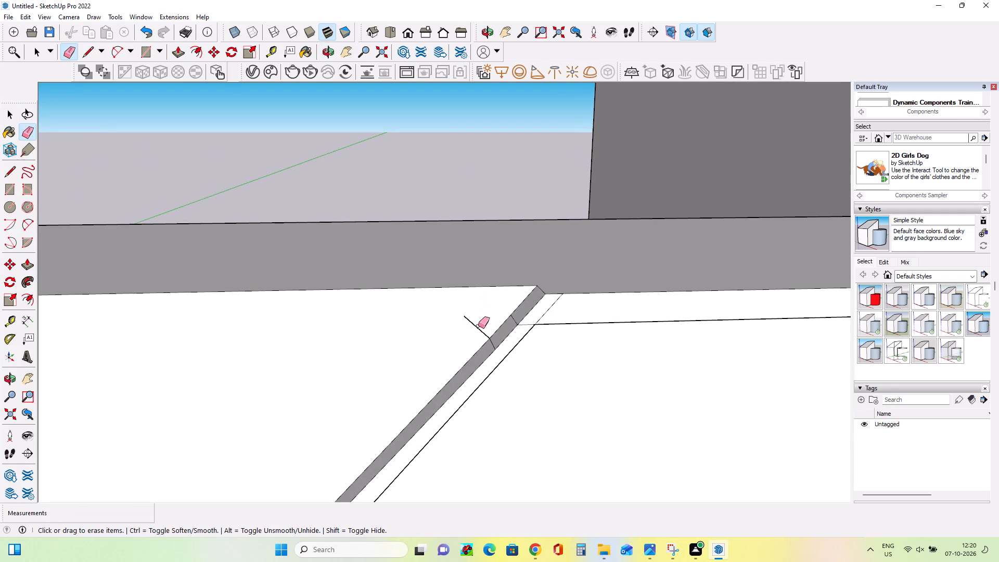
{"action": "left_click_drag", "start_coordinate": [474, 328], "coordinate": [490, 325]}
{"action": "scroll", "coordinate": [504, 353], "scroll_direction": "up", "scroll_amount": 5}
{"action": "left_click", "coordinate": [487, 342]}
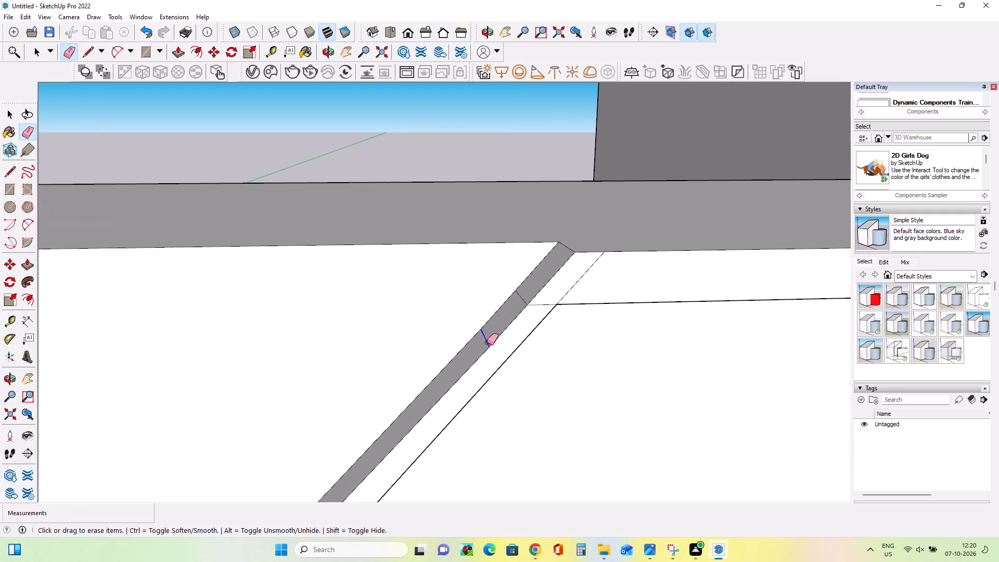
{"action": "key", "text": "ctrl+z"}
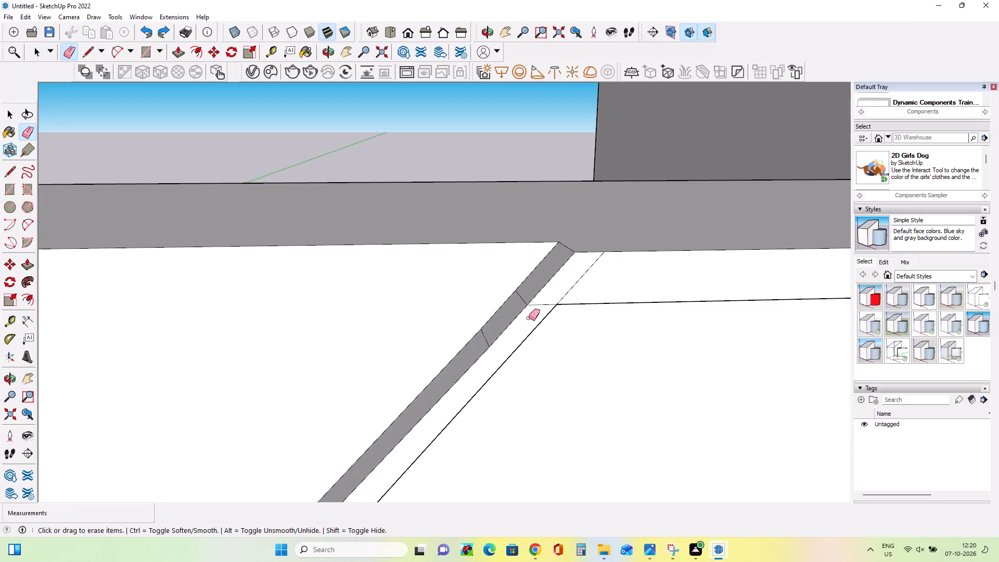
{"action": "middle_click_drag", "start_coordinate": [501, 354], "coordinate": [438, 307]}
{"action": "scroll", "coordinate": [507, 304], "scroll_direction": "down", "scroll_amount": 1}
{"action": "left_click", "coordinate": [534, 302]}
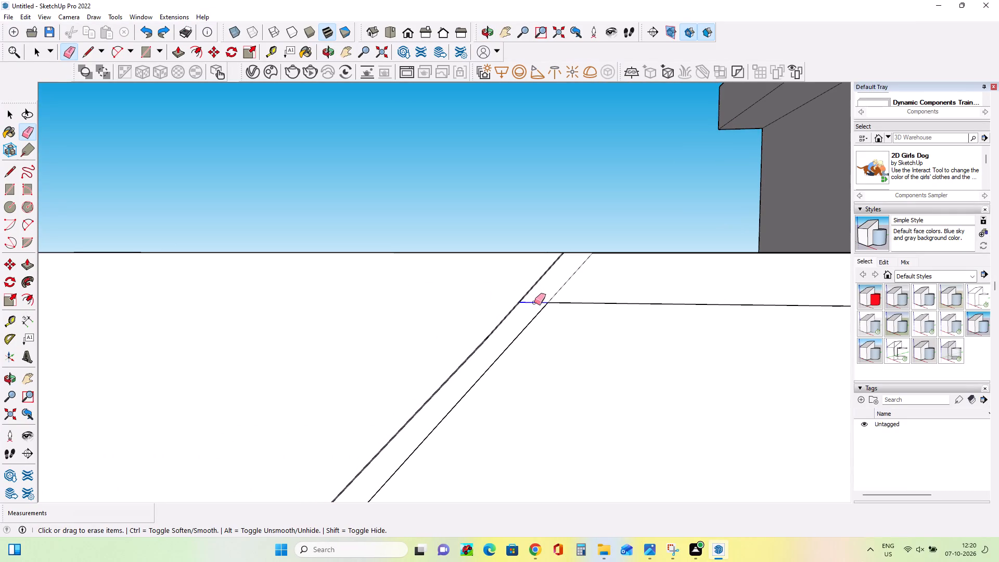
Push the triangular face above the sloping strip back 1' 3" to cut away the parapet block's outer corner.
{"action": "scroll", "coordinate": [425, 332], "scroll_direction": "down", "scroll_amount": 20}
{"action": "scroll", "coordinate": [425, 332], "scroll_direction": "down", "scroll_amount": 2}
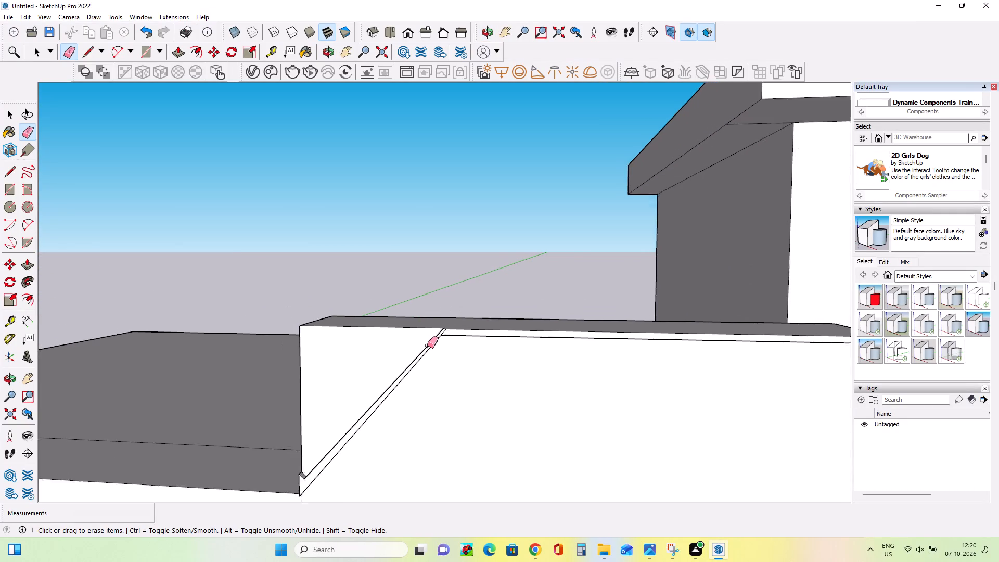
{"action": "scroll", "coordinate": [427, 346], "scroll_direction": "down", "scroll_amount": 2}
{"action": "middle_click_drag", "start_coordinate": [246, 376], "coordinate": [252, 391]}
{"action": "scroll", "coordinate": [252, 392], "scroll_direction": "down", "scroll_amount": 10}
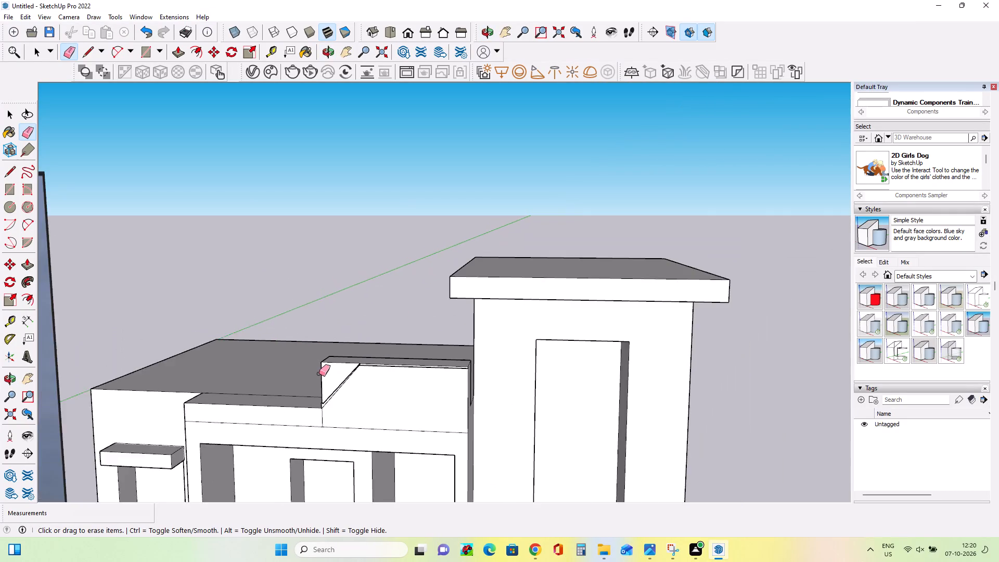
{"action": "scroll", "coordinate": [319, 374], "scroll_direction": "down", "scroll_amount": 7}
{"action": "middle_click_drag", "start_coordinate": [183, 410], "coordinate": [247, 414]}
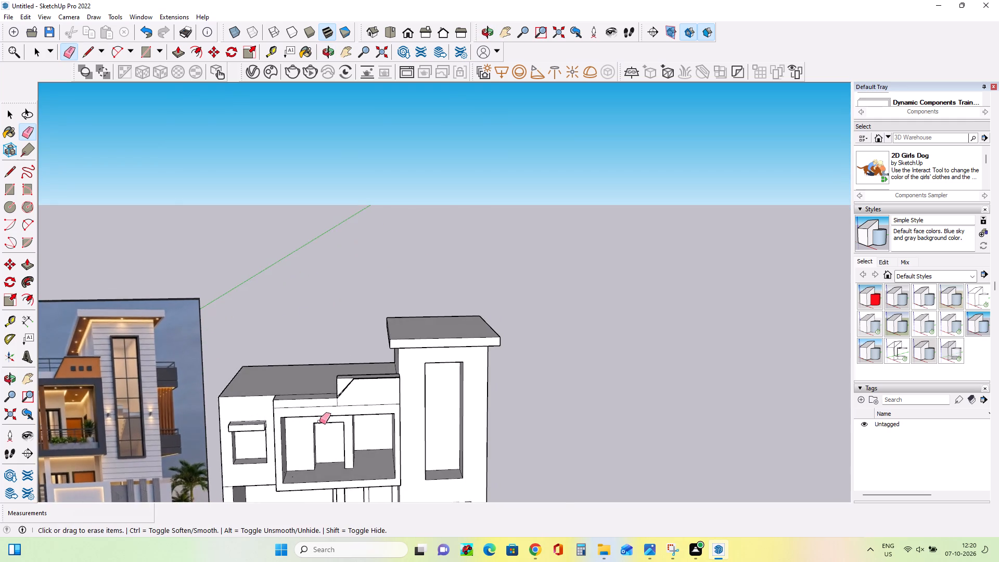
{"action": "scroll", "coordinate": [319, 421], "scroll_direction": "up", "scroll_amount": 8}
{"action": "middle_click_drag", "start_coordinate": [381, 397], "coordinate": [410, 418]}
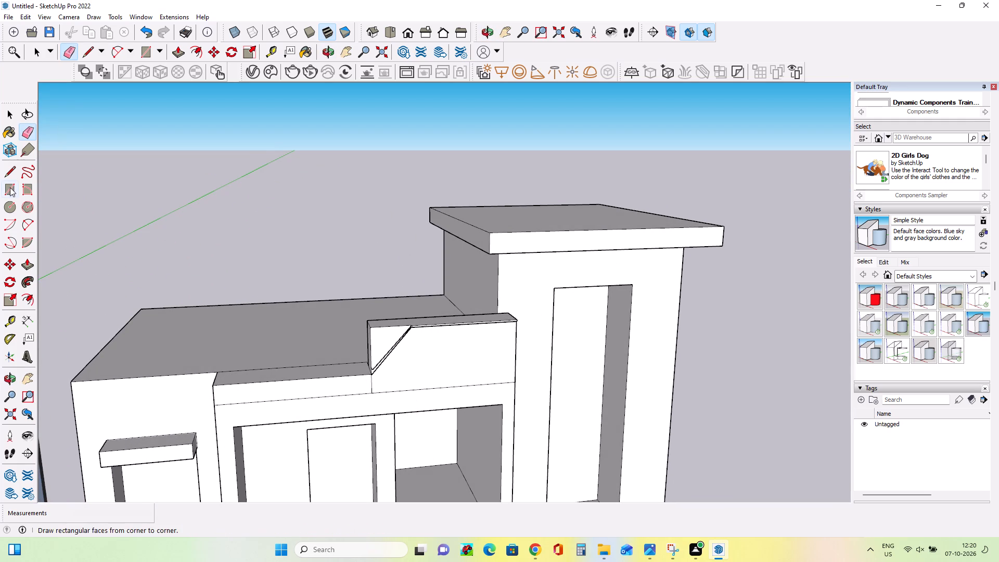
{"action": "left_click", "coordinate": [25, 261]}
{"action": "left_click", "coordinate": [388, 335]}
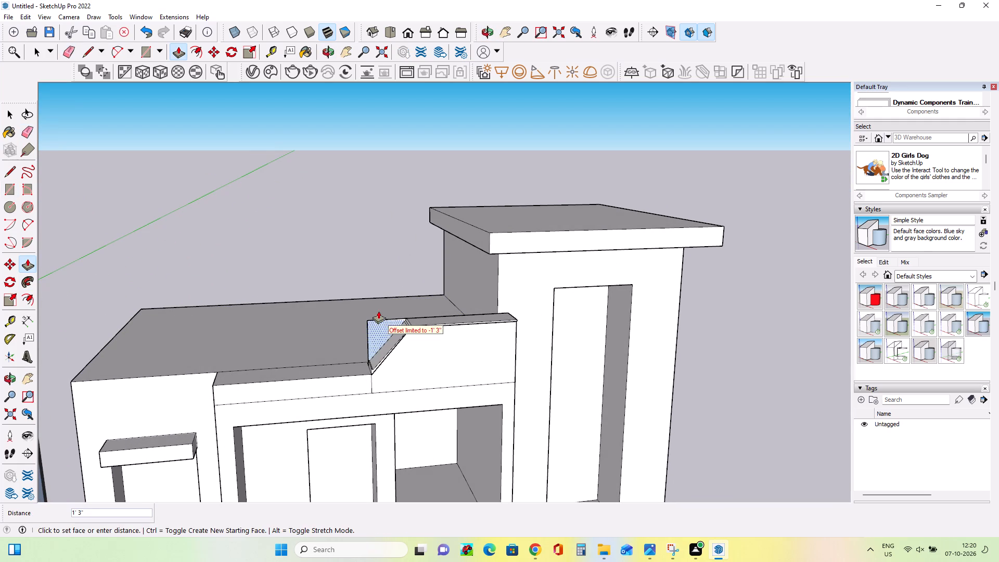
{"action": "left_click", "coordinate": [366, 294]}
Examine the sloped parapet and the whole front against the reference elevation image.
{"action": "middle_click_drag", "start_coordinate": [376, 354], "coordinate": [314, 286]}
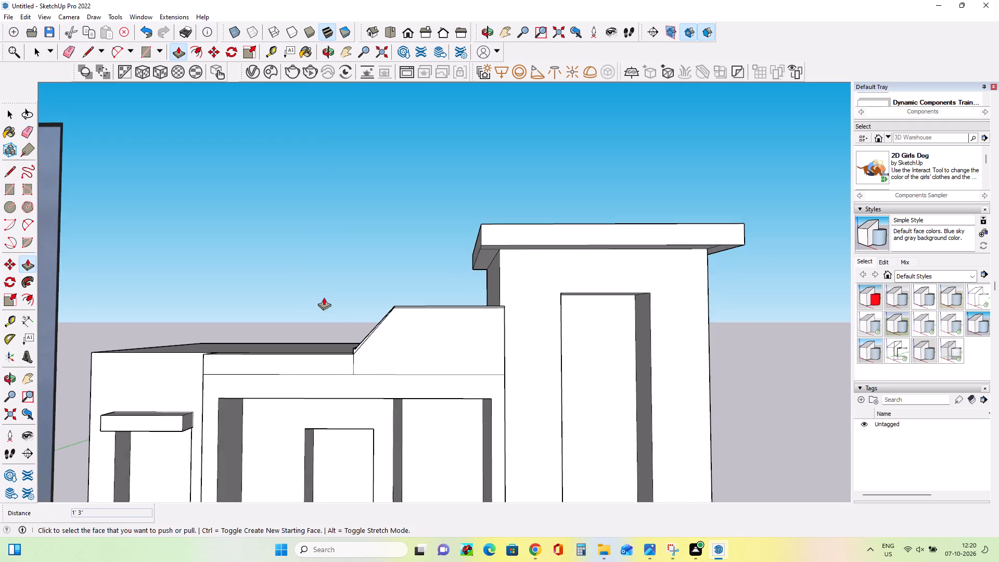
{"action": "scroll", "coordinate": [412, 331], "scroll_direction": "down", "scroll_amount": 8}
{"action": "middle_click_drag", "start_coordinate": [421, 346], "coordinate": [426, 366]}
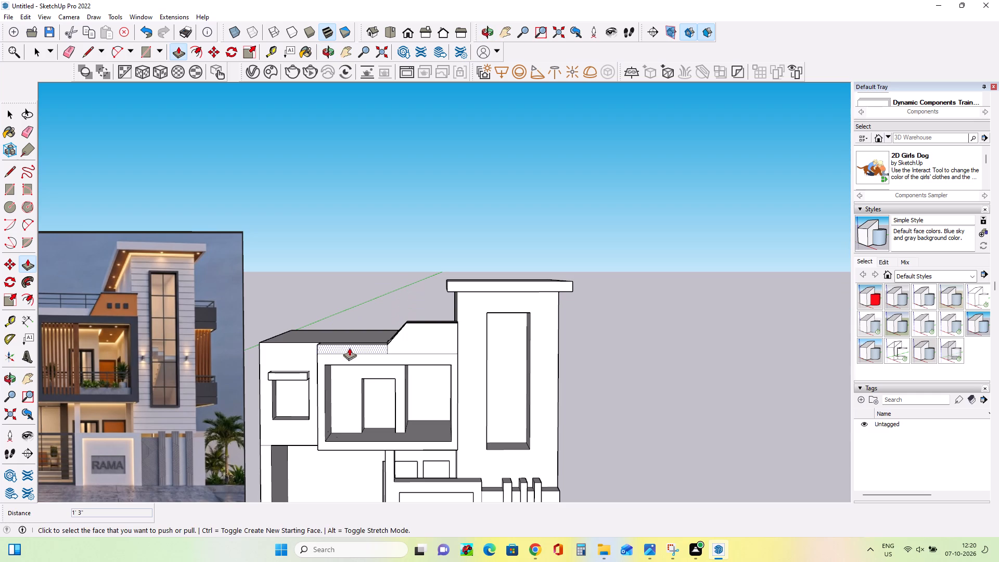
{"action": "middle_click_drag", "start_coordinate": [433, 322], "coordinate": [438, 353]}
{"action": "scroll", "coordinate": [444, 344], "scroll_direction": "down", "scroll_amount": 4}
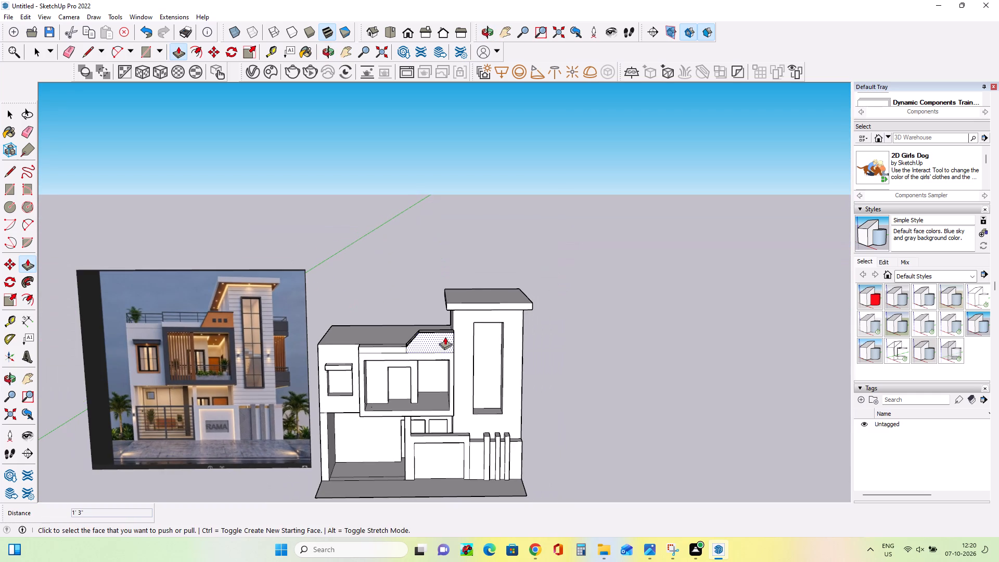
{"action": "middle_click_drag", "start_coordinate": [415, 342], "coordinate": [422, 363]}
{"action": "scroll", "coordinate": [368, 355], "scroll_direction": "up", "scroll_amount": 1}
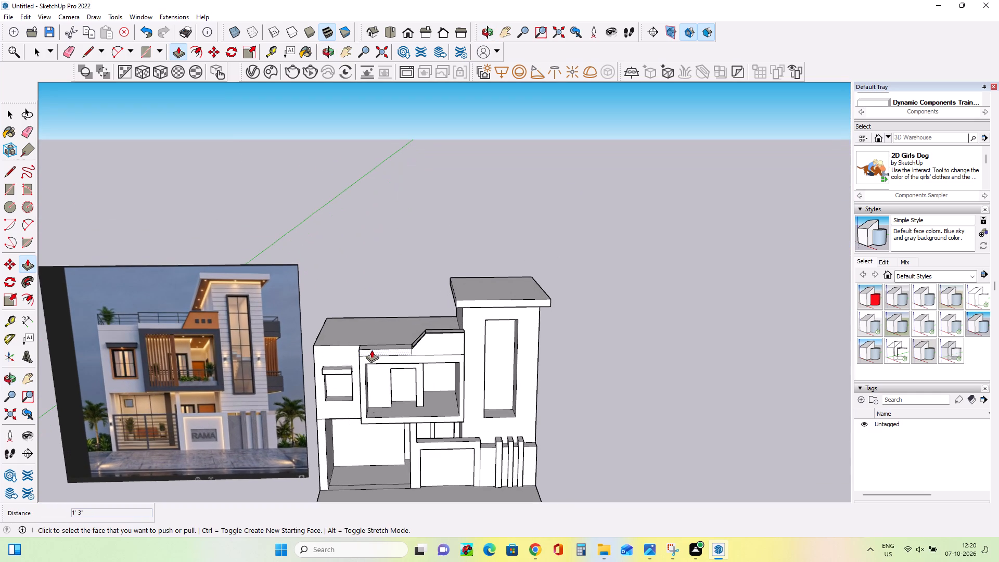
{"action": "scroll", "coordinate": [422, 344], "scroll_direction": "up", "scroll_amount": 1}
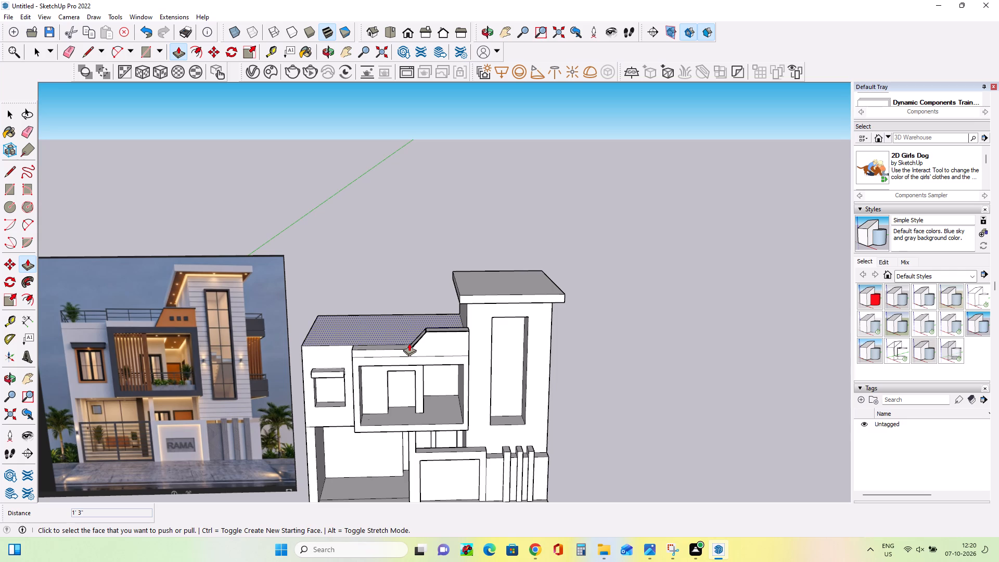
{"action": "middle_click_drag", "start_coordinate": [338, 357], "coordinate": [354, 330]}
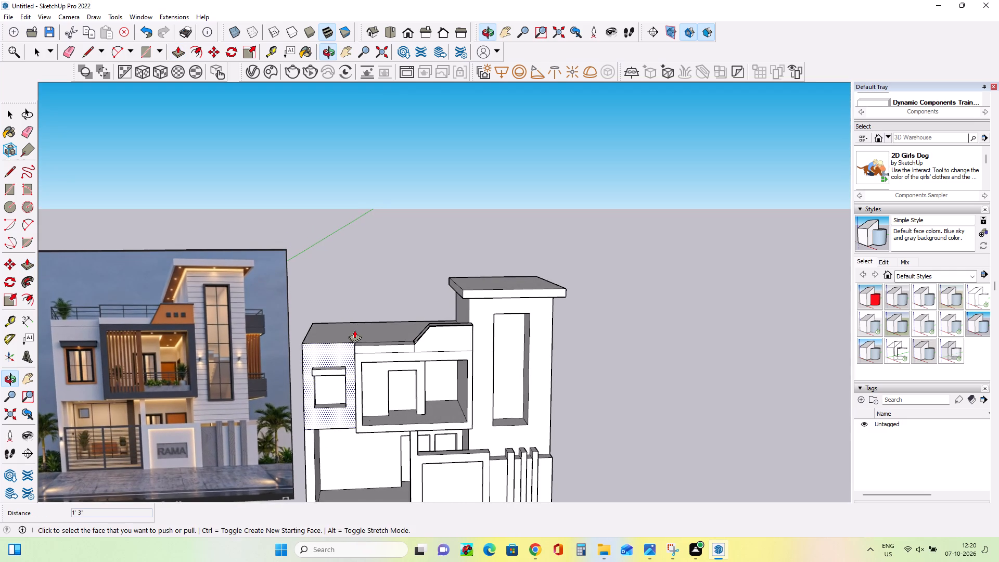
Draw a horizontal edge about 5' 11 9/16" long across the window wall beside the balcony frame, between the window shade and roof.
{"action": "scroll", "coordinate": [354, 353], "scroll_direction": "up", "scroll_amount": 3}
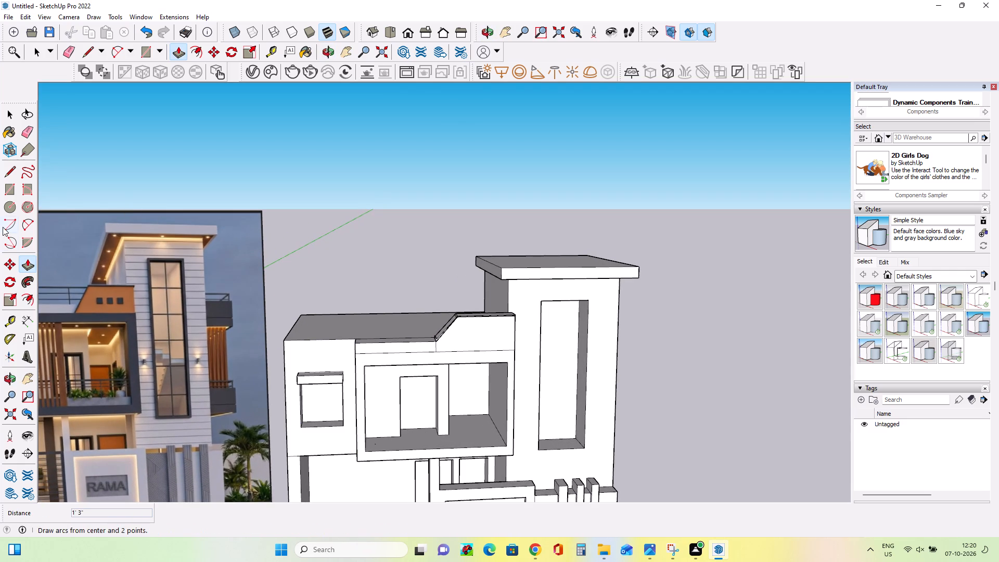
{"action": "left_click", "coordinate": [4, 189]}
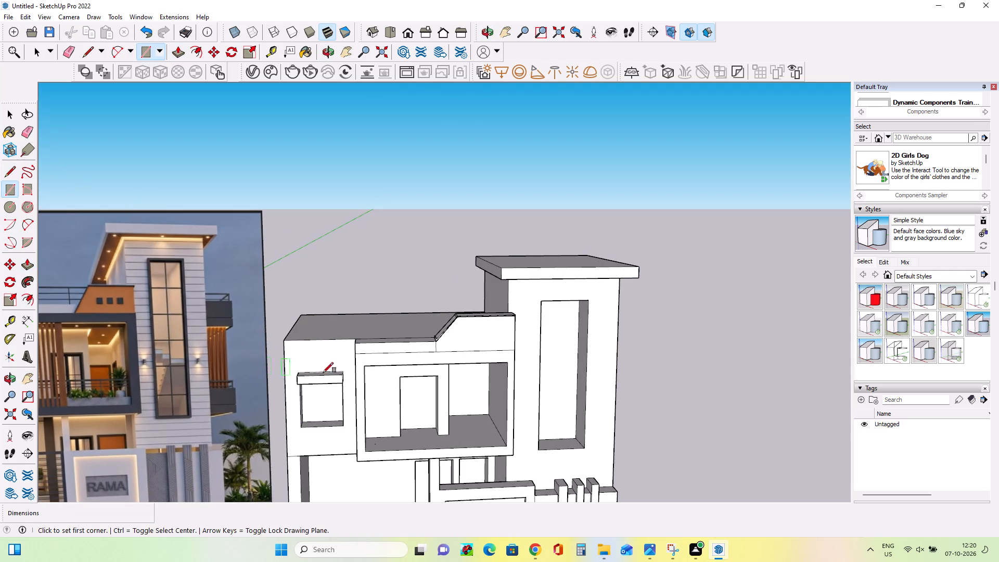
{"action": "middle_click_drag", "start_coordinate": [339, 365], "coordinate": [451, 340]}
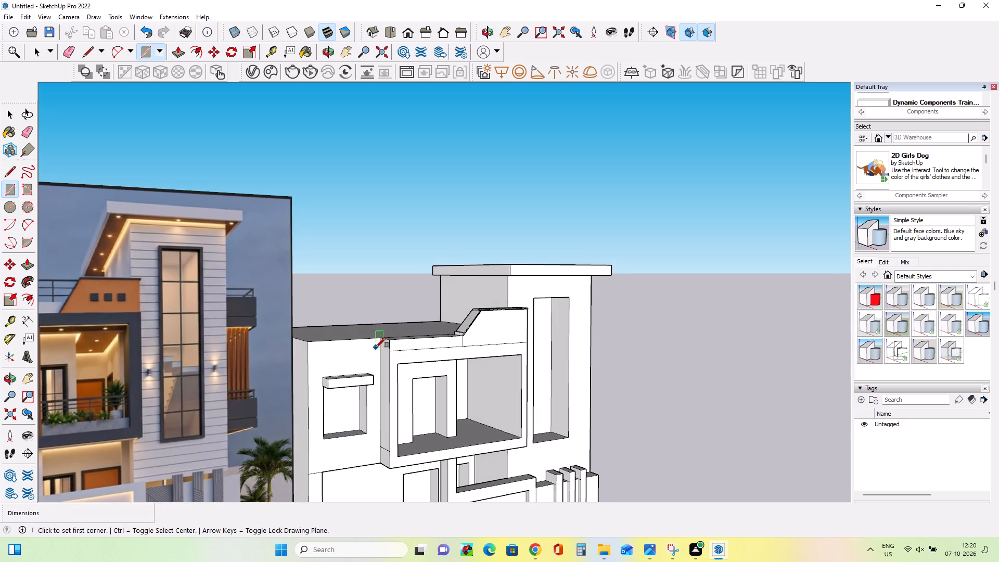
{"action": "left_click", "coordinate": [12, 171]}
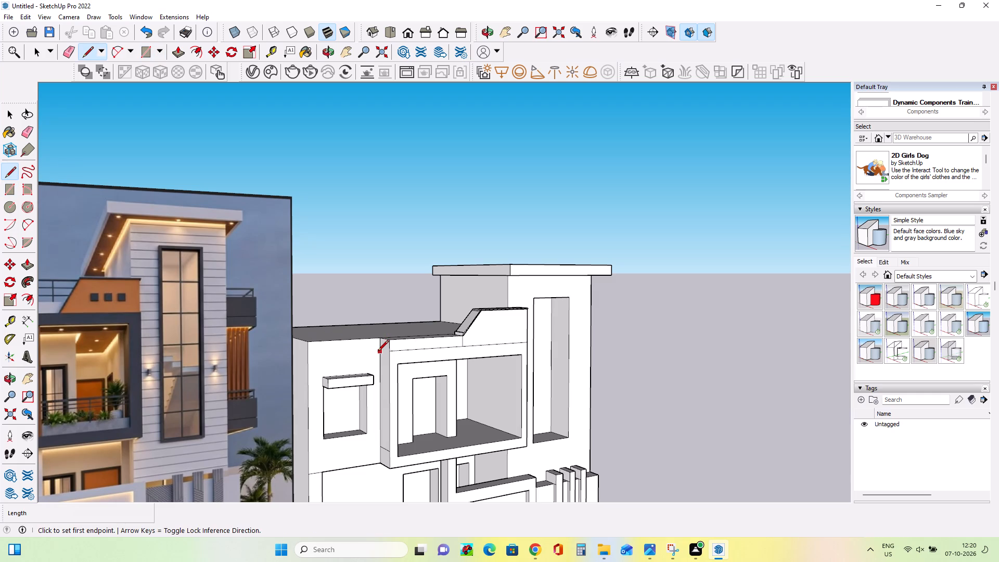
{"action": "scroll", "coordinate": [399, 360], "scroll_direction": "up", "scroll_amount": 9}
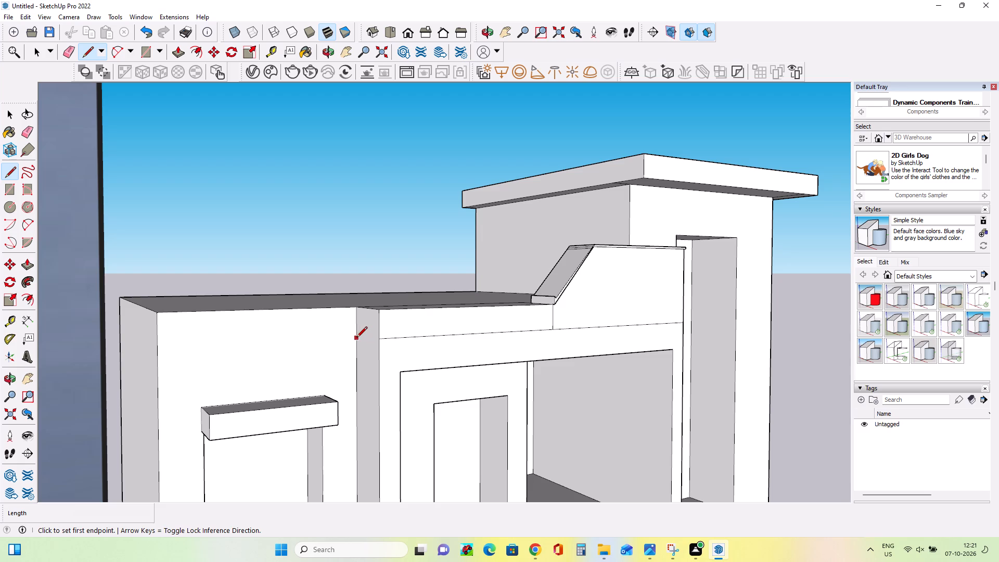
{"action": "left_click", "coordinate": [356, 338]}
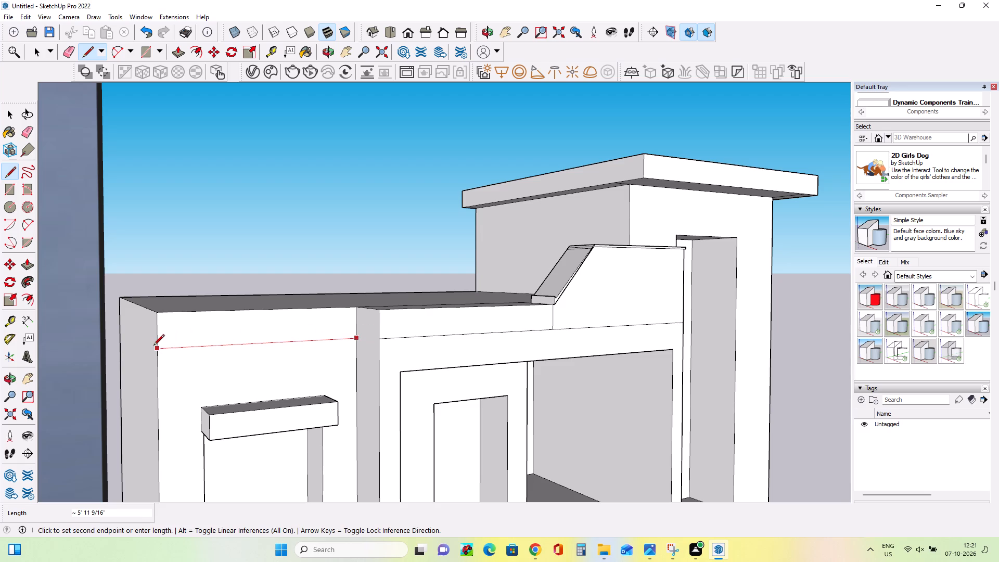
{"action": "left_click", "coordinate": [153, 346]}
Push the low parapet face and the sloped parapet face above the balcony frame back about 5 13/16", flush with each other.
{"action": "middle_click_drag", "start_coordinate": [329, 349], "coordinate": [143, 372]}
{"action": "scroll", "coordinate": [283, 329], "scroll_direction": "down", "scroll_amount": 9}
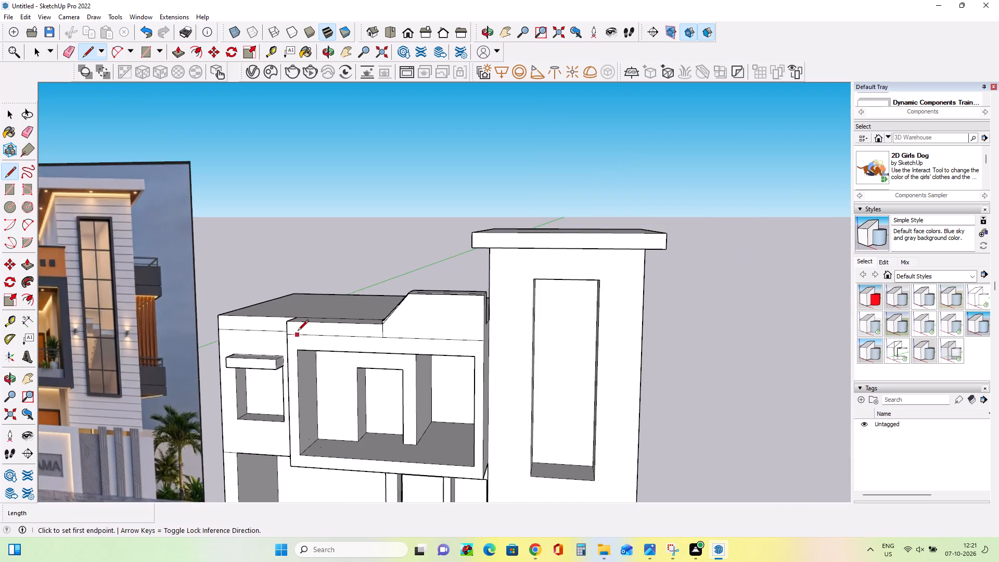
{"action": "scroll", "coordinate": [298, 331], "scroll_direction": "down", "scroll_amount": 6}
{"action": "middle_click_drag", "start_coordinate": [293, 359], "coordinate": [368, 363]}
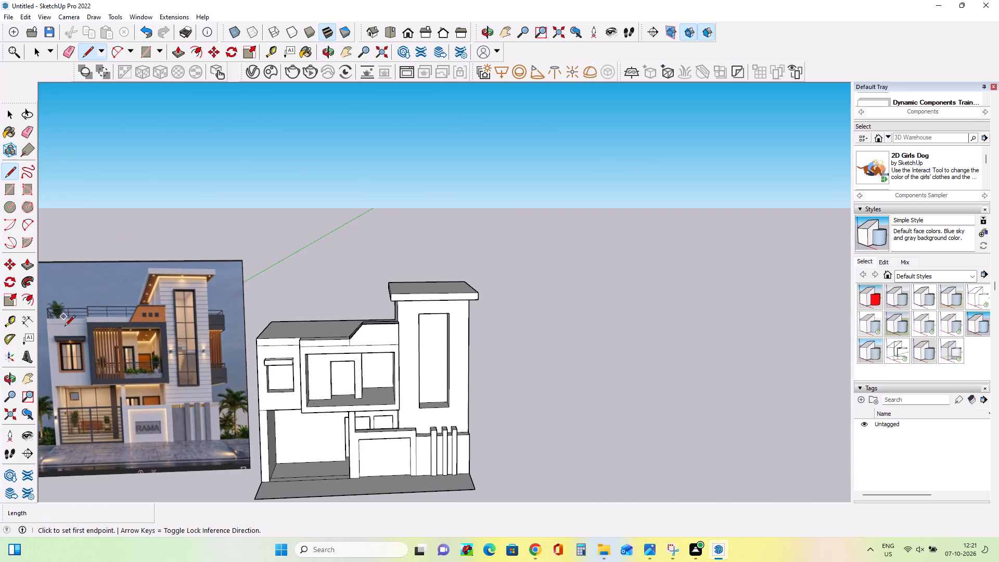
{"action": "scroll", "coordinate": [66, 327], "scroll_direction": "up", "scroll_amount": 14}
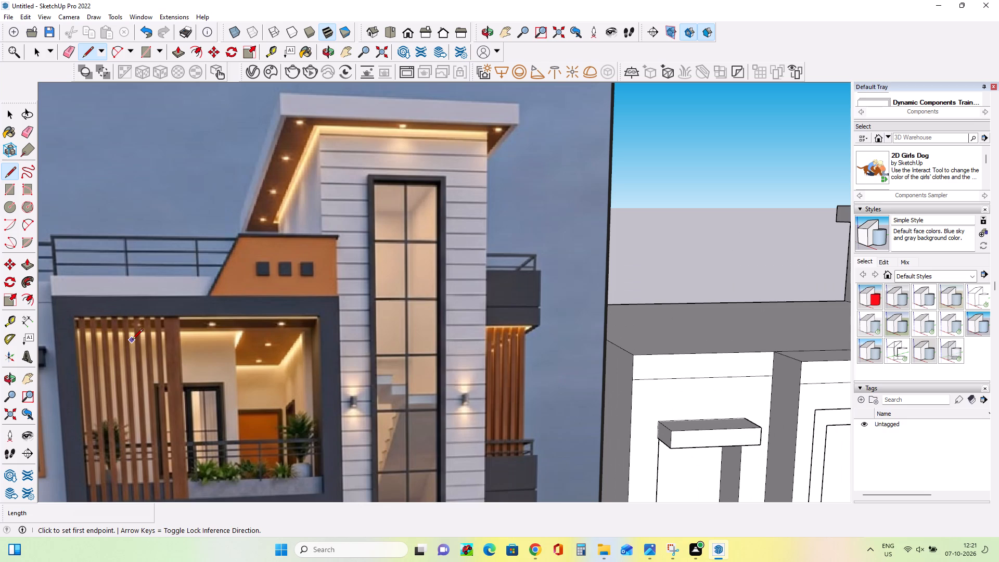
{"action": "scroll", "coordinate": [133, 340], "scroll_direction": "down", "scroll_amount": 16}
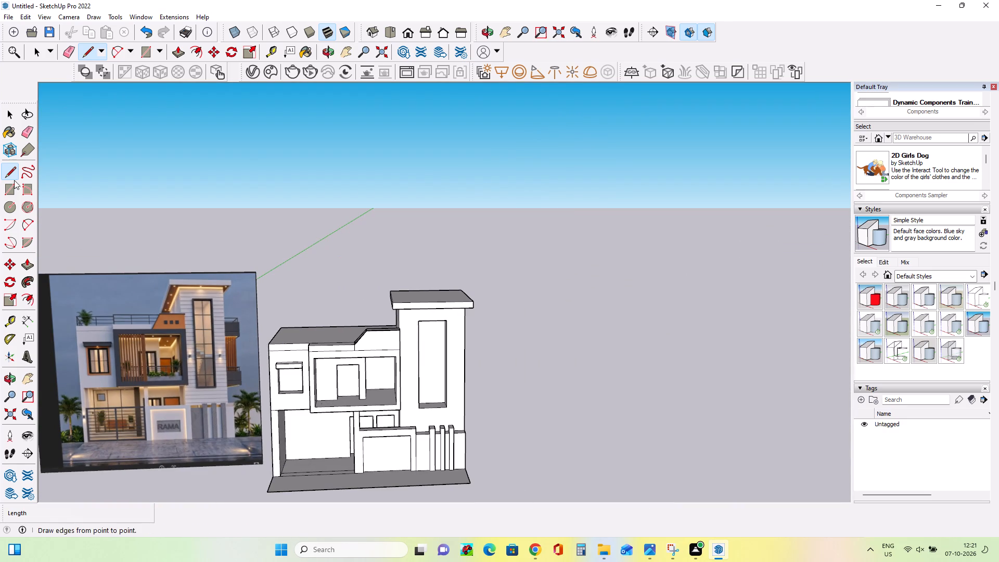
{"action": "left_click", "coordinate": [32, 263]}
{"action": "scroll", "coordinate": [326, 342], "scroll_direction": "up", "scroll_amount": 9}
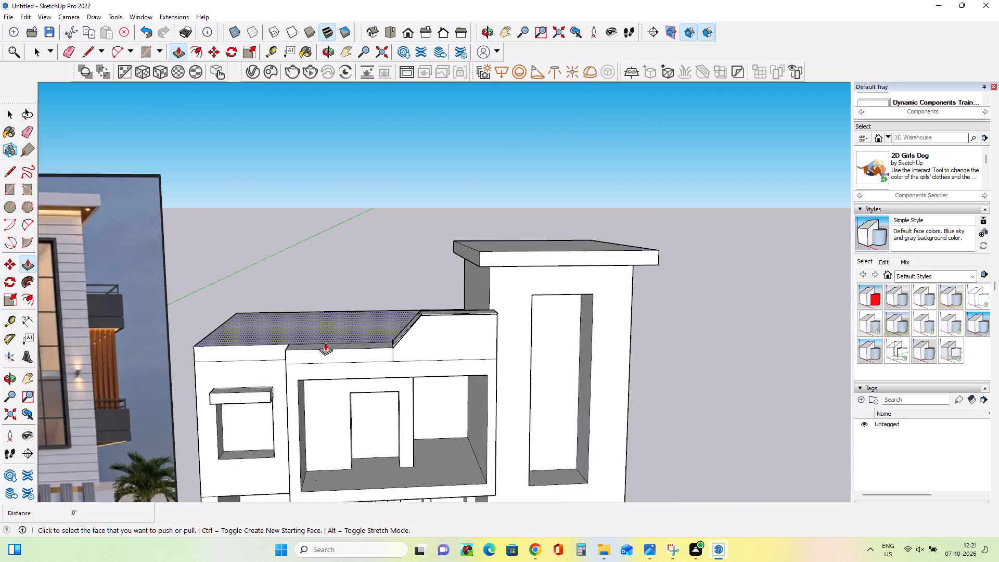
{"action": "left_click", "coordinate": [327, 353]}
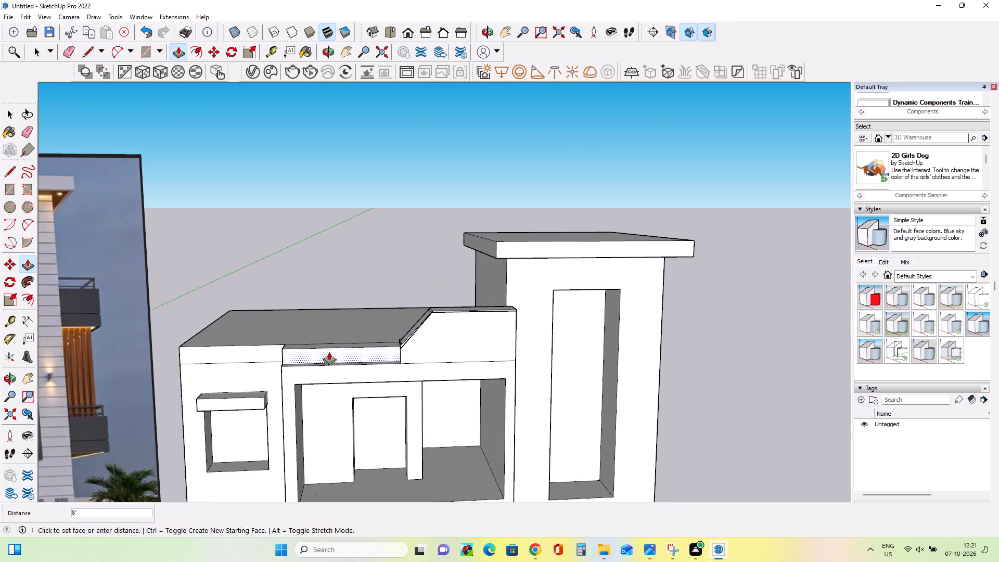
{"action": "left_click", "coordinate": [329, 352]}
{"action": "left_click", "coordinate": [419, 354]}
{"action": "left_click", "coordinate": [418, 349]}
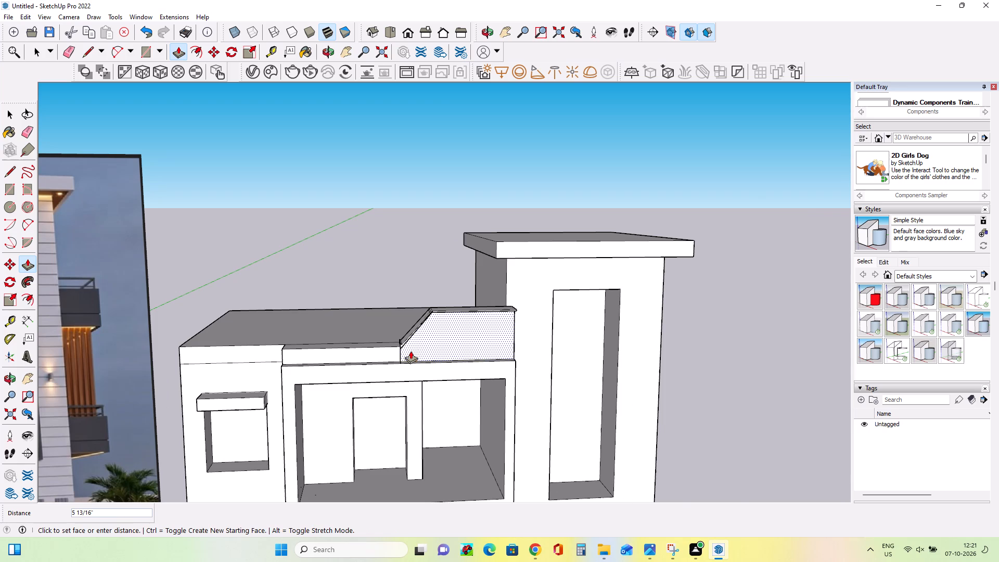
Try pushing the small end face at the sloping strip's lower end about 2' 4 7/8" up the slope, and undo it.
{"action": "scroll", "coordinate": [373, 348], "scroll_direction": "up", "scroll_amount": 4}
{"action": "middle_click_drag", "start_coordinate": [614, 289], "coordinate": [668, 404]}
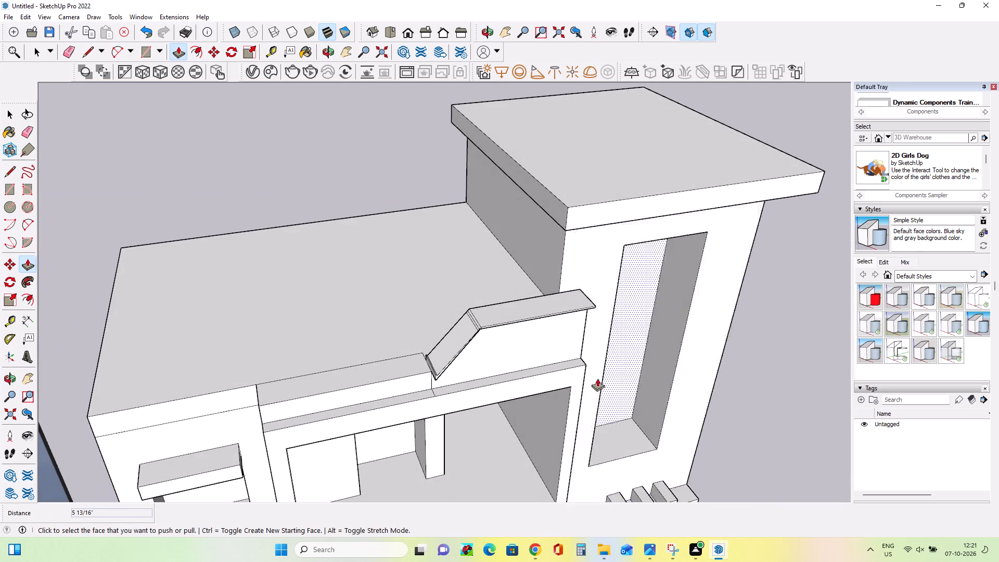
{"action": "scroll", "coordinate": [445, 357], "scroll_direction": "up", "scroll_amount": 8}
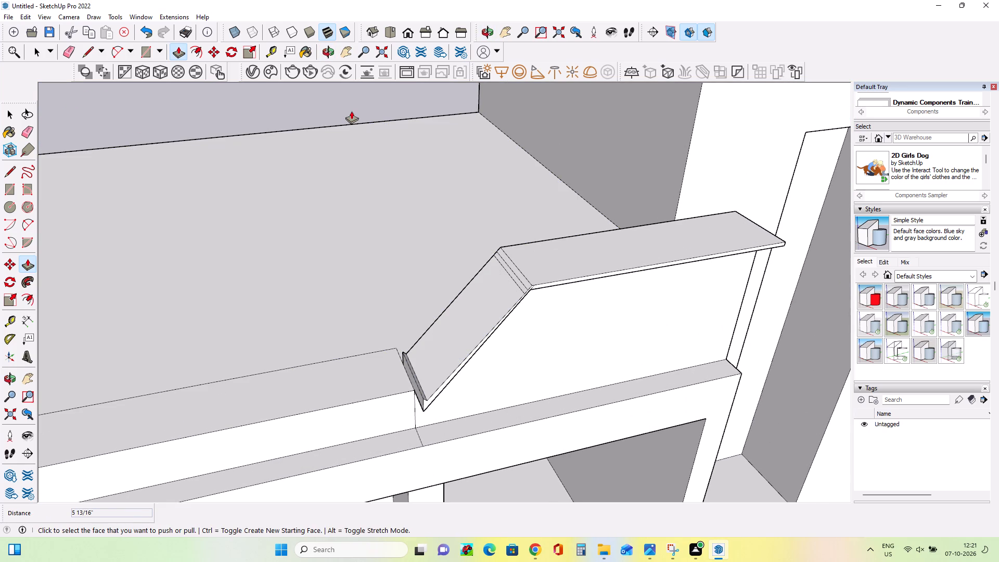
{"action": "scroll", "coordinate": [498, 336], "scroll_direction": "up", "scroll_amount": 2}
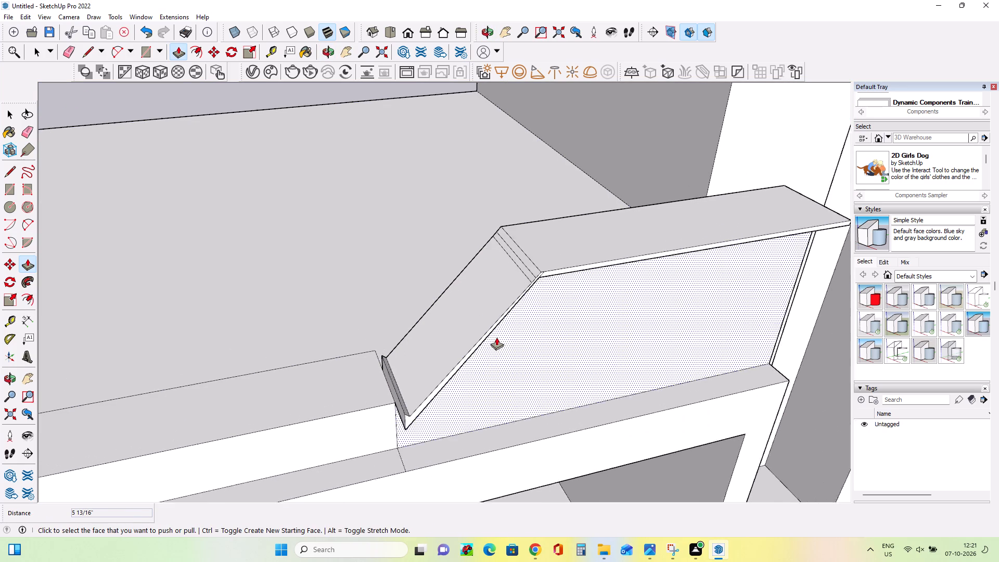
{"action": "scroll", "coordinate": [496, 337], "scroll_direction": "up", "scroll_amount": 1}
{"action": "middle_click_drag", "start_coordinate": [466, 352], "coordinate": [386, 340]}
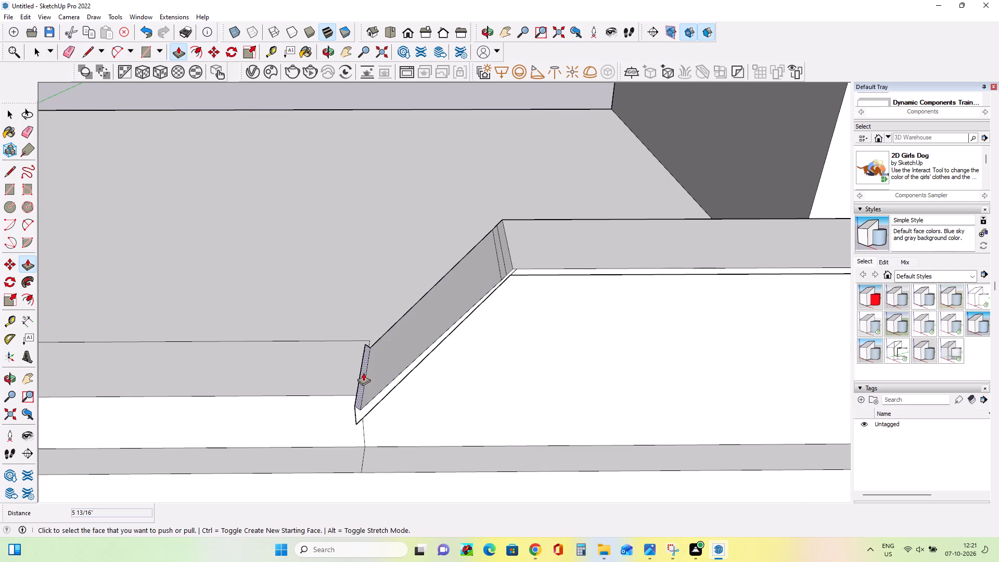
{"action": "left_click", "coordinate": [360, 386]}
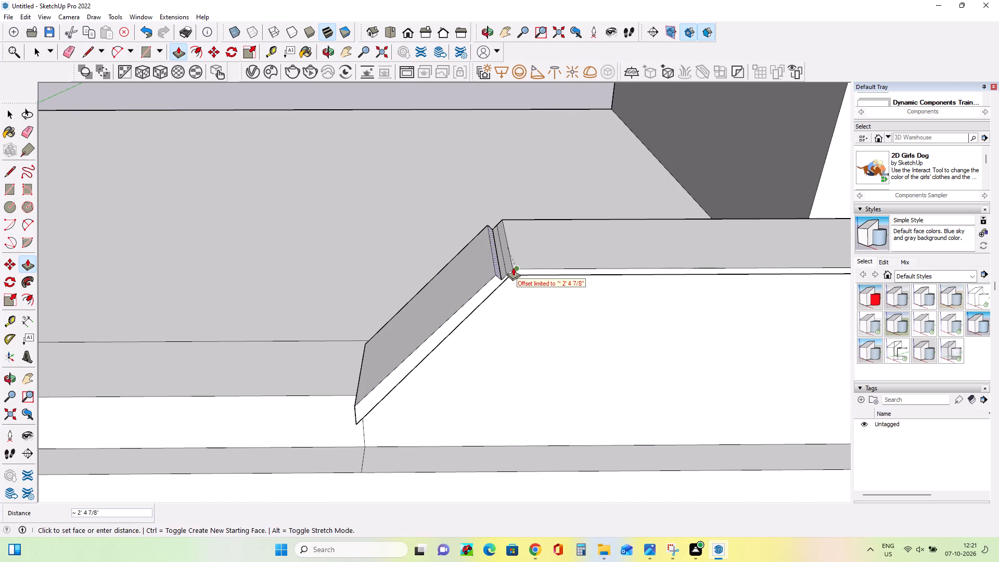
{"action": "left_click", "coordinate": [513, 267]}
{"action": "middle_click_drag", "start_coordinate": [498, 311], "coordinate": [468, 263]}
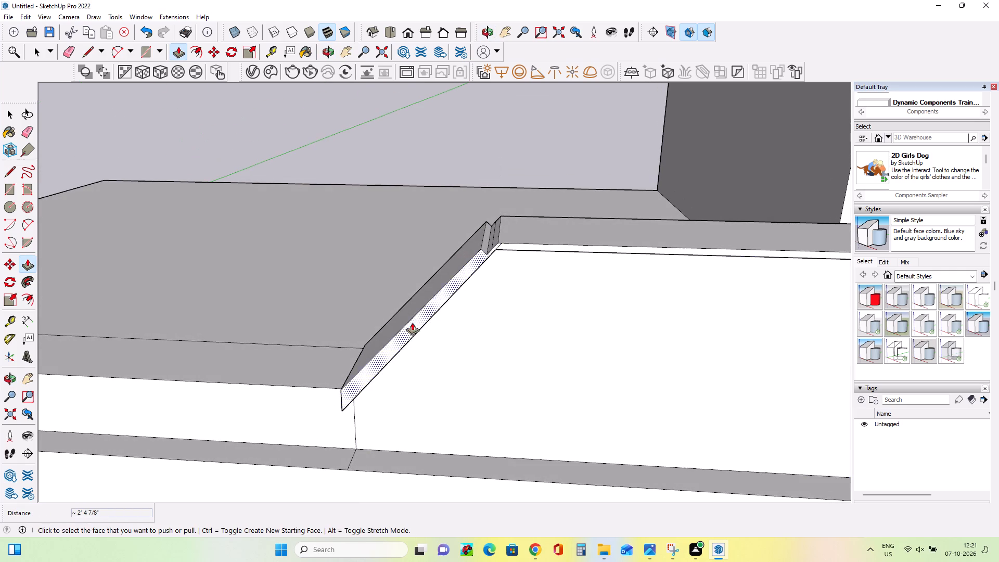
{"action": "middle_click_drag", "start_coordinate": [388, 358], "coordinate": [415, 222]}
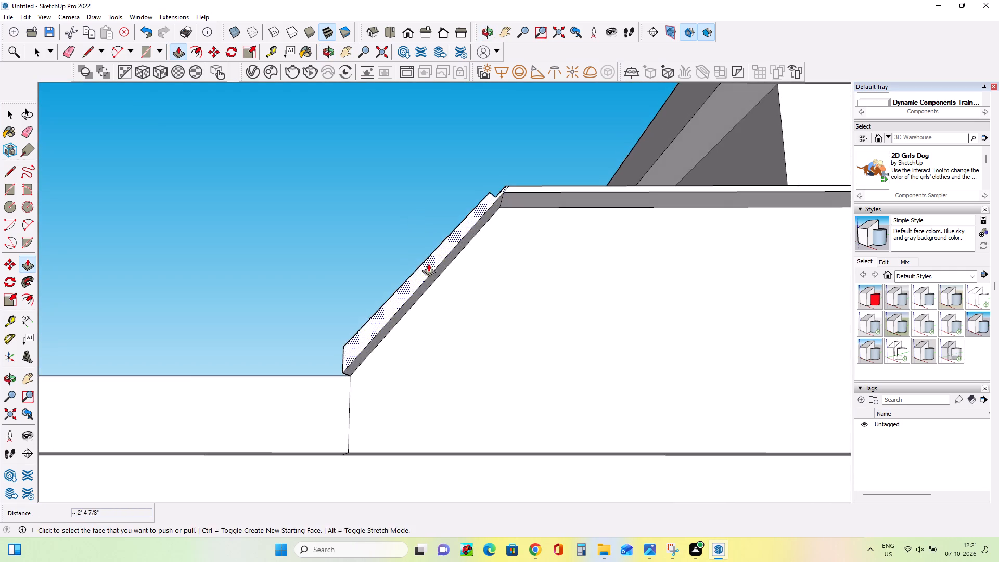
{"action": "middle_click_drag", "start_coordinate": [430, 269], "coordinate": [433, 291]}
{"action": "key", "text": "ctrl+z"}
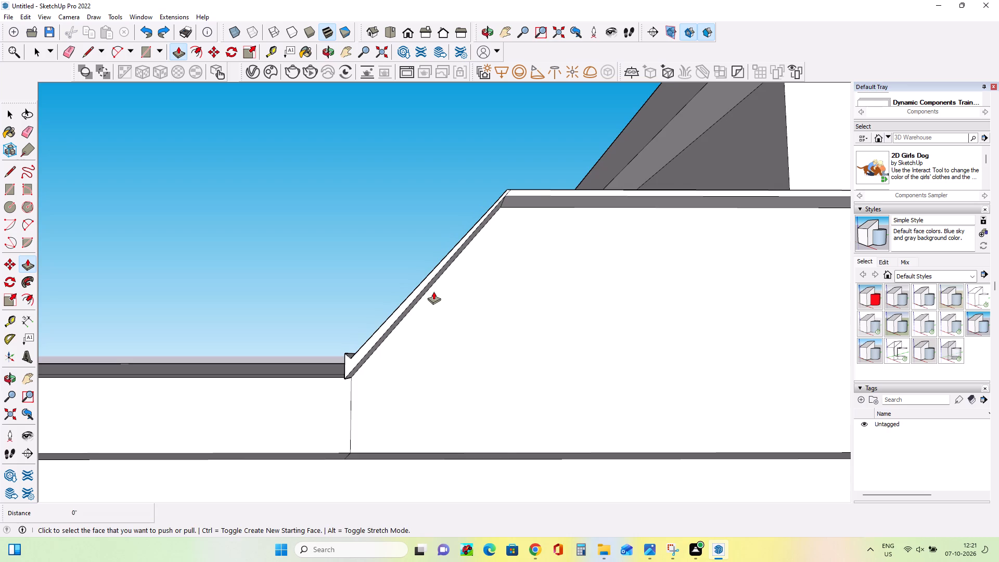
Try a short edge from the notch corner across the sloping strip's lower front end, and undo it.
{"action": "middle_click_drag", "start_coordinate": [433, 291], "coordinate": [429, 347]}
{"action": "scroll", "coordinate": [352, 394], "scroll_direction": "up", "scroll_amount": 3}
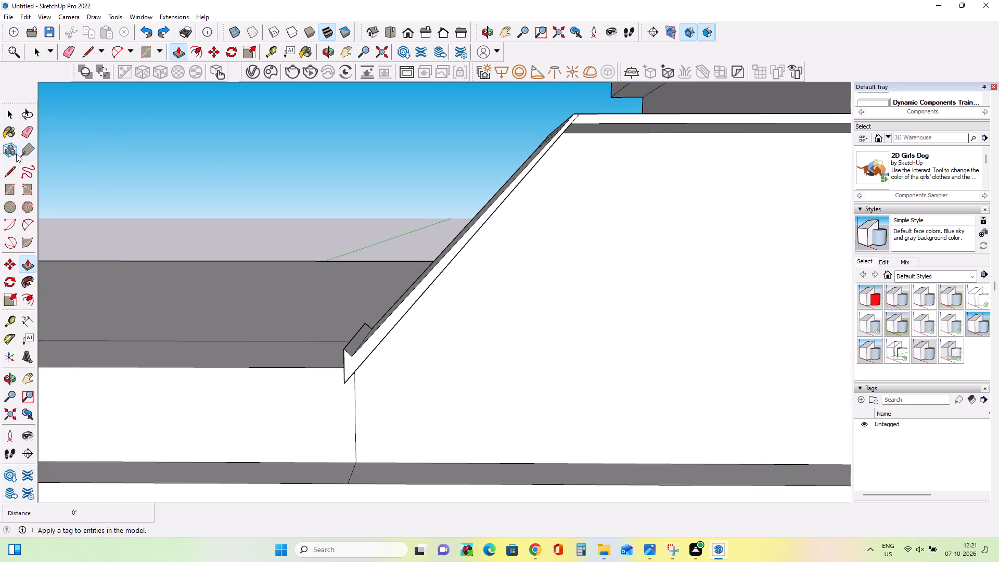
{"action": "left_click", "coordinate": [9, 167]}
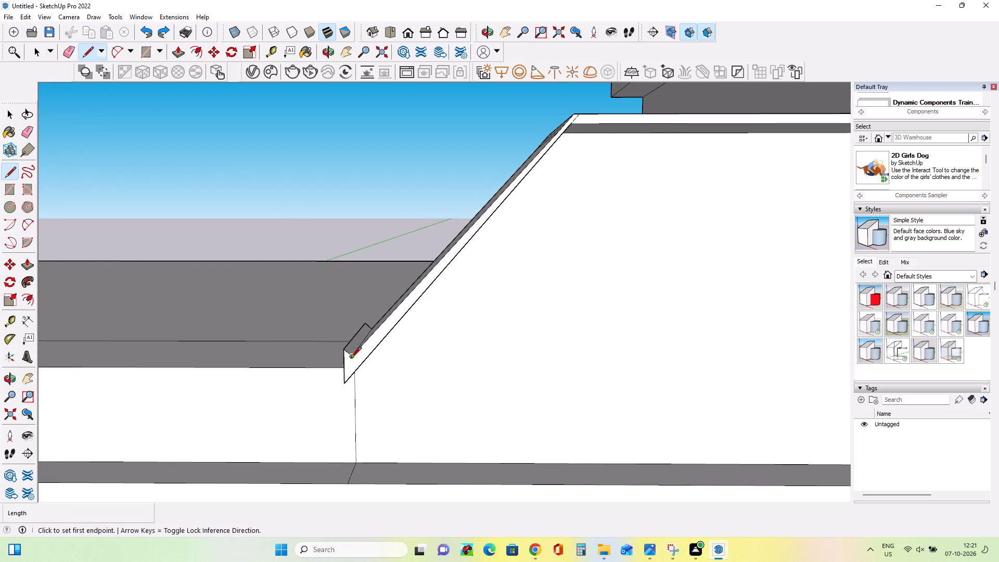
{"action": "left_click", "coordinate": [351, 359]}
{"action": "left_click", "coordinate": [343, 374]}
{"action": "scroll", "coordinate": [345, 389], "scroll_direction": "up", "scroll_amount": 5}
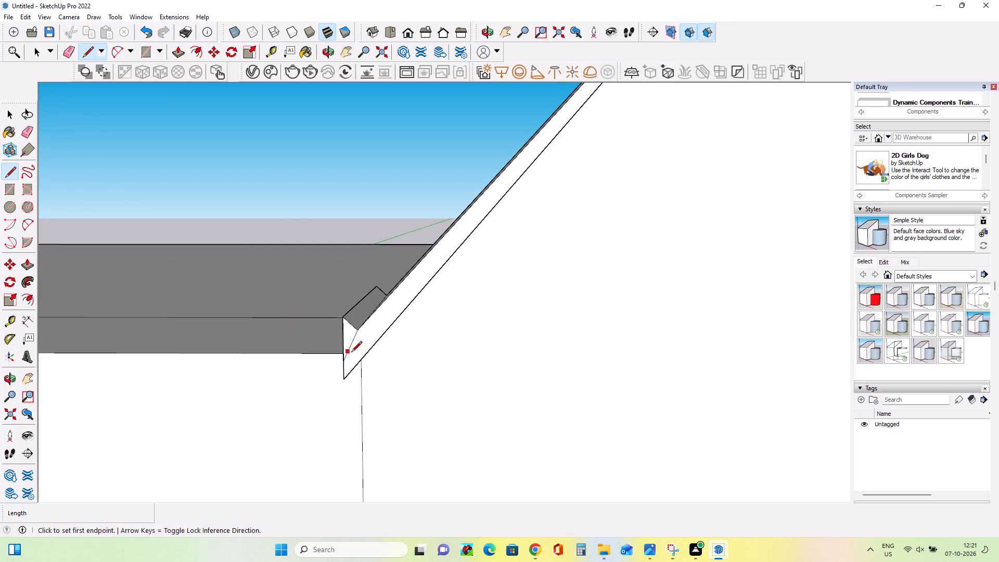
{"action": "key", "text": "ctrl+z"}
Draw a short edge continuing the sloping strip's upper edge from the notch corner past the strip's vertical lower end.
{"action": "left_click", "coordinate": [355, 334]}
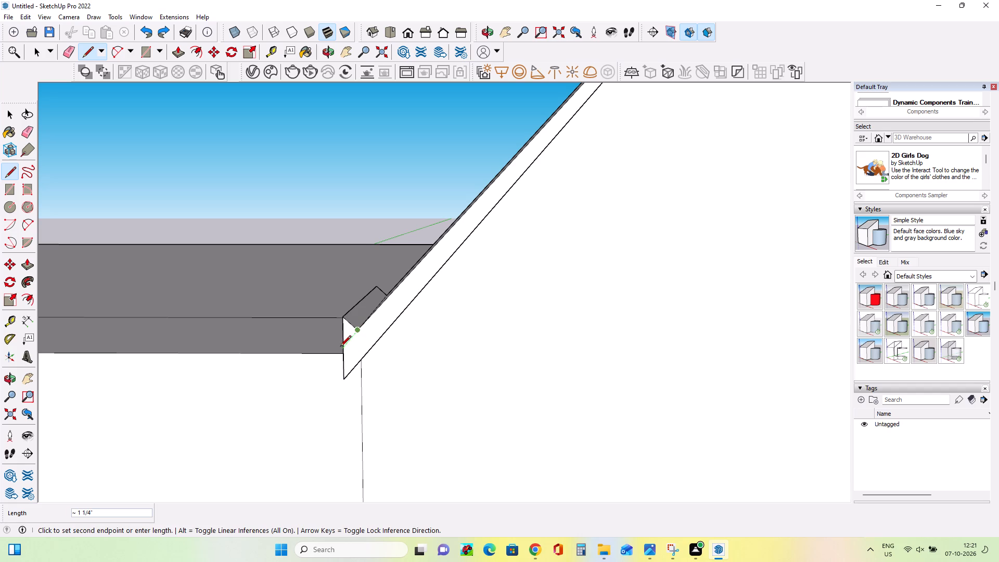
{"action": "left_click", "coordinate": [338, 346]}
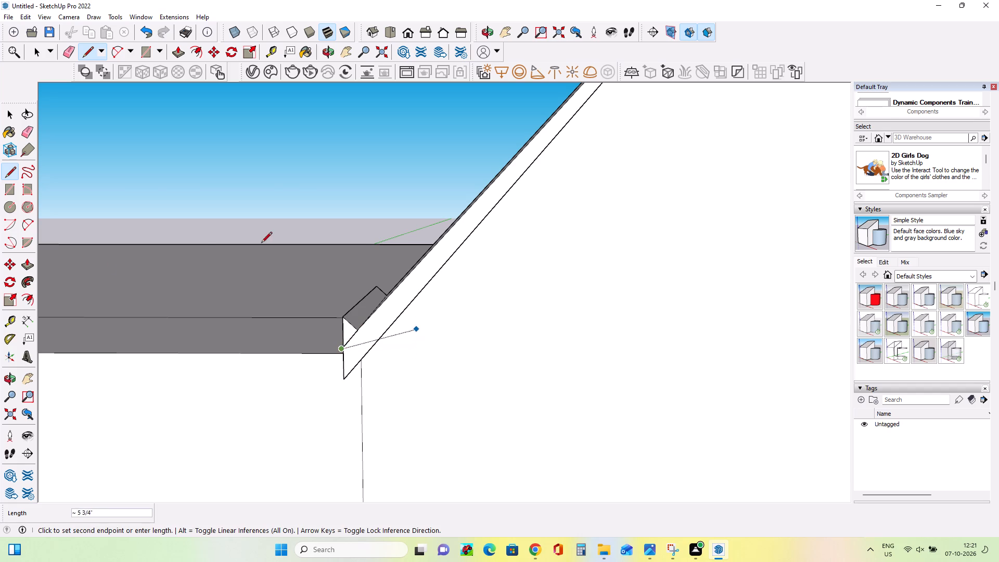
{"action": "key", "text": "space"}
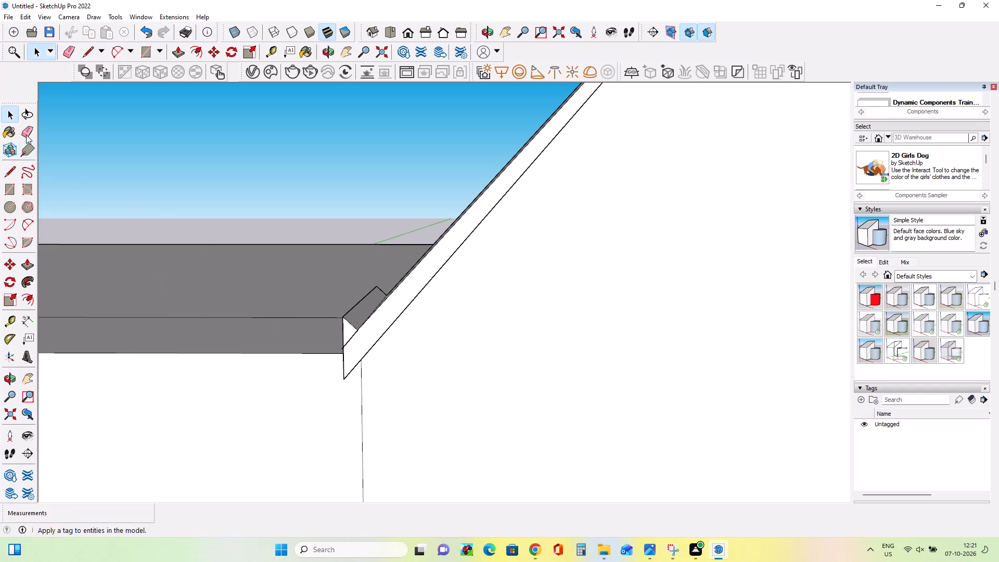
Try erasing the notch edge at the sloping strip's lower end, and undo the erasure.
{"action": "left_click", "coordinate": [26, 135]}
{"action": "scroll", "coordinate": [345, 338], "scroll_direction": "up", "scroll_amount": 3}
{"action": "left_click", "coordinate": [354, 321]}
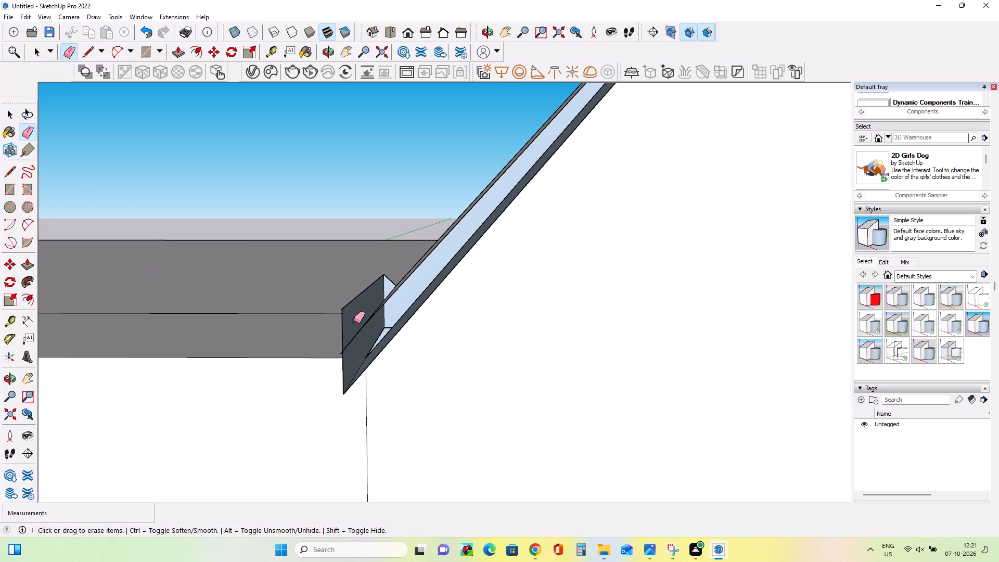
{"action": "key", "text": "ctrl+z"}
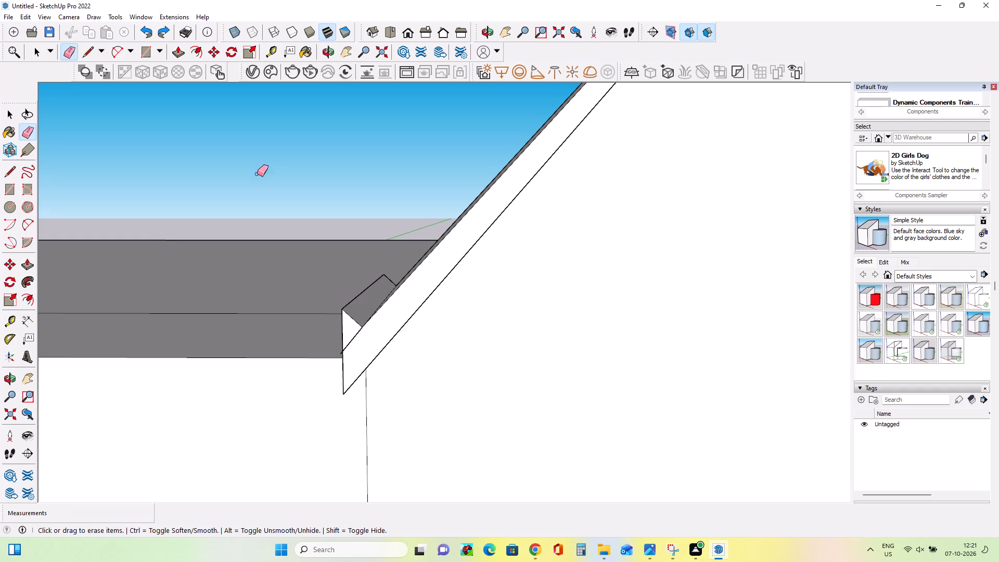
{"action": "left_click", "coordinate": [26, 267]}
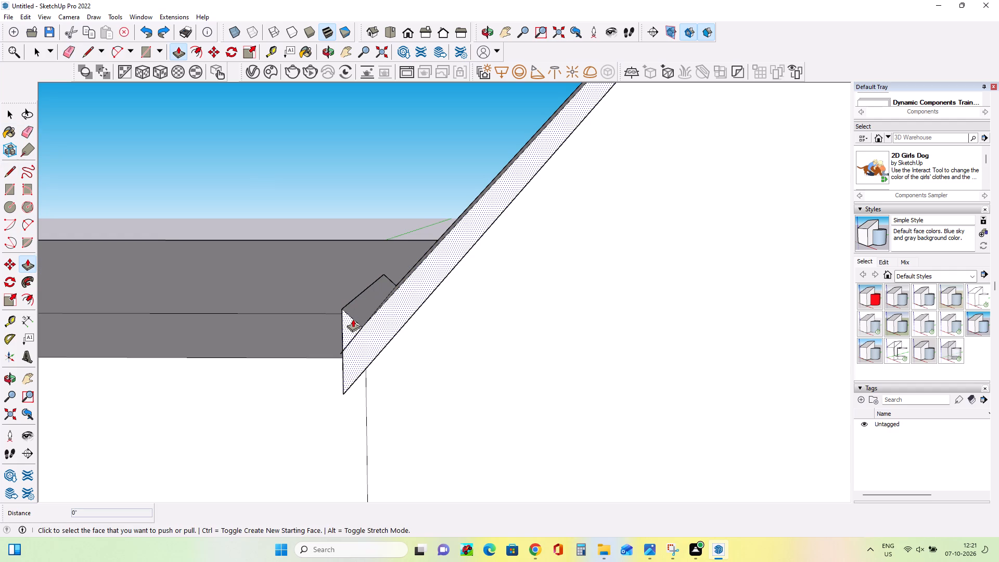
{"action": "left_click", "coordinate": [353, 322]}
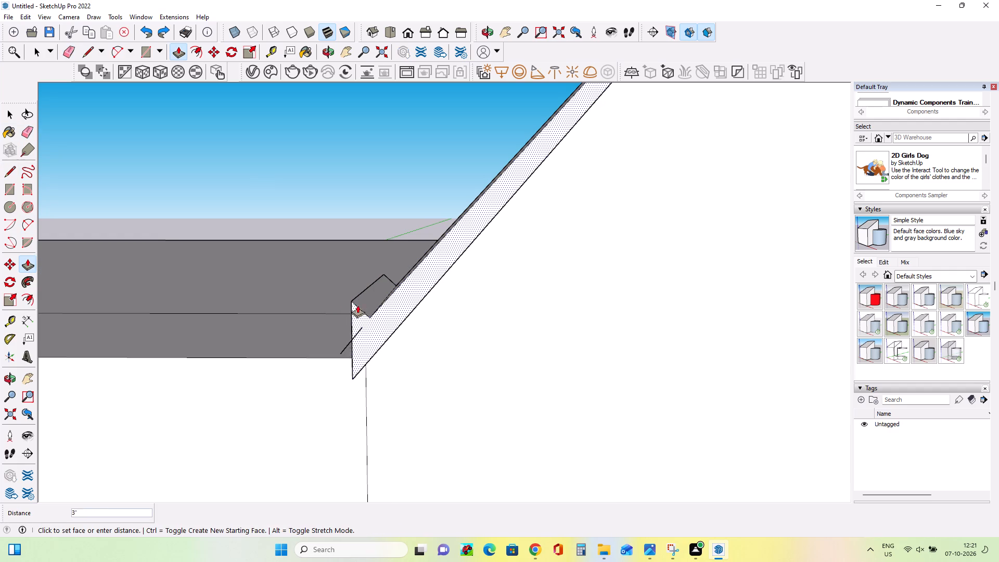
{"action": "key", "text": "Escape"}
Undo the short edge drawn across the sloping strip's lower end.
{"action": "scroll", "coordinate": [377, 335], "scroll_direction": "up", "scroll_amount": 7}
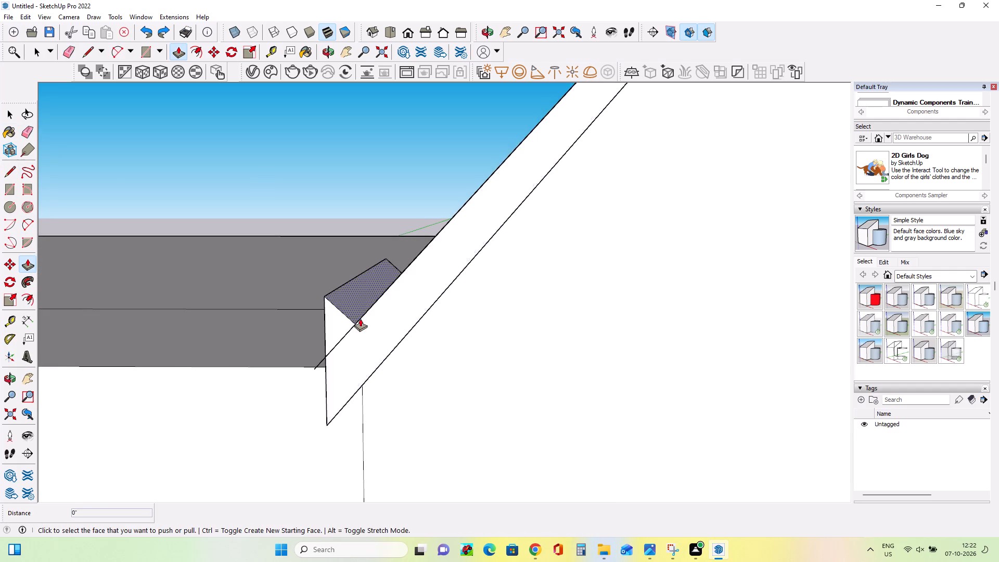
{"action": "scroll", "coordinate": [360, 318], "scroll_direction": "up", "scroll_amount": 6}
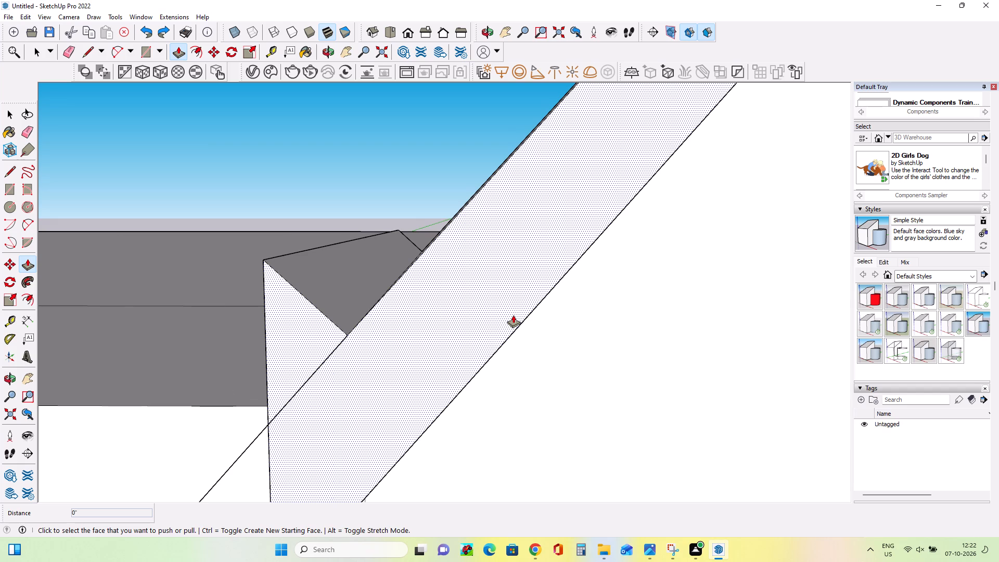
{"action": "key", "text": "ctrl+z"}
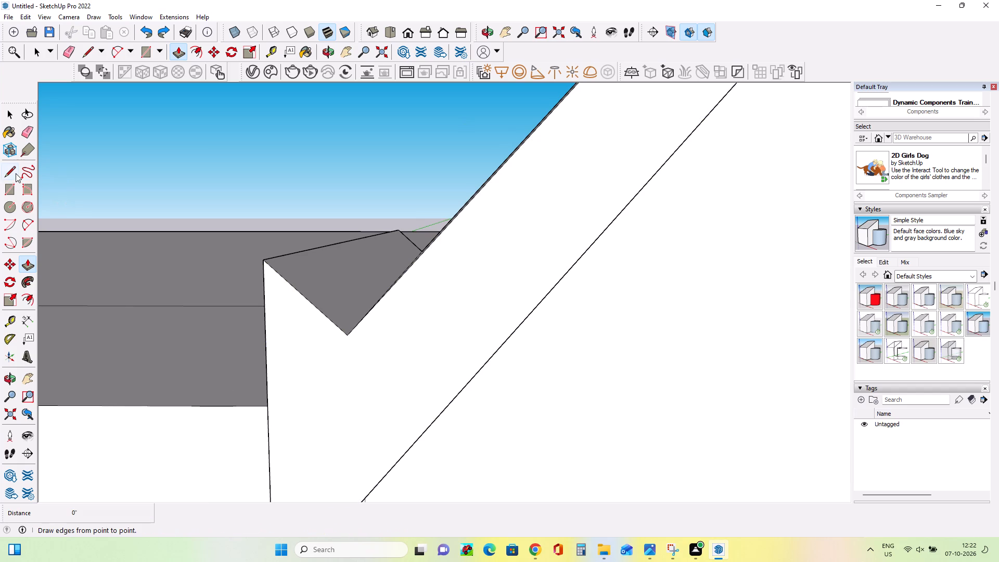
Draw an edge about 1 3/16" long from the notch corner to the sloping strip's vertical lower end, continuing its upper edge.
{"action": "left_click", "coordinate": [16, 173]}
{"action": "left_click", "coordinate": [9, 168]}
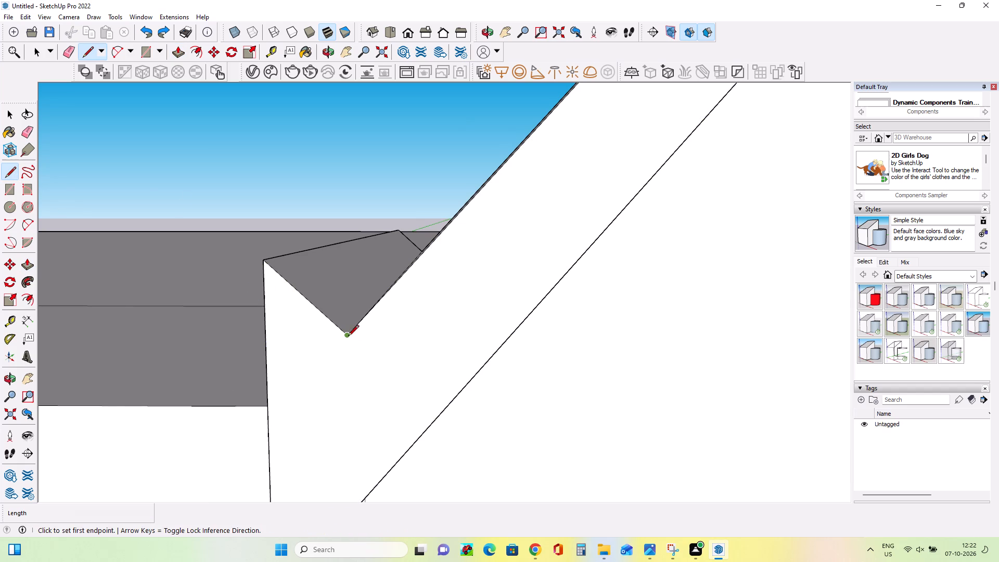
{"action": "left_click", "coordinate": [348, 337]}
{"action": "left_click", "coordinate": [270, 422]}
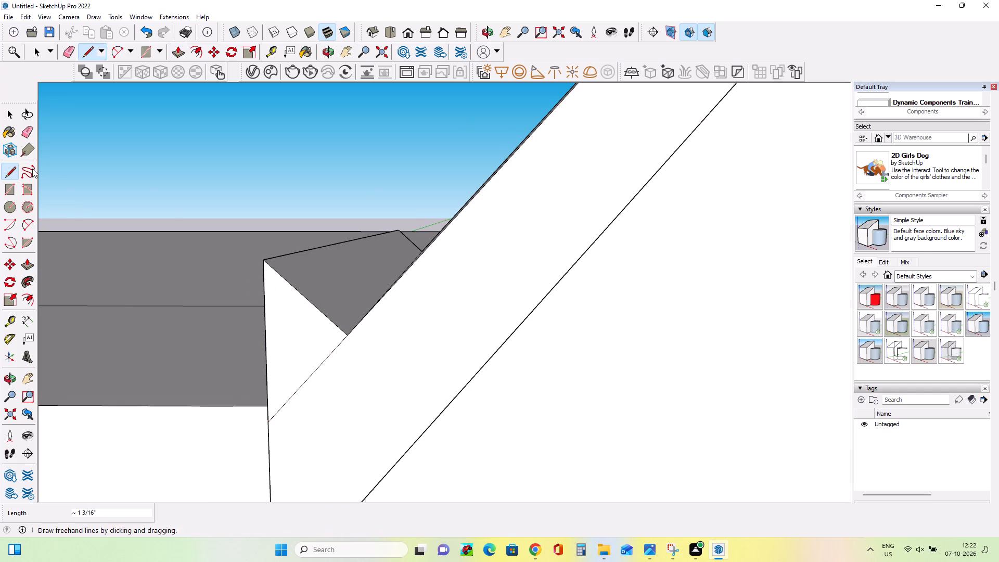
Push the small triangular face at the sloping strip's lower end back 1' 4 1/16", through the strip's full depth.
{"action": "left_click", "coordinate": [23, 267]}
{"action": "left_click", "coordinate": [302, 348]}
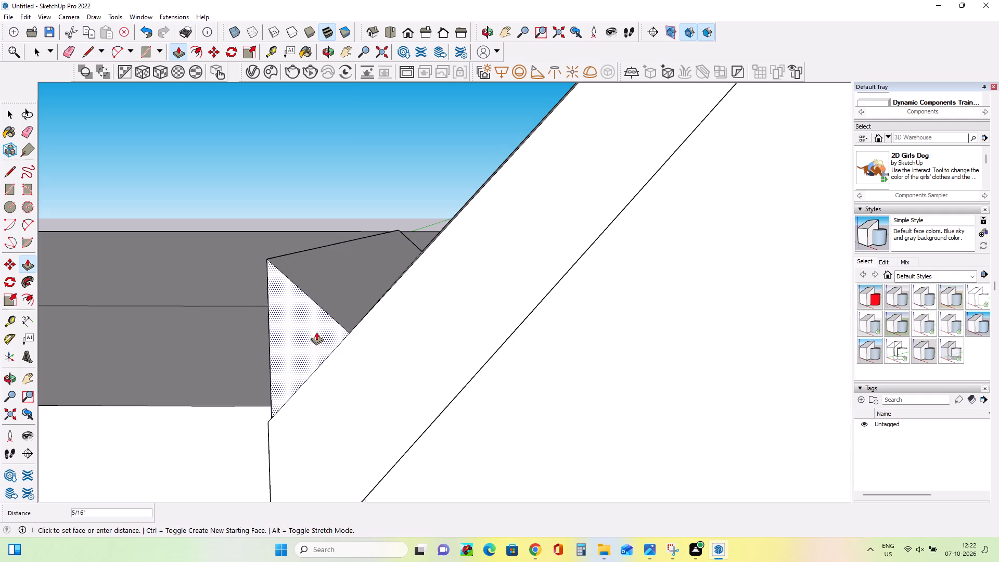
{"action": "left_click", "coordinate": [412, 234]}
Pull the sloping strip's upper face outward 3/4".
{"action": "middle_click_drag", "start_coordinate": [302, 333], "coordinate": [408, 365]}
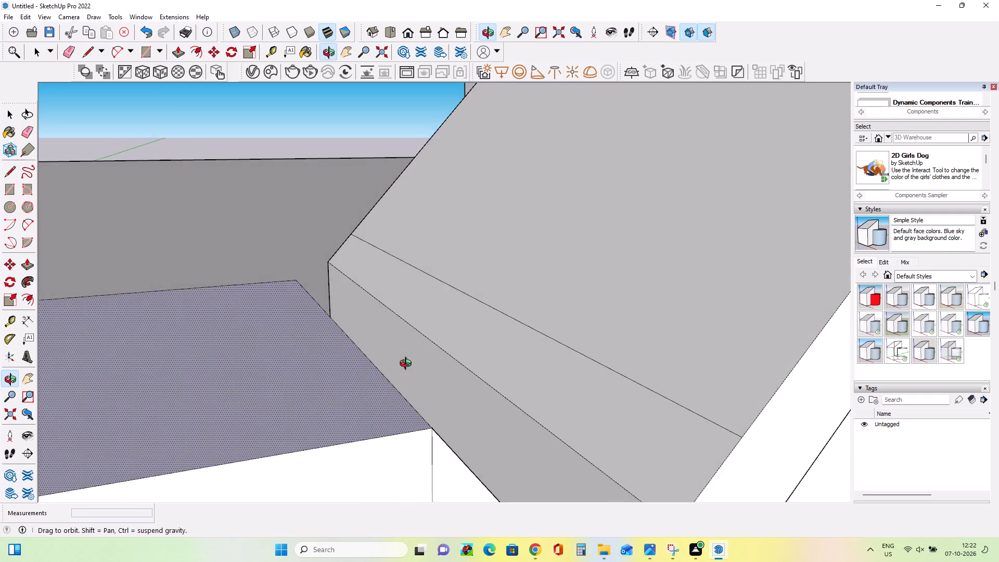
{"action": "middle_click_drag", "start_coordinate": [408, 365], "coordinate": [299, 308]}
{"action": "scroll", "coordinate": [290, 303], "scroll_direction": "down", "scroll_amount": 18}
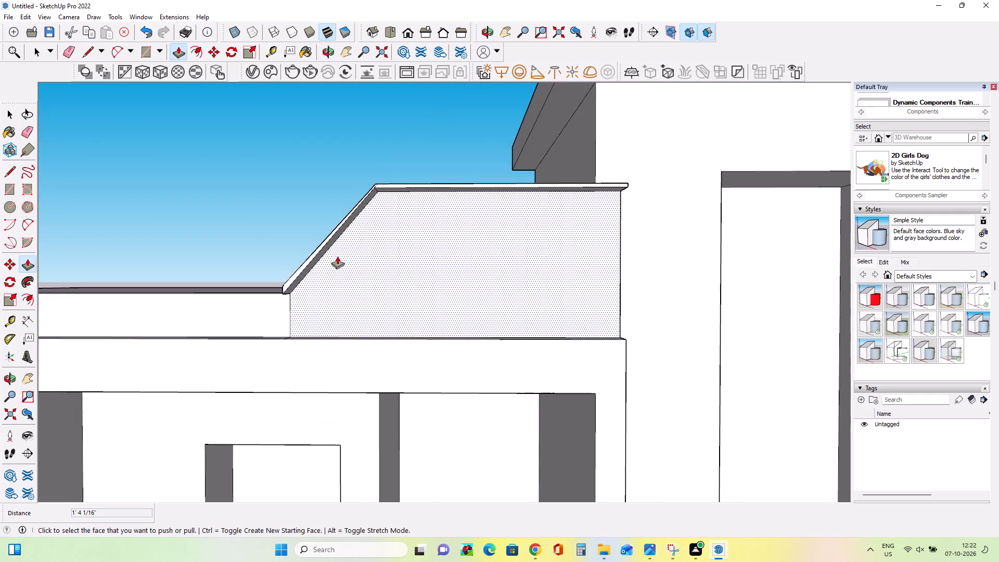
{"action": "scroll", "coordinate": [366, 222], "scroll_direction": "down", "scroll_amount": 4}
{"action": "middle_click_drag", "start_coordinate": [374, 249], "coordinate": [378, 275]}
{"action": "middle_click_drag", "start_coordinate": [294, 277], "coordinate": [309, 315]}
{"action": "scroll", "coordinate": [324, 289], "scroll_direction": "up", "scroll_amount": 7}
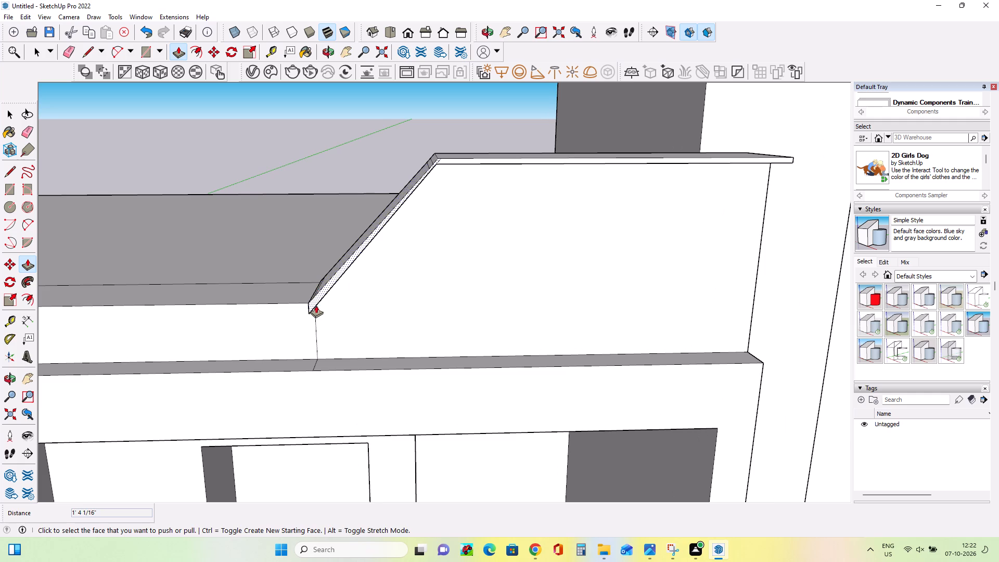
{"action": "middle_click_drag", "start_coordinate": [316, 305], "coordinate": [321, 321]}
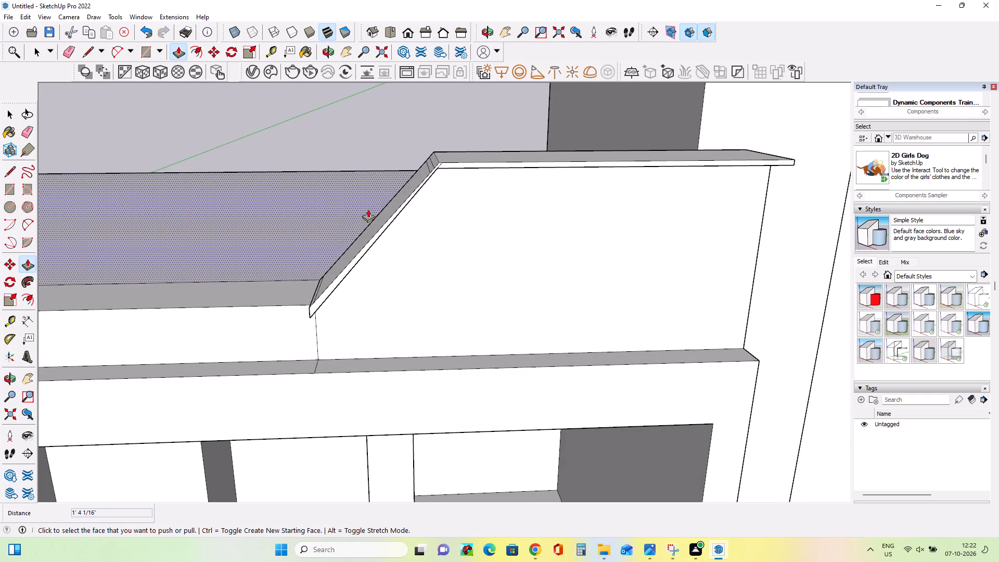
{"action": "left_click", "coordinate": [398, 196]}
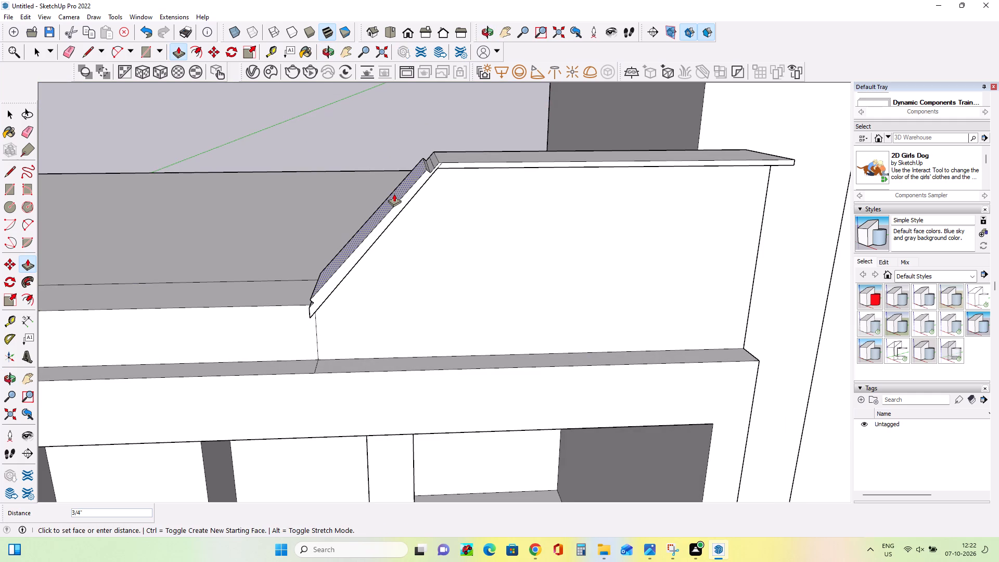
{"action": "left_click", "coordinate": [394, 194]}
Push/Pull the small notch face at the sloping strip's lower front end.
{"action": "scroll", "coordinate": [459, 197], "scroll_direction": "up", "scroll_amount": 1}
{"action": "middle_click_drag", "start_coordinate": [459, 197], "coordinate": [418, 185]}
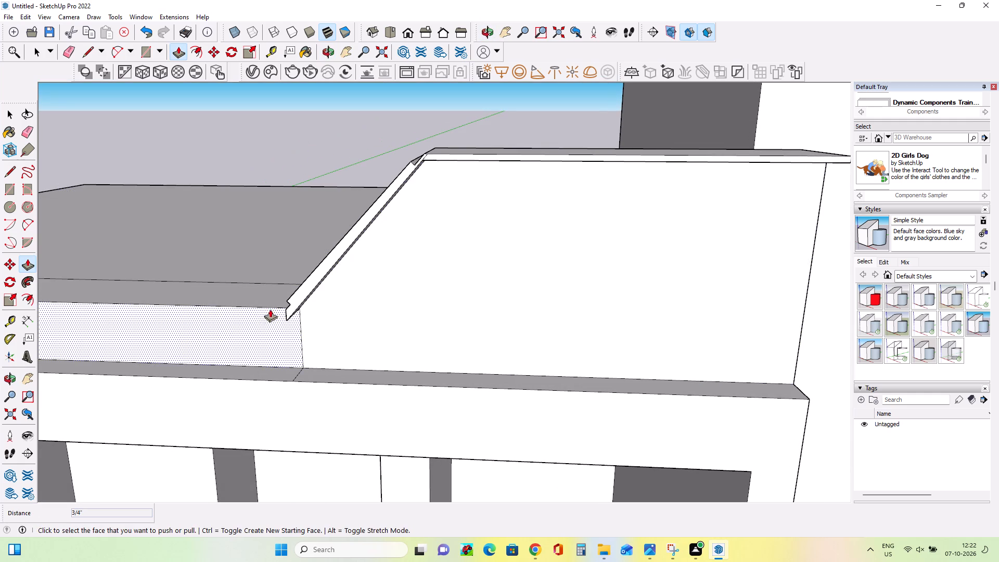
{"action": "middle_click_drag", "start_coordinate": [270, 308], "coordinate": [333, 333]}
{"action": "scroll", "coordinate": [302, 333], "scroll_direction": "up", "scroll_amount": 7}
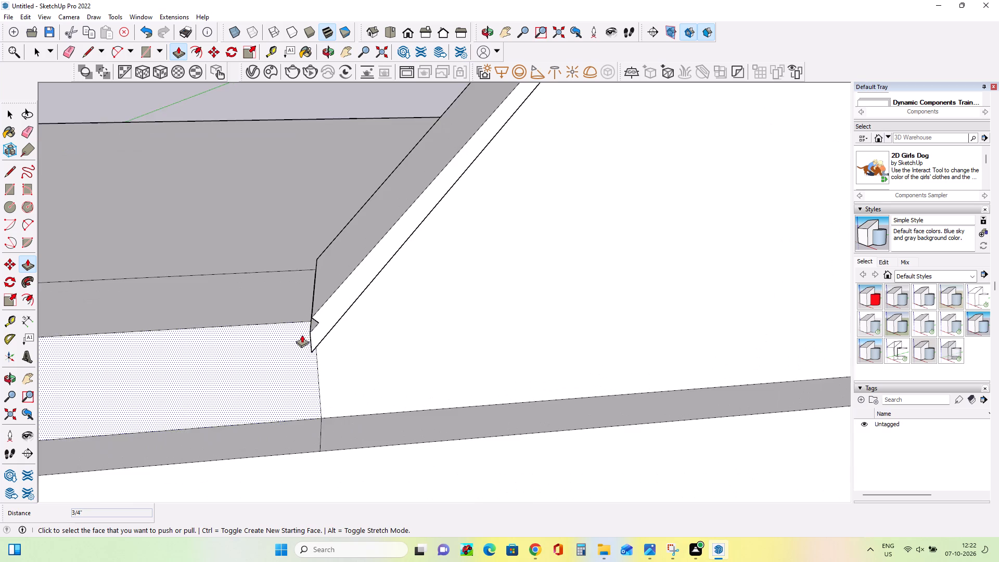
{"action": "scroll", "coordinate": [302, 335], "scroll_direction": "up", "scroll_amount": 2}
{"action": "left_click", "coordinate": [321, 317]}
{"action": "left_click", "coordinate": [327, 300]}
Pull the narrow face beside the horizontal cap, at the sloping strip's upper end, outward 1 1/16".
{"action": "scroll", "coordinate": [336, 313], "scroll_direction": "down", "scroll_amount": 11}
{"action": "scroll", "coordinate": [437, 200], "scroll_direction": "down", "scroll_amount": 3}
{"action": "middle_click_drag", "start_coordinate": [487, 223], "coordinate": [406, 210]}
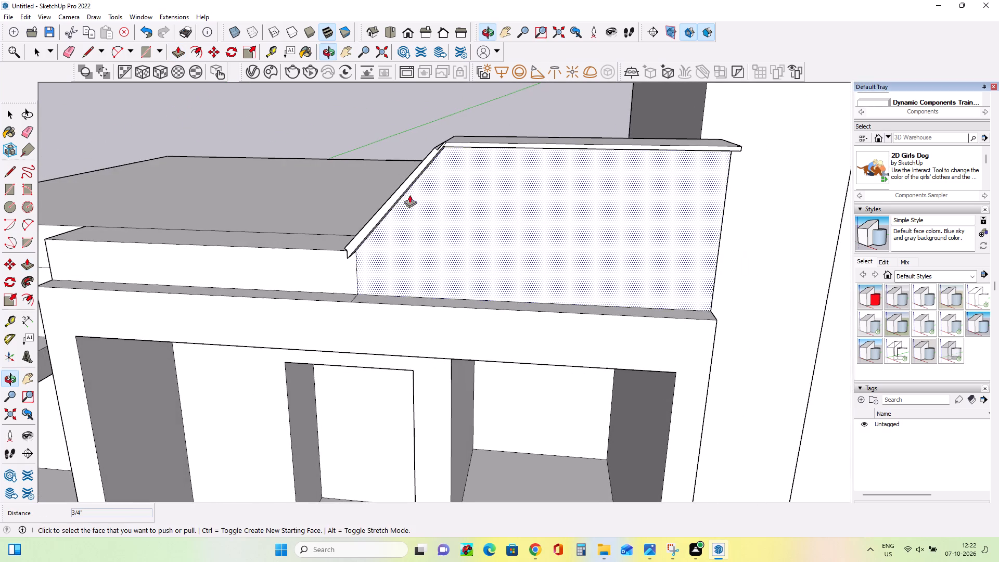
{"action": "scroll", "coordinate": [451, 122], "scroll_direction": "up", "scroll_amount": 4}
{"action": "middle_click_drag", "start_coordinate": [416, 261], "coordinate": [539, 305]}
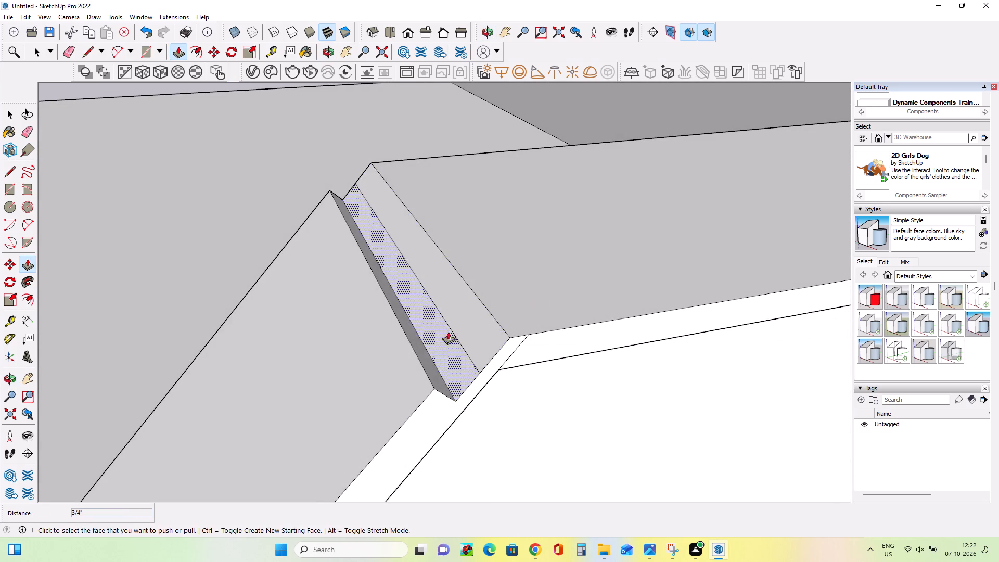
{"action": "left_click", "coordinate": [485, 316]}
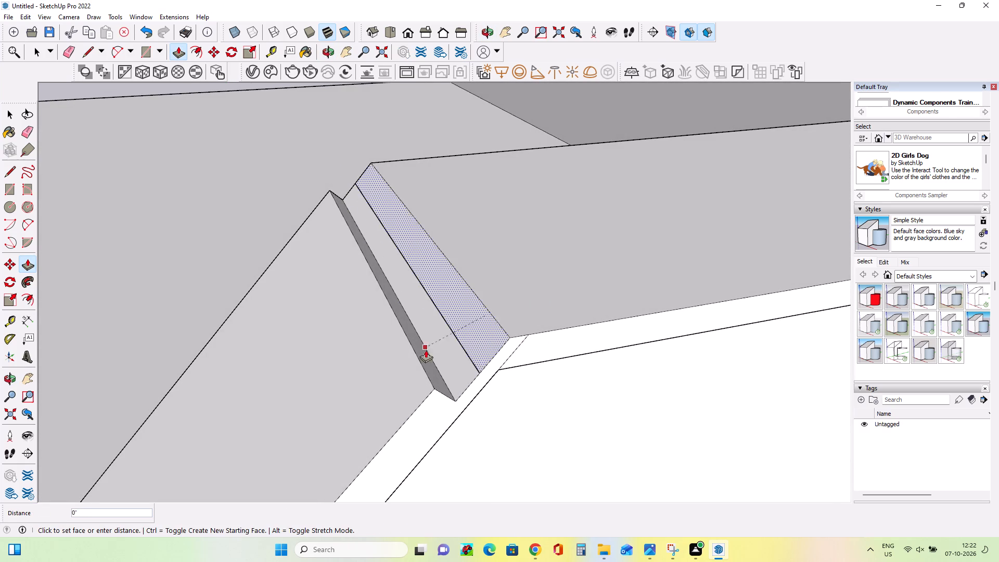
{"action": "left_click", "coordinate": [415, 373]}
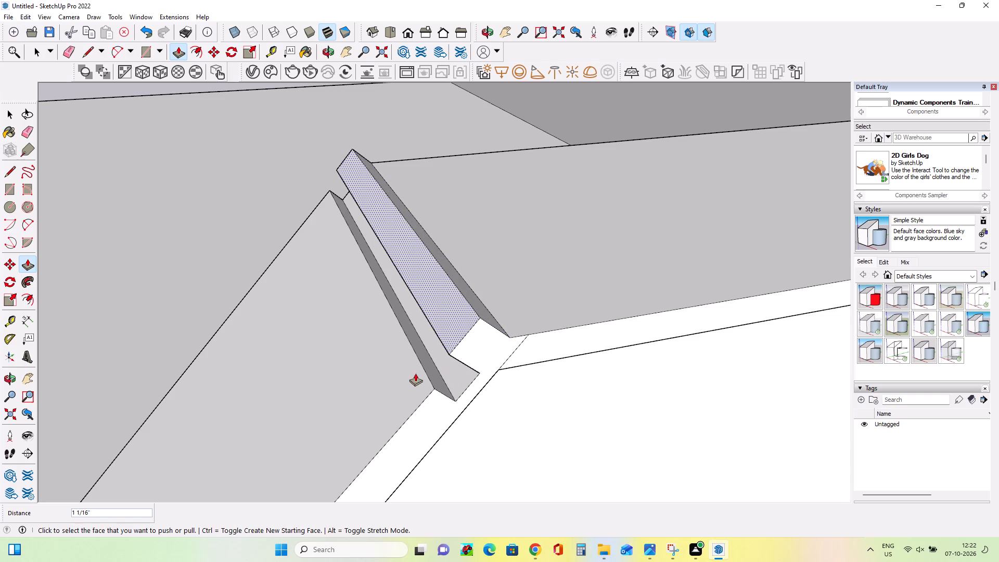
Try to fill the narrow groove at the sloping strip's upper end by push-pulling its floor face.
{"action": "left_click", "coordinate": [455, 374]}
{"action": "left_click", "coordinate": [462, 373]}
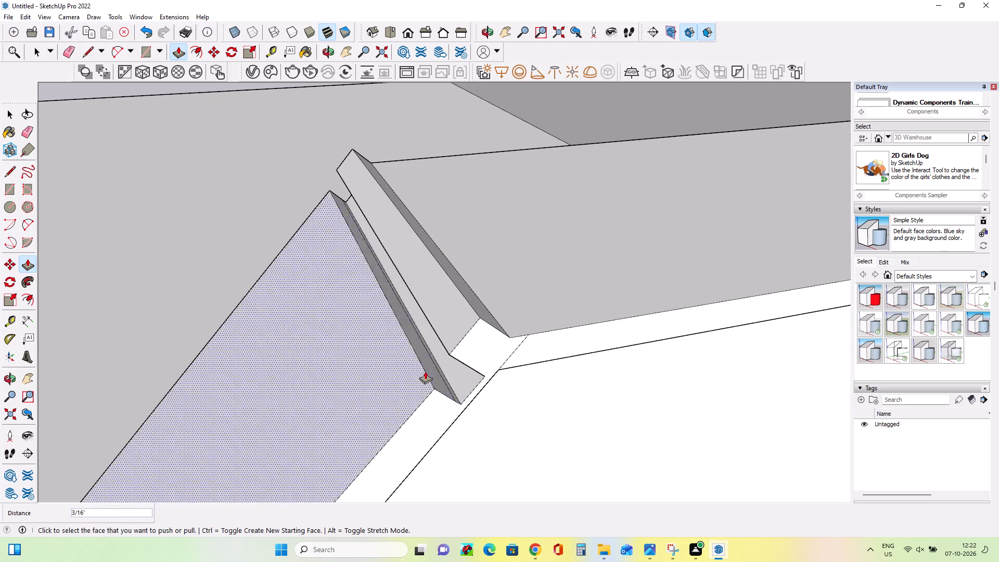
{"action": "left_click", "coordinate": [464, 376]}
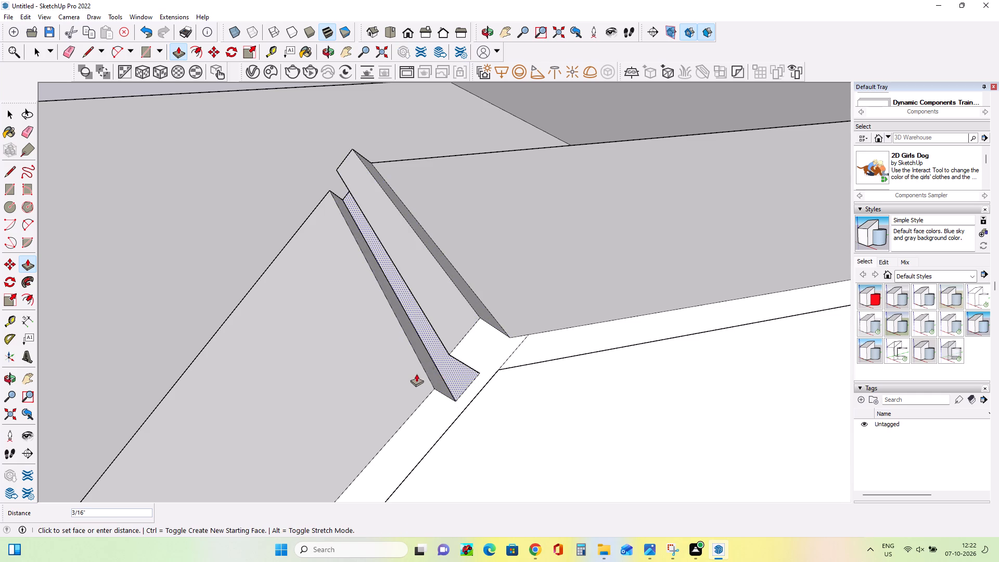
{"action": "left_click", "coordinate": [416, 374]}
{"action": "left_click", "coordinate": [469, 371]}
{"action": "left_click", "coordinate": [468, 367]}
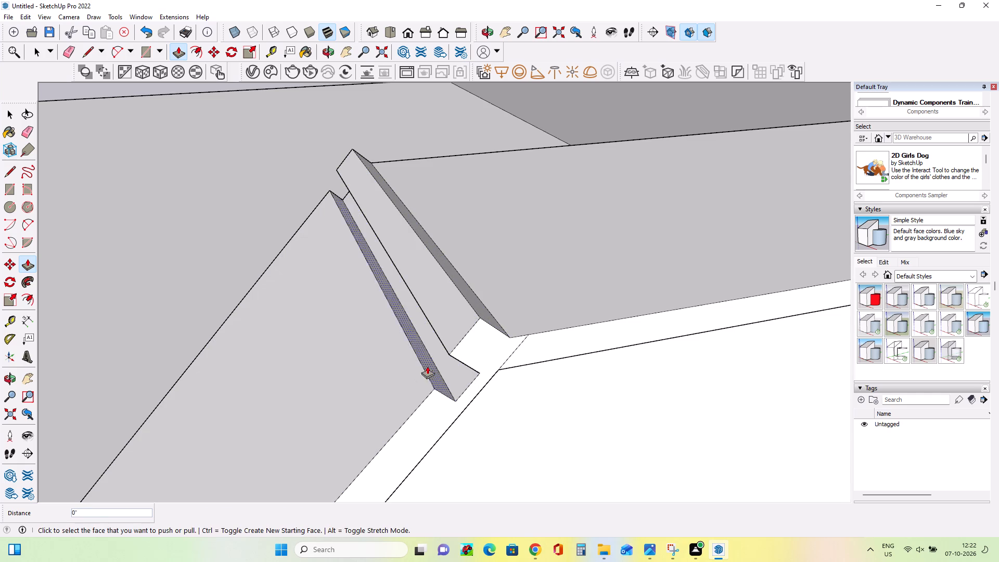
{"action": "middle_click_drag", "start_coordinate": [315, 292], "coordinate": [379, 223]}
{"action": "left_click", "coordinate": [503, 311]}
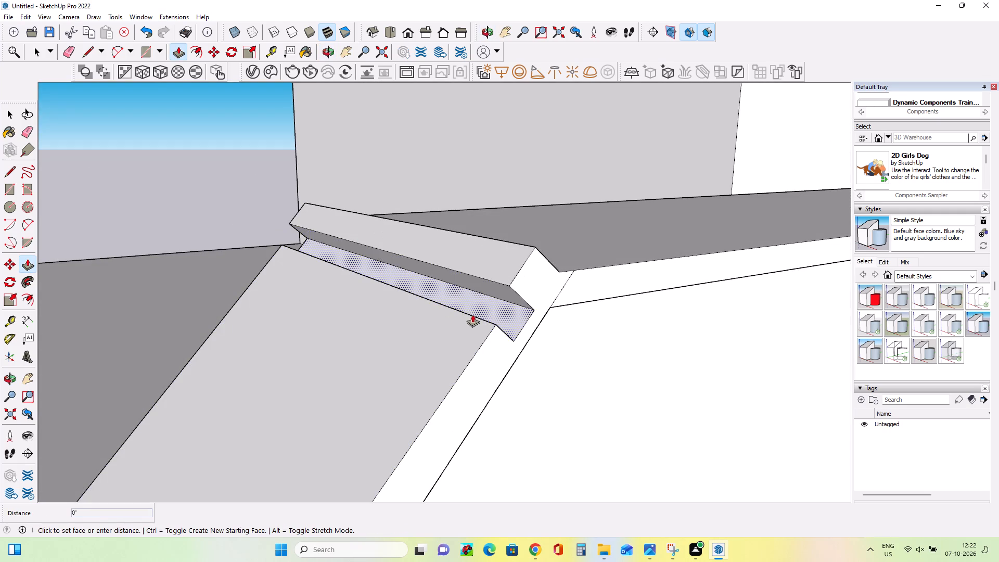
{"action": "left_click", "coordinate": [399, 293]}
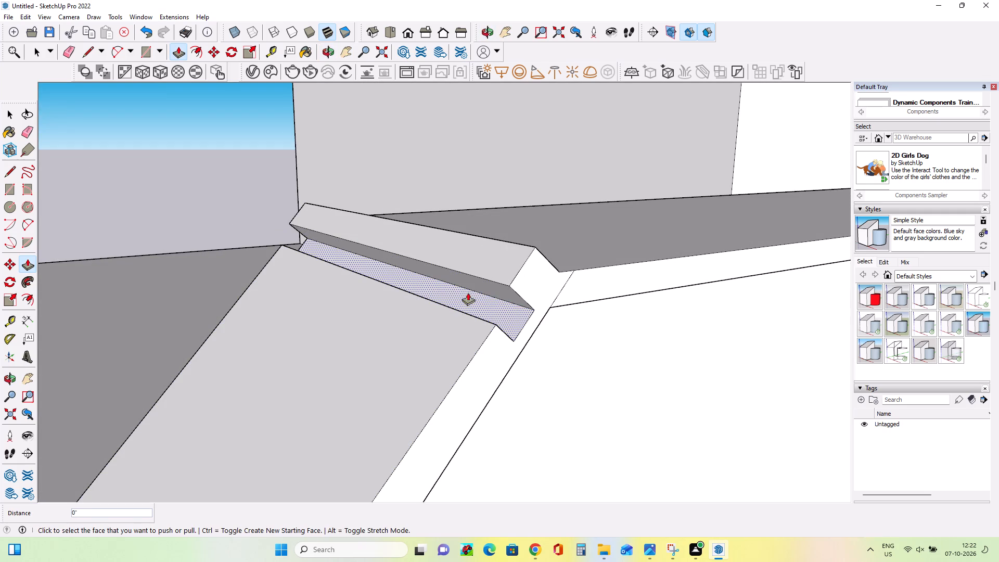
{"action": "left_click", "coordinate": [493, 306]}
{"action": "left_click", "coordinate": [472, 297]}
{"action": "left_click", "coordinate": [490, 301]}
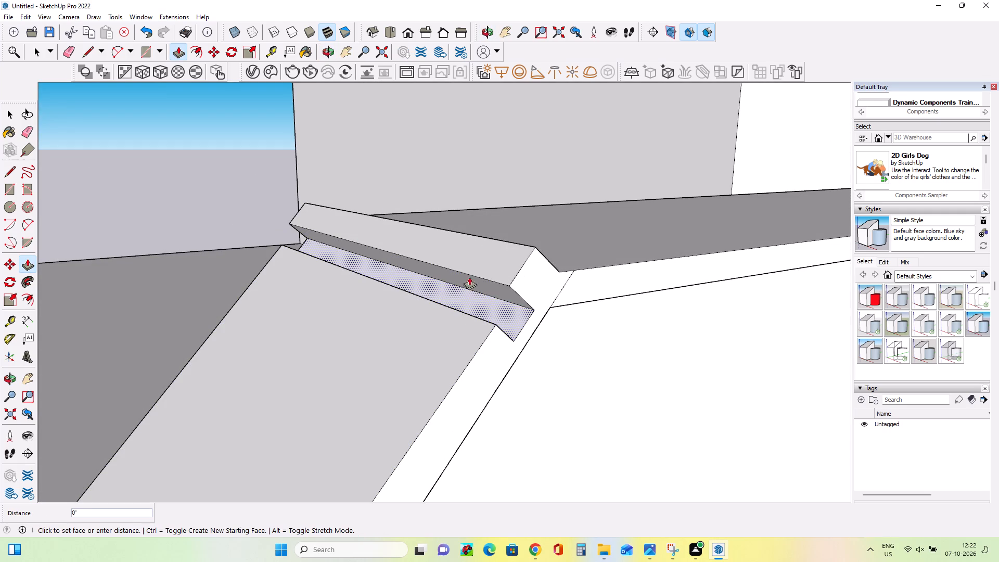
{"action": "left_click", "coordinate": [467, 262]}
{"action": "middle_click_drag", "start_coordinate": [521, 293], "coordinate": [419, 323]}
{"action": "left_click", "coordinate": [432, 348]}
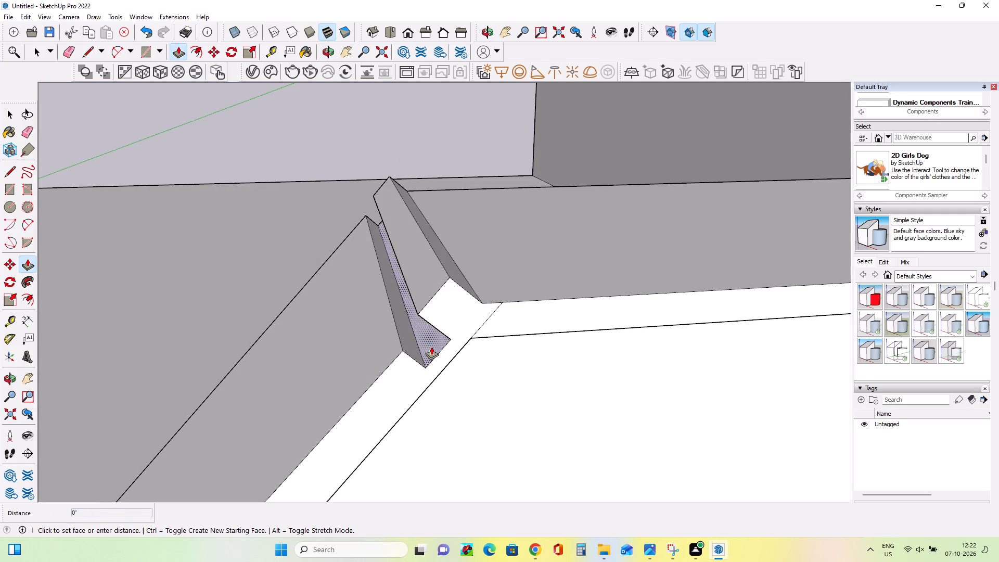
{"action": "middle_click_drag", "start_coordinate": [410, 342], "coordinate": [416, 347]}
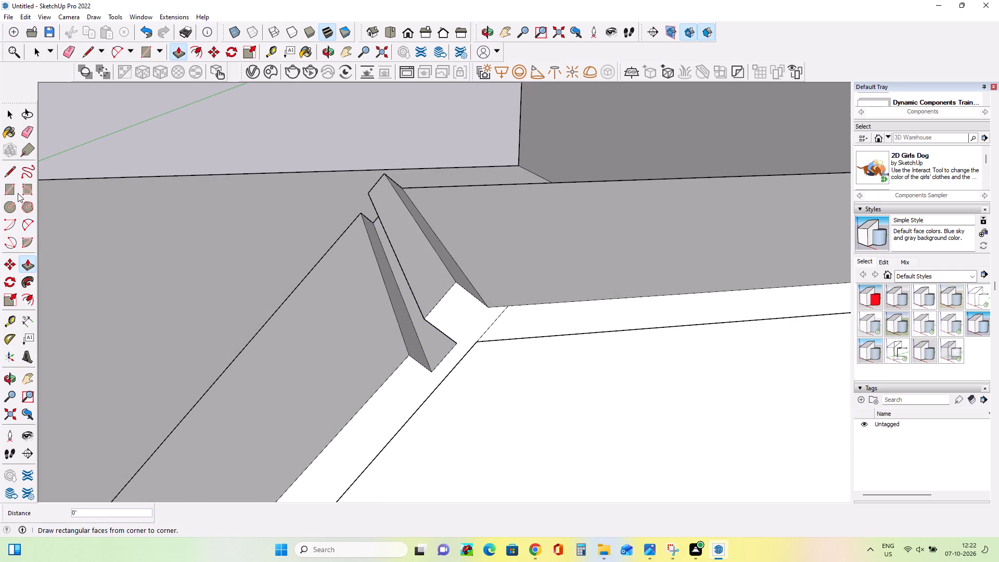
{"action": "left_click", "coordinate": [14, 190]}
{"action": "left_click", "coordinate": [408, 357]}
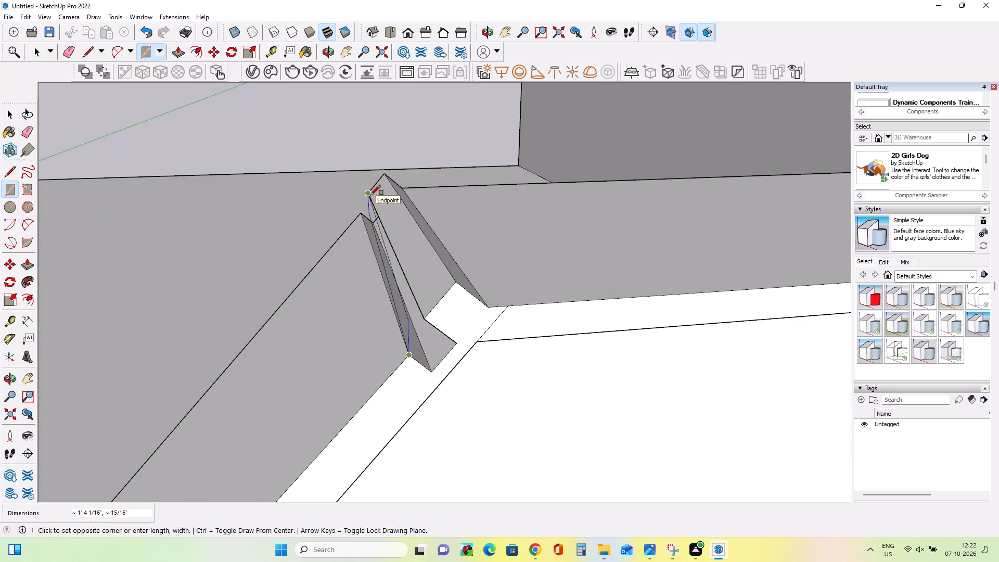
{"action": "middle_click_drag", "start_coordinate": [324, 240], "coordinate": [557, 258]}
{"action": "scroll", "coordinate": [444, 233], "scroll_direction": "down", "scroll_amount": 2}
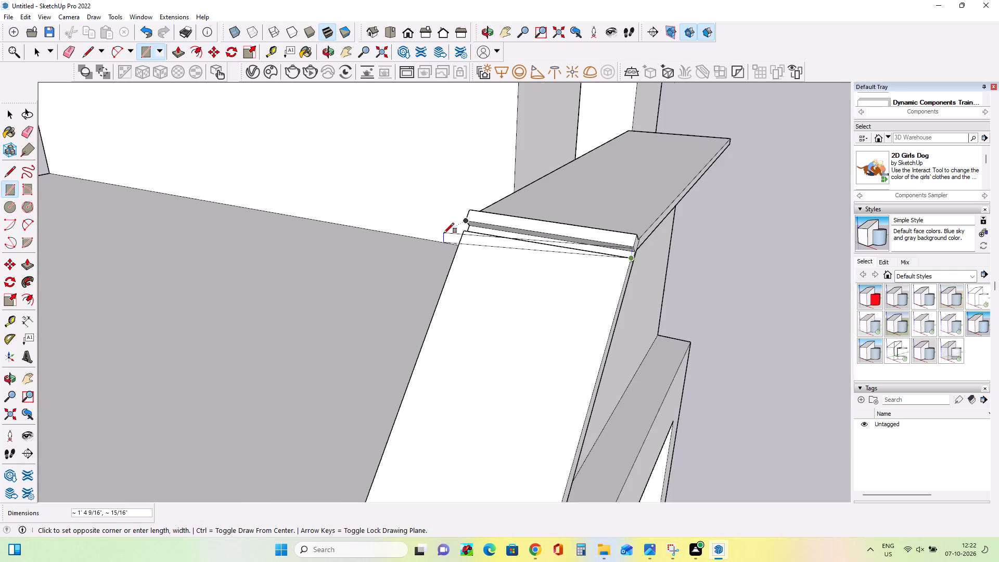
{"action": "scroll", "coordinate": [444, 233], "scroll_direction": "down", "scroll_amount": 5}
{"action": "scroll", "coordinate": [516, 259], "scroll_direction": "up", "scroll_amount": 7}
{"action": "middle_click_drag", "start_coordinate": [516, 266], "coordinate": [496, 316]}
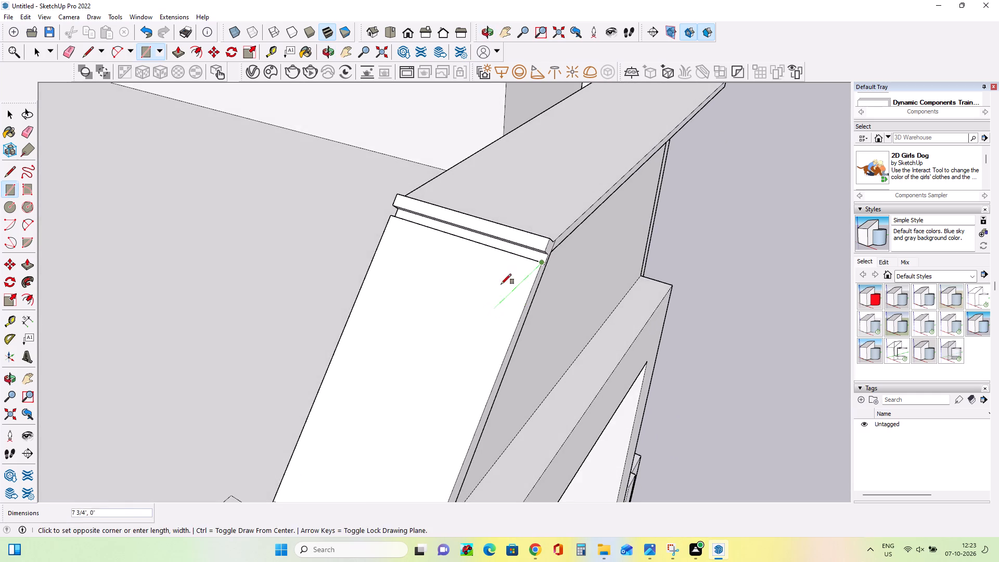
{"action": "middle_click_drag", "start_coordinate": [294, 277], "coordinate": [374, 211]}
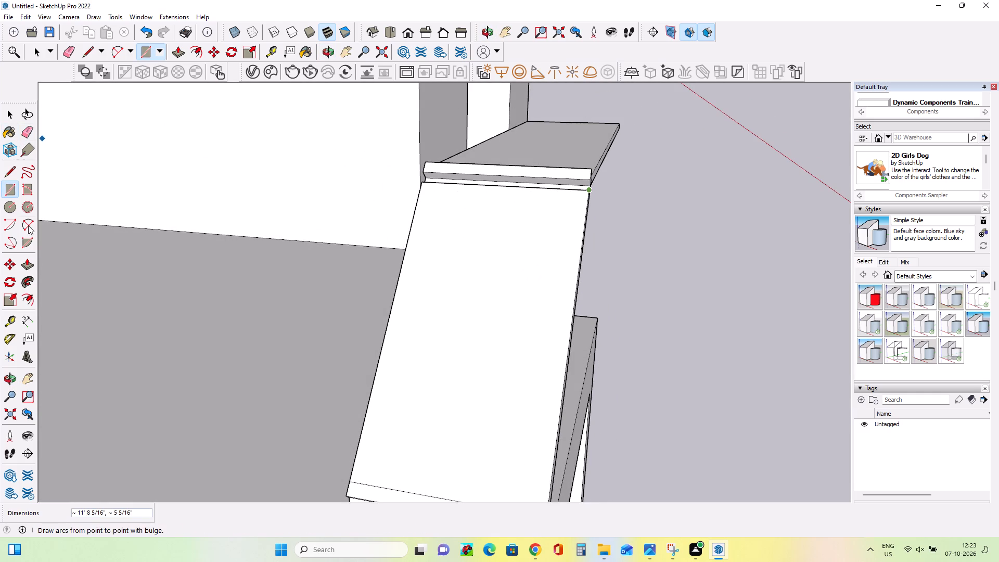
Push/Pull the side face of the groove about 15/16" to close the gap against the sloping strip's upper end.
{"action": "left_click", "coordinate": [21, 269]}
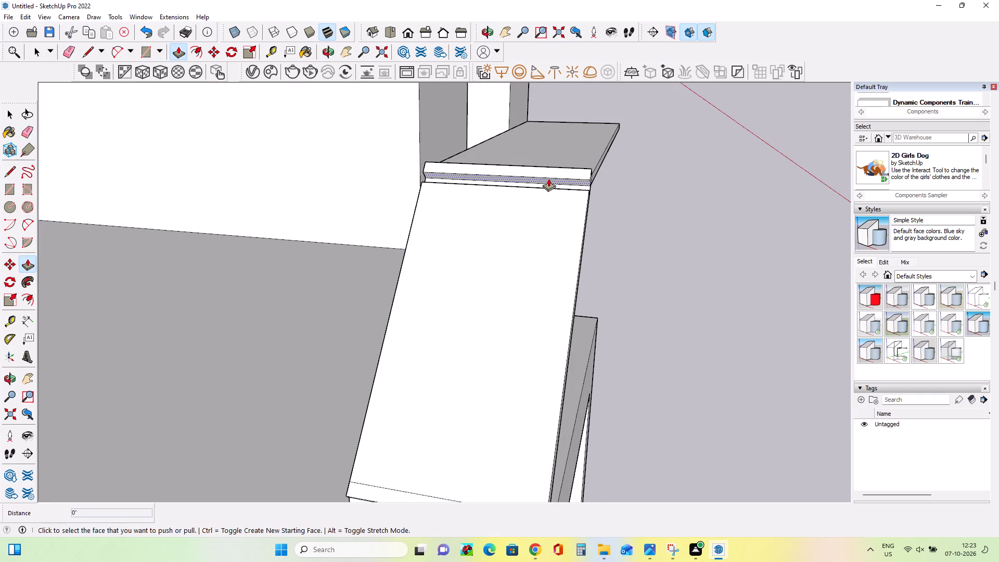
{"action": "left_click", "coordinate": [548, 178]}
{"action": "left_click", "coordinate": [543, 200]}
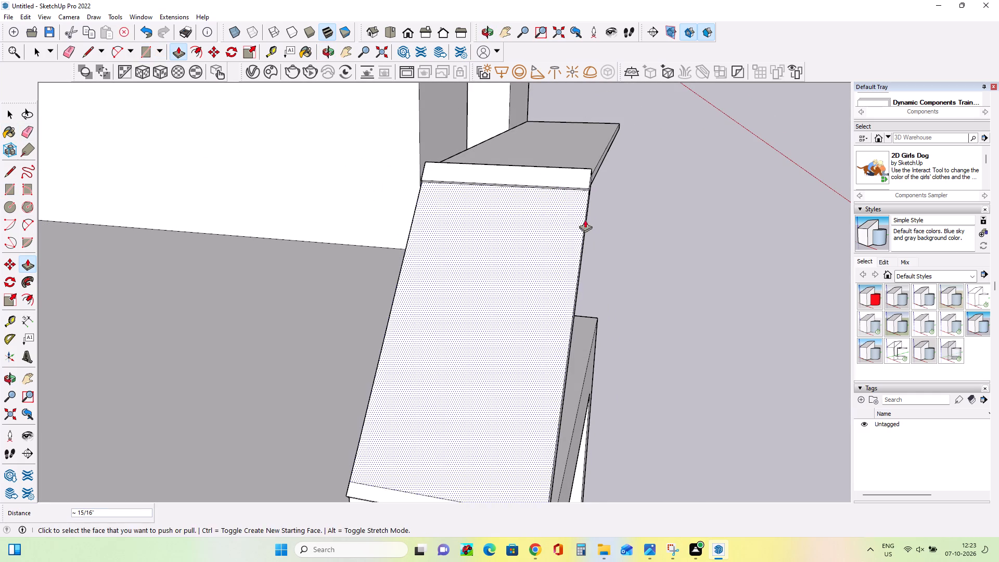
Push the raised top face at the slope's upper end down about 5/16", level with the sloping strip.
{"action": "middle_click_drag", "start_coordinate": [588, 218], "coordinate": [357, 240]}
{"action": "scroll", "coordinate": [497, 215], "scroll_direction": "up", "scroll_amount": 9}
{"action": "middle_click_drag", "start_coordinate": [476, 232], "coordinate": [486, 247]}
{"action": "scroll", "coordinate": [476, 232], "scroll_direction": "down", "scroll_amount": 1}
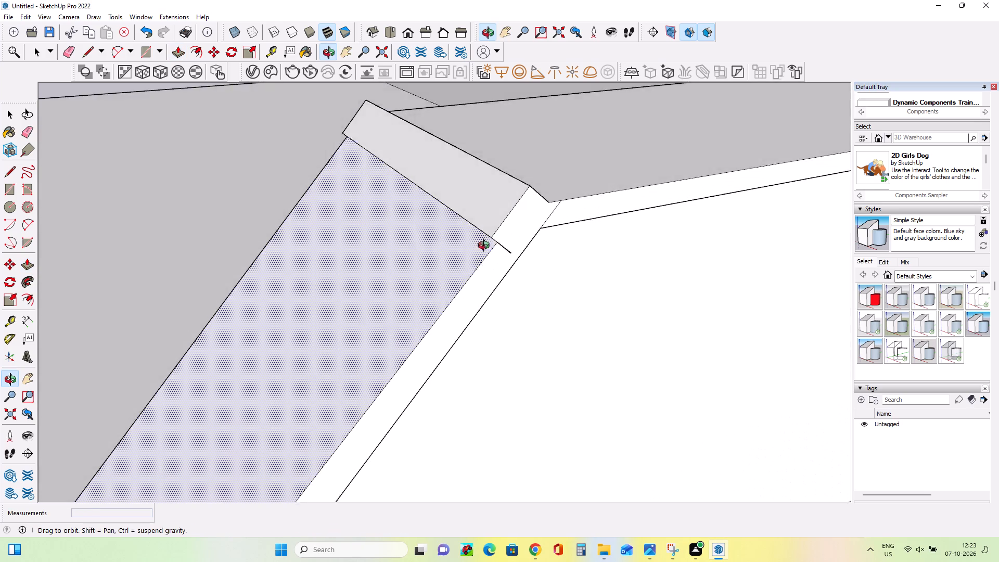
{"action": "middle_click_drag", "start_coordinate": [486, 247], "coordinate": [531, 195]}
{"action": "left_click", "coordinate": [504, 177]}
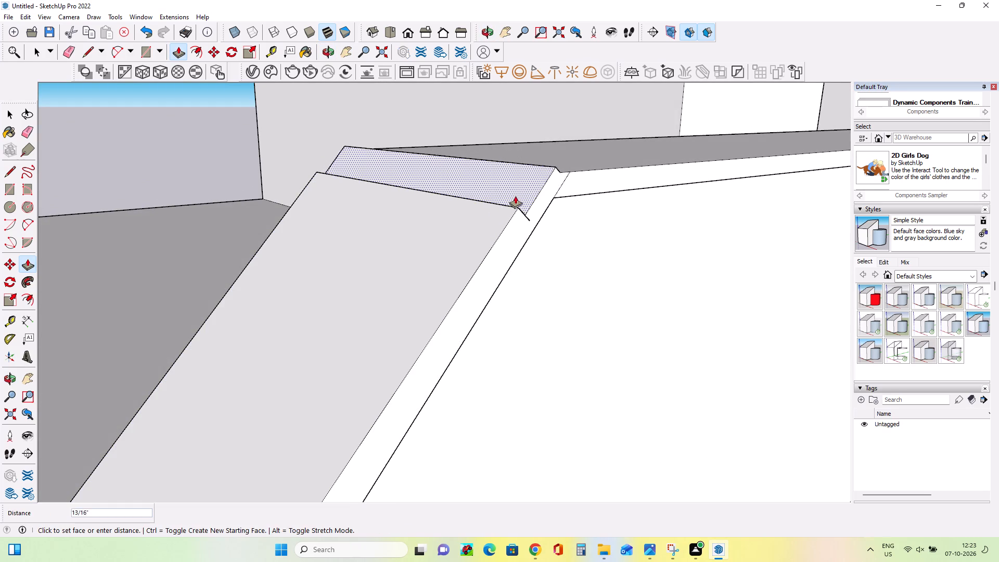
{"action": "left_click", "coordinate": [508, 221]}
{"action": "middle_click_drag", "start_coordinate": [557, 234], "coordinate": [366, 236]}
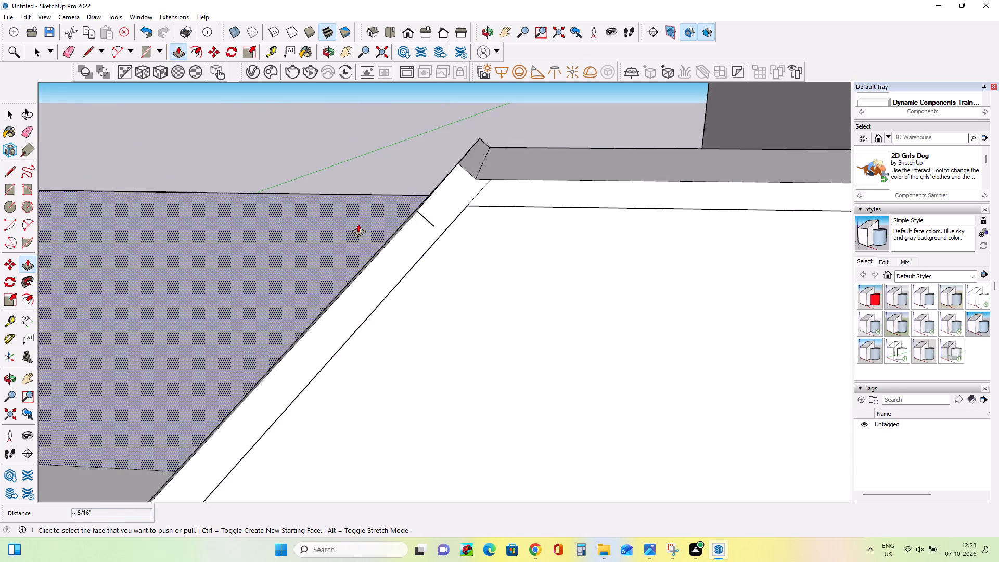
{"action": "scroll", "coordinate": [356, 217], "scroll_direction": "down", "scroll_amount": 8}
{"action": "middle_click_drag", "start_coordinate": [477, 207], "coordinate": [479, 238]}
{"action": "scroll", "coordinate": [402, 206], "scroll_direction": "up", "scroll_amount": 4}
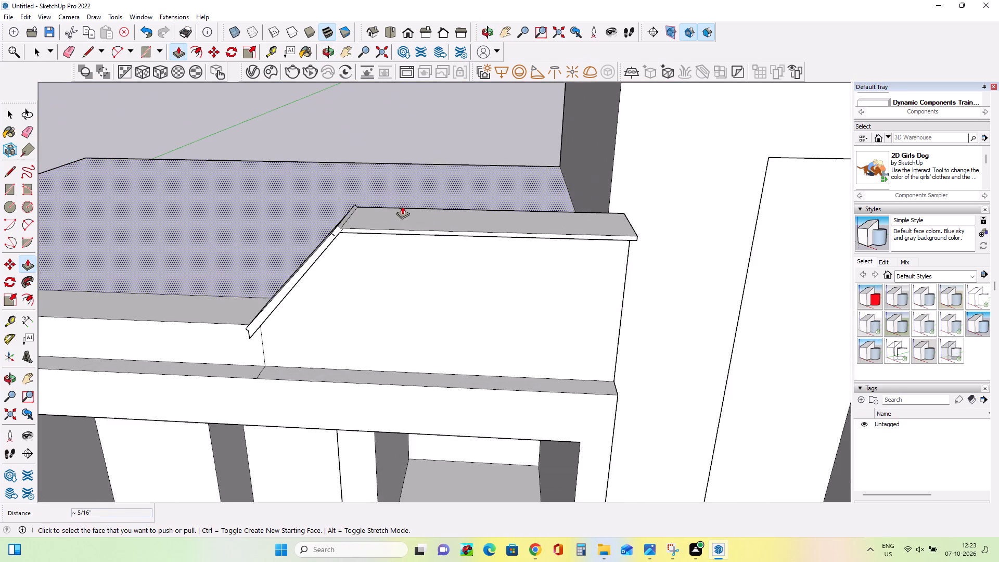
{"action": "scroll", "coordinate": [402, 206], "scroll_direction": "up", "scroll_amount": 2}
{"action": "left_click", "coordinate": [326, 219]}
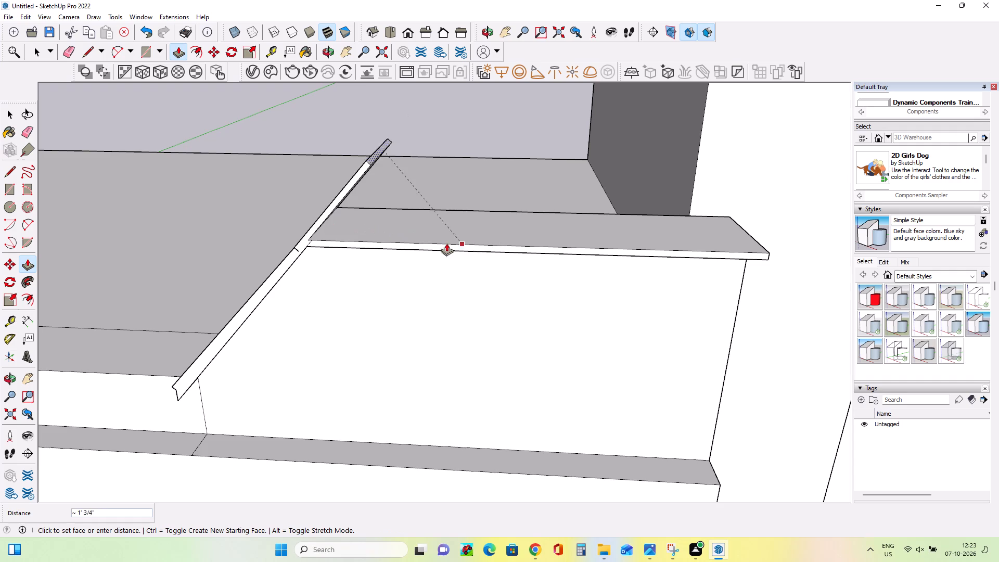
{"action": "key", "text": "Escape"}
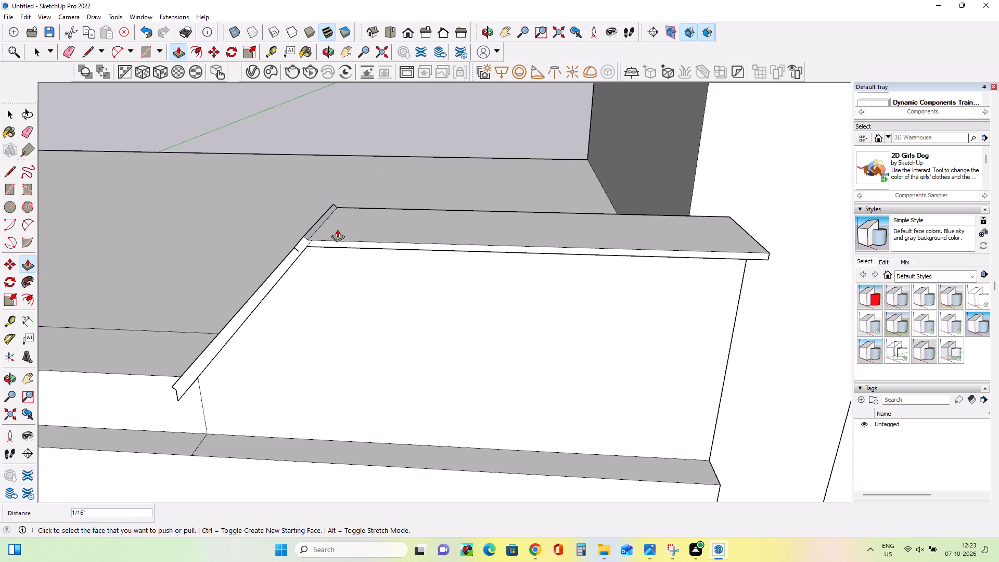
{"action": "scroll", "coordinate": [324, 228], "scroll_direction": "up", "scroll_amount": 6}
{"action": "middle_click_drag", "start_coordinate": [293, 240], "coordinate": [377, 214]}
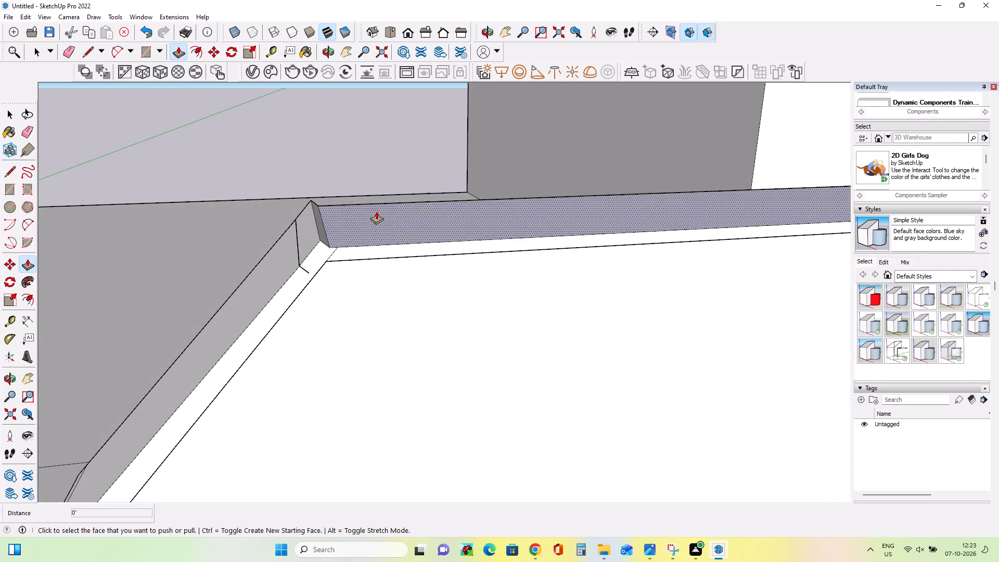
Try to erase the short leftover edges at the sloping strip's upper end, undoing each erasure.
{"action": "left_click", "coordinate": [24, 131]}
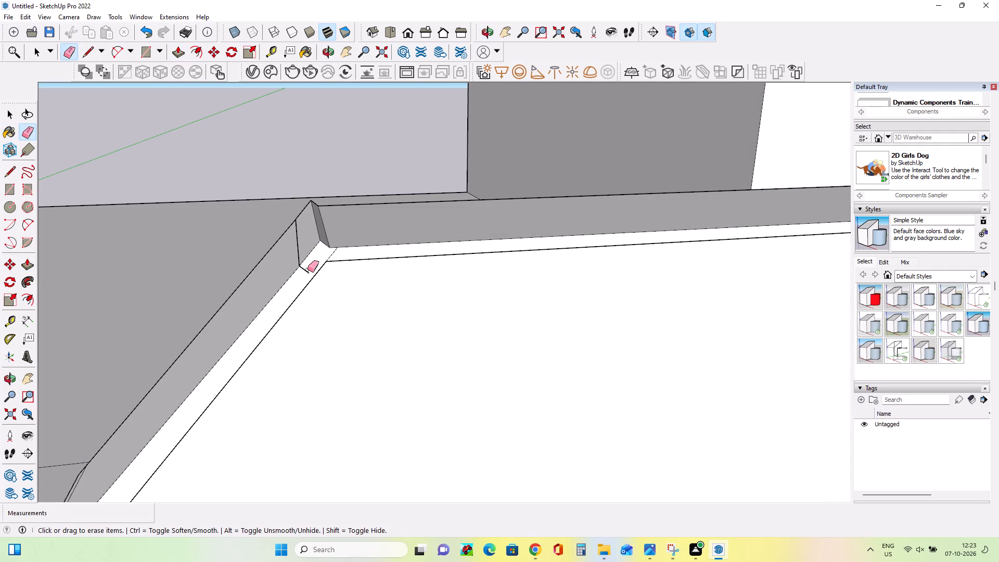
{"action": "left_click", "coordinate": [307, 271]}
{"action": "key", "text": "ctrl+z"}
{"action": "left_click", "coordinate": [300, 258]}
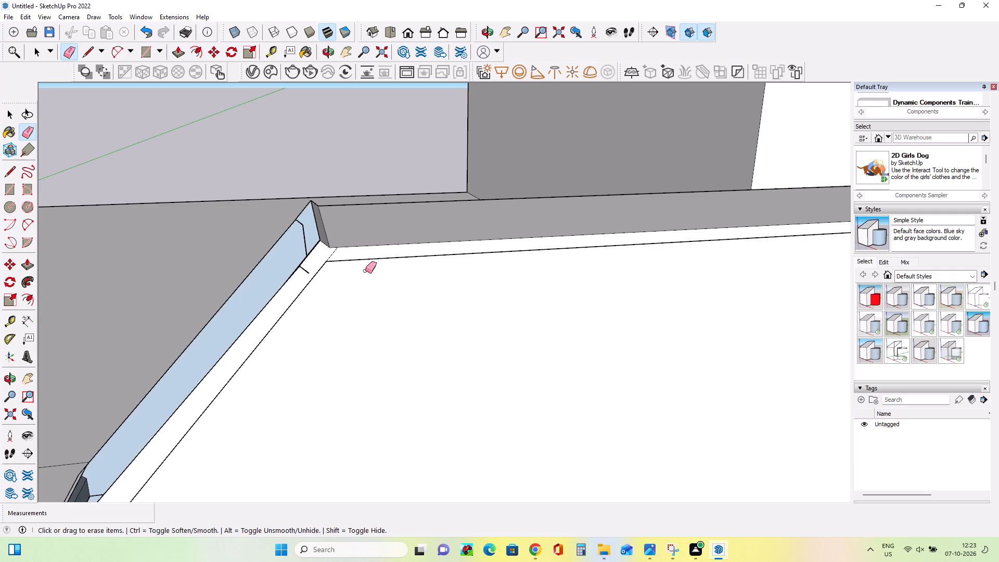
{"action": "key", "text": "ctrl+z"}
Compare the upper-floor parapet and window wall of the model with the reference elevation image.
{"action": "middle_click_drag", "start_coordinate": [369, 272], "coordinate": [319, 202]}
{"action": "scroll", "coordinate": [319, 202], "scroll_direction": "down", "scroll_amount": 2}
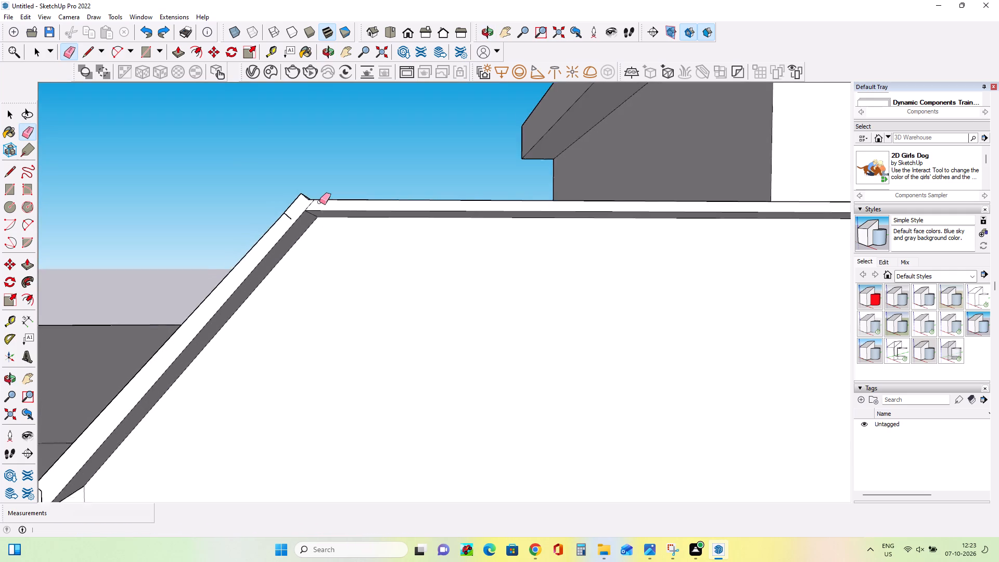
{"action": "scroll", "coordinate": [319, 202], "scroll_direction": "down", "scroll_amount": 19}
{"action": "scroll", "coordinate": [395, 242], "scroll_direction": "down", "scroll_amount": 5}
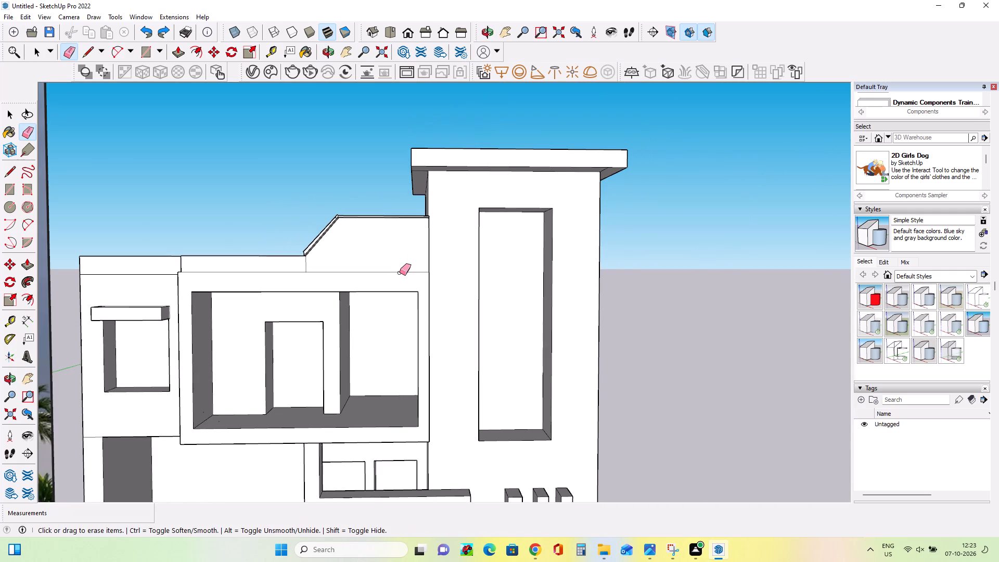
{"action": "scroll", "coordinate": [400, 273], "scroll_direction": "down", "scroll_amount": 4}
{"action": "middle_click_drag", "start_coordinate": [400, 276], "coordinate": [396, 293]}
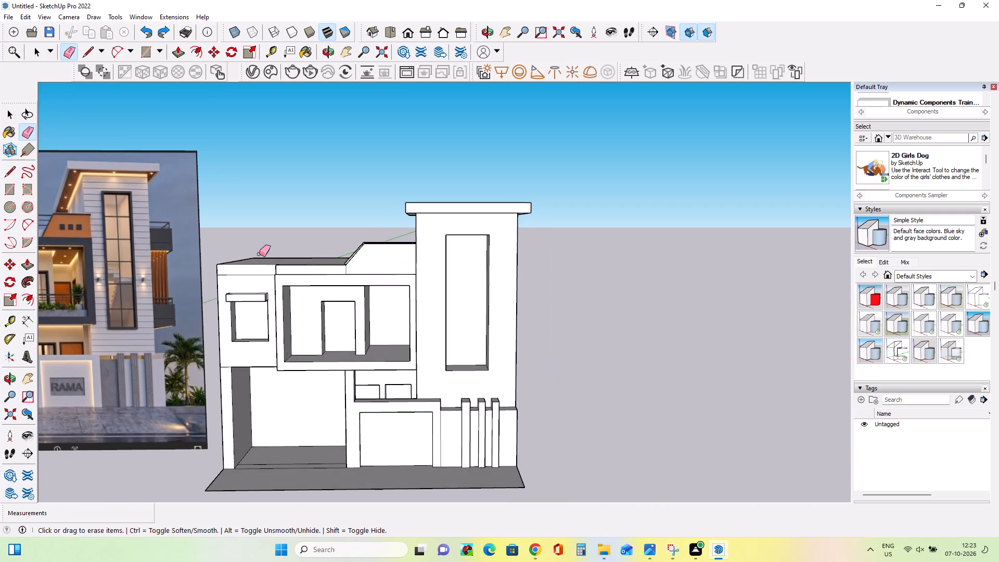
{"action": "scroll", "coordinate": [259, 253], "scroll_direction": "down", "scroll_amount": 5}
{"action": "middle_click_drag", "start_coordinate": [257, 280], "coordinate": [362, 309]}
{"action": "scroll", "coordinate": [264, 302], "scroll_direction": "up", "scroll_amount": 3}
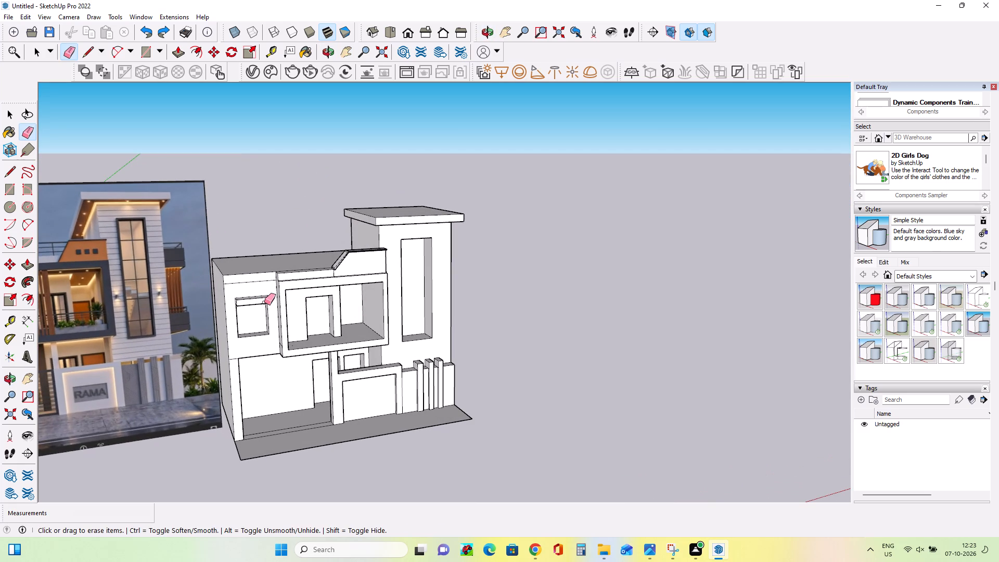
{"action": "left_click", "coordinate": [24, 379]}
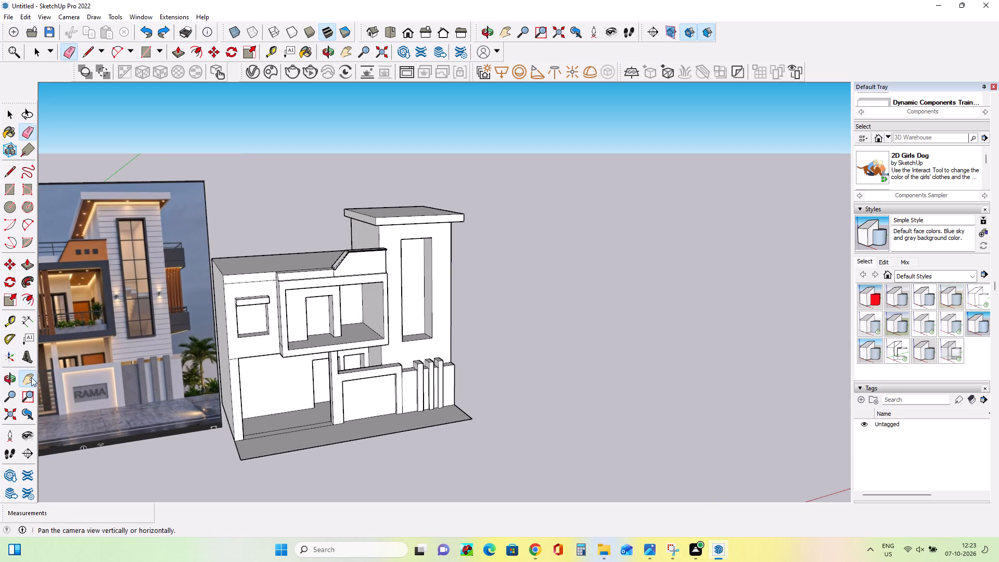
{"action": "left_click_drag", "start_coordinate": [129, 315], "coordinate": [347, 329]}
{"action": "scroll", "coordinate": [221, 298], "scroll_direction": "up", "scroll_amount": 9}
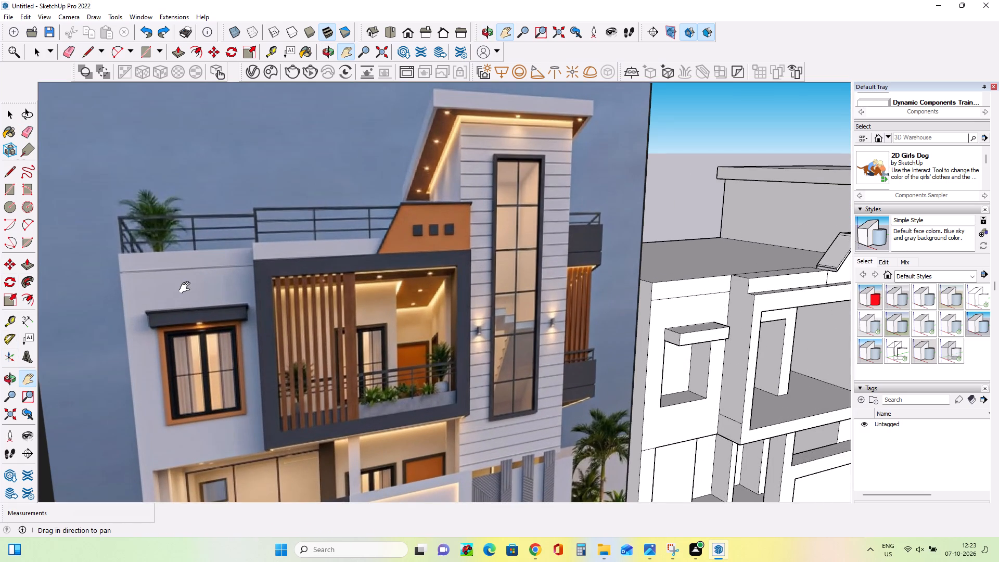
{"action": "middle_click_drag", "start_coordinate": [186, 288], "coordinate": [114, 276]}
{"action": "scroll", "coordinate": [114, 276], "scroll_direction": "down", "scroll_amount": 3}
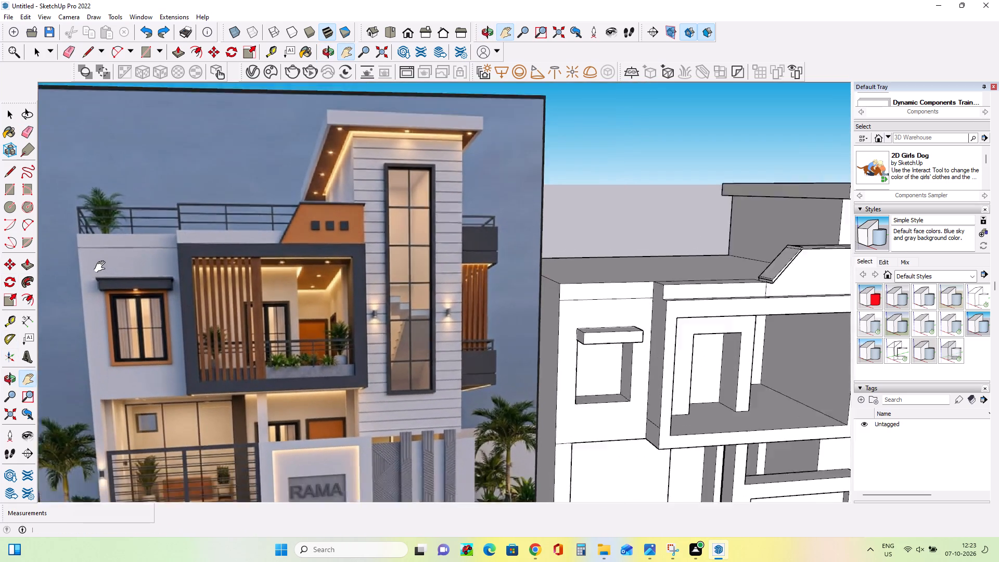
{"action": "scroll", "coordinate": [102, 267], "scroll_direction": "down", "scroll_amount": 9}
{"action": "scroll", "coordinate": [393, 299], "scroll_direction": "up", "scroll_amount": 4}
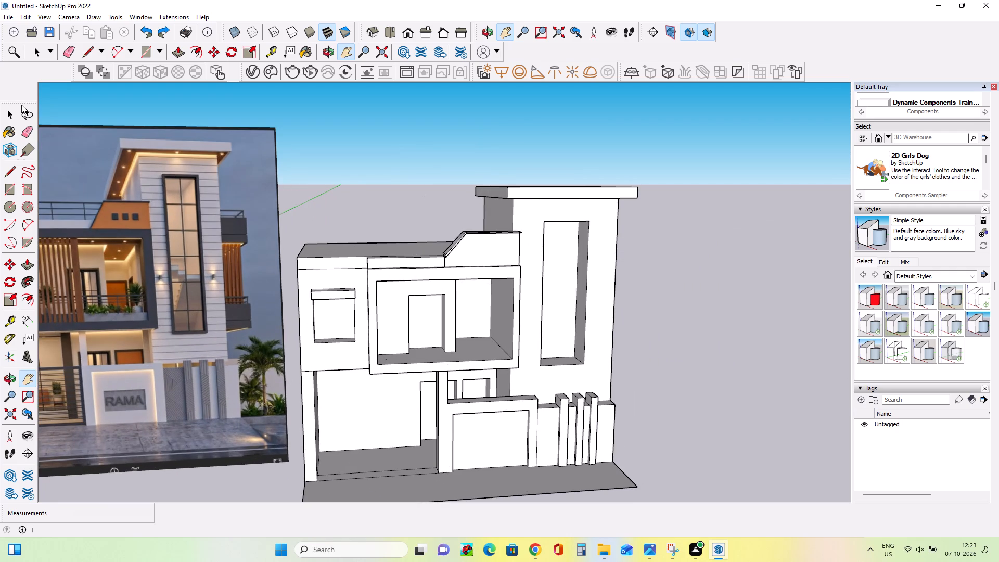
Pull the parapet band above the small upper-floor window outward, pushing it back 11 3/4" to leave a slight projection.
{"action": "left_click", "coordinate": [26, 265]}
{"action": "left_click", "coordinate": [348, 263]}
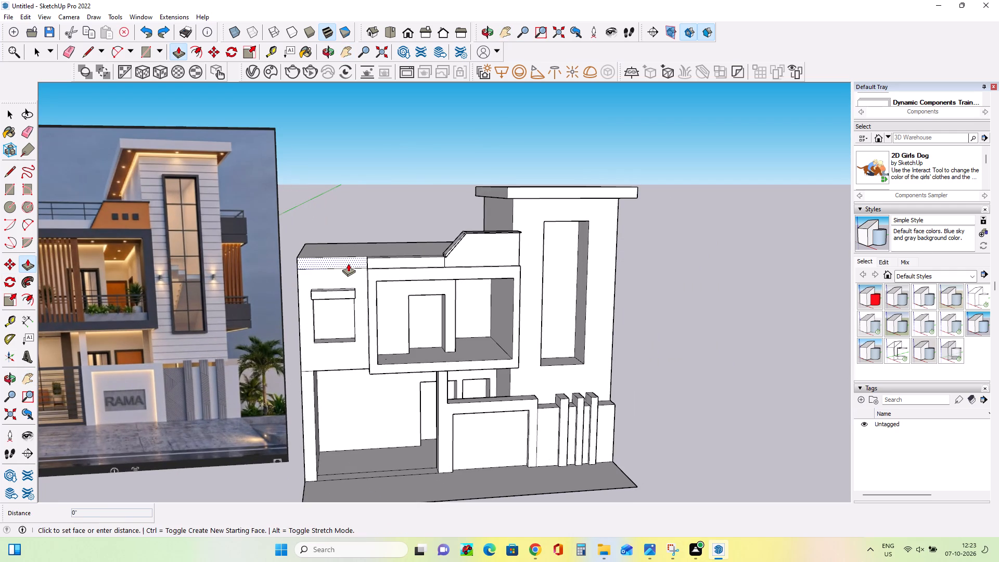
{"action": "scroll", "coordinate": [349, 265], "scroll_direction": "up", "scroll_amount": 8}
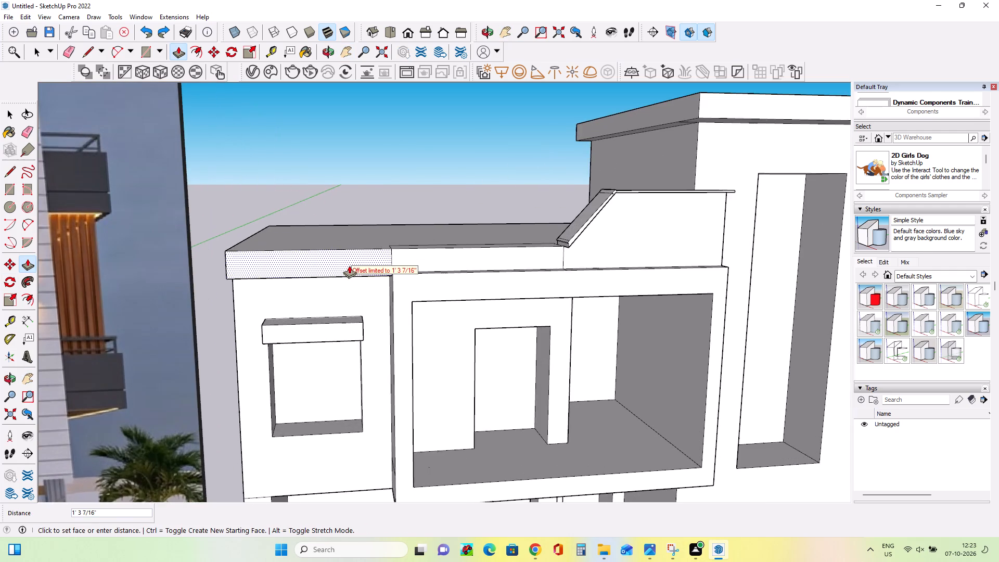
{"action": "middle_click_drag", "start_coordinate": [349, 265], "coordinate": [392, 247]}
{"action": "left_click", "coordinate": [368, 259]}
{"action": "left_click", "coordinate": [281, 260]}
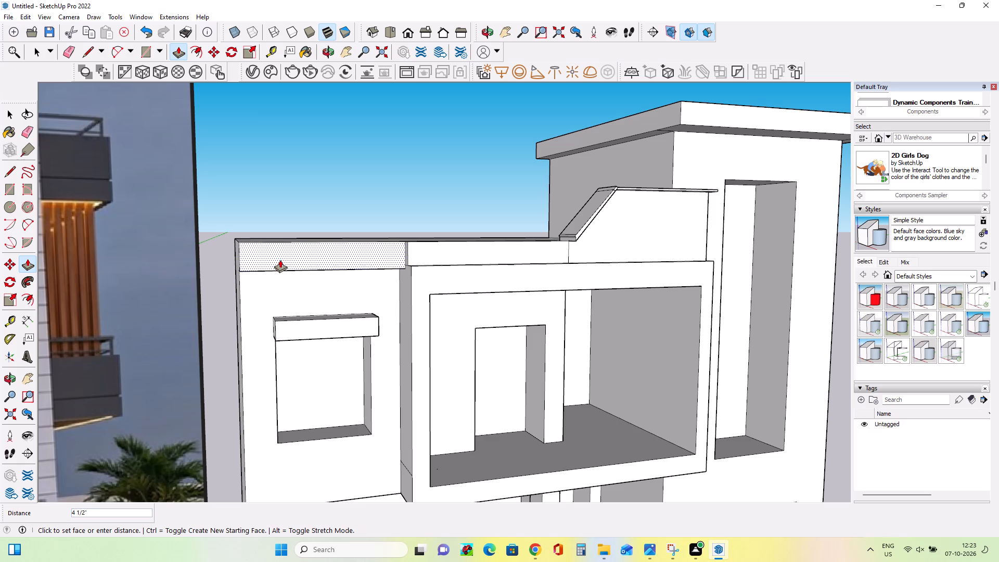
{"action": "left_click", "coordinate": [279, 259]}
{"action": "middle_click_drag", "start_coordinate": [319, 269], "coordinate": [406, 270]}
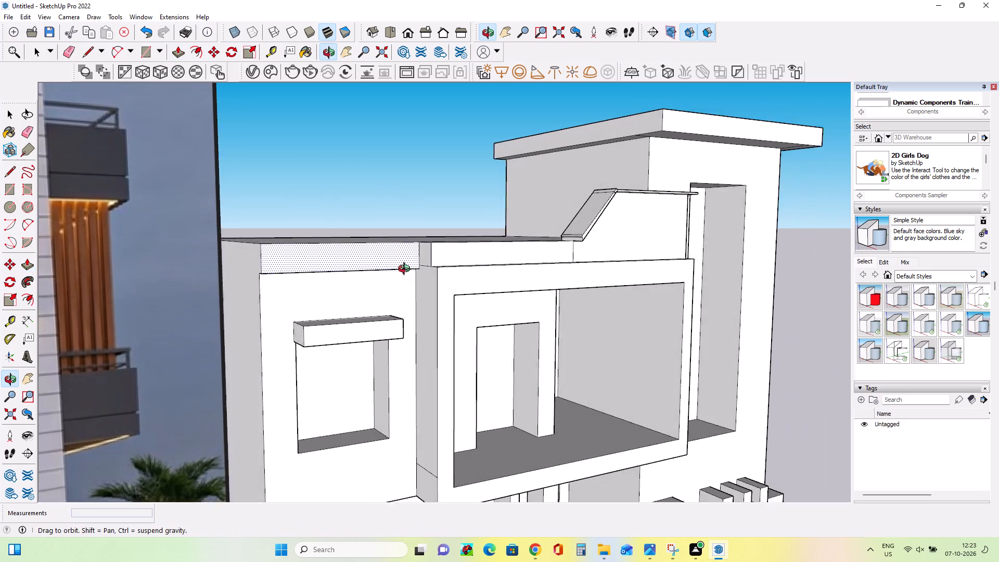
{"action": "middle_click_drag", "start_coordinate": [406, 270], "coordinate": [418, 268]}
{"action": "middle_click_drag", "start_coordinate": [432, 273], "coordinate": [288, 287]}
Examine the gate and carport area in the reference image and compare it with the model's ground floor.
{"action": "scroll", "coordinate": [494, 181], "scroll_direction": "down", "scroll_amount": 2}
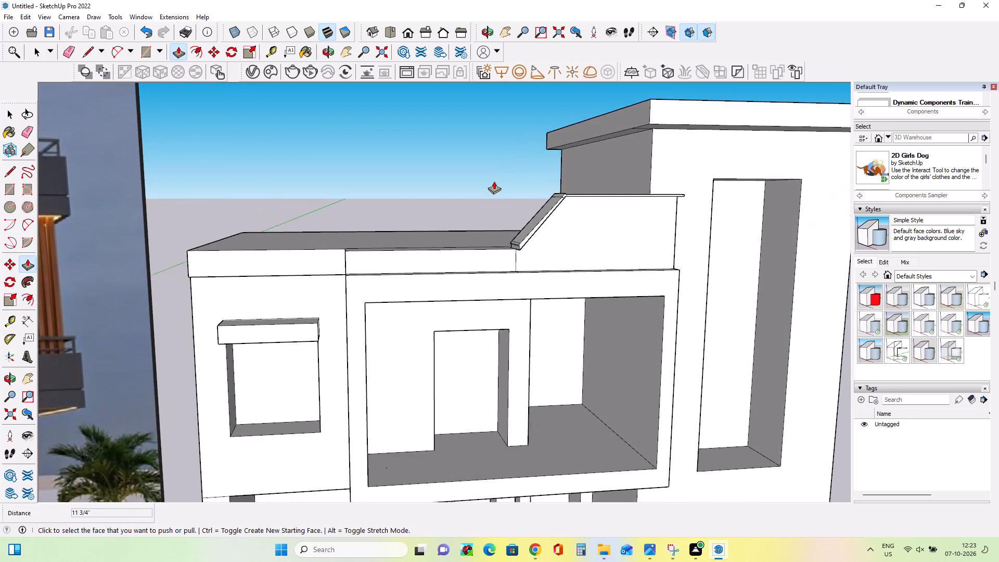
{"action": "scroll", "coordinate": [494, 181], "scroll_direction": "down", "scroll_amount": 5}
{"action": "scroll", "coordinate": [421, 373], "scroll_direction": "down", "scroll_amount": 2}
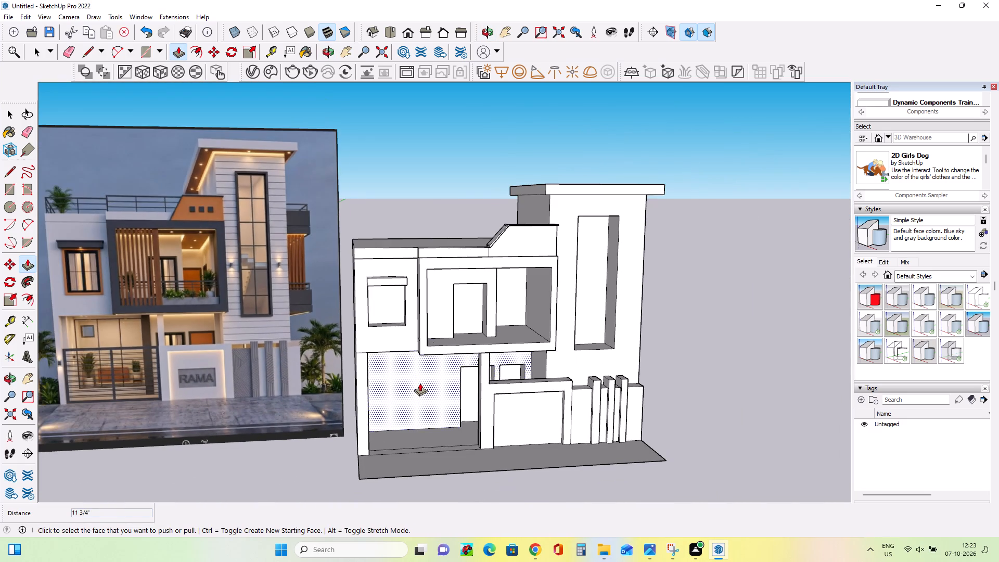
{"action": "scroll", "coordinate": [420, 383], "scroll_direction": "down", "scroll_amount": 3}
{"action": "middle_click_drag", "start_coordinate": [441, 459], "coordinate": [421, 455]}
{"action": "scroll", "coordinate": [421, 455], "scroll_direction": "up", "scroll_amount": 1}
{"action": "scroll", "coordinate": [149, 355], "scroll_direction": "up", "scroll_amount": 9}
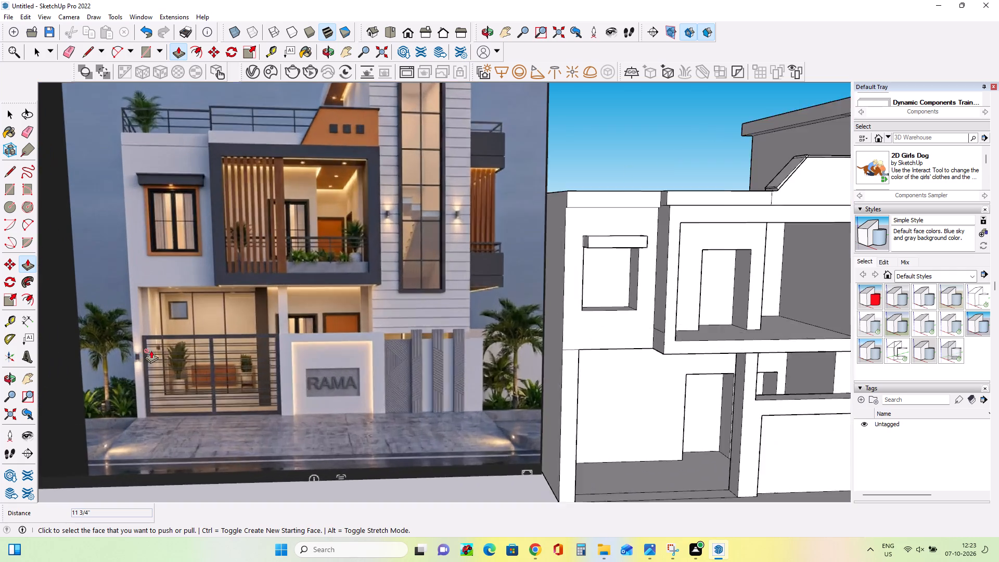
{"action": "scroll", "coordinate": [151, 350], "scroll_direction": "up", "scroll_amount": 1}
{"action": "scroll", "coordinate": [151, 350], "scroll_direction": "down", "scroll_amount": 13}
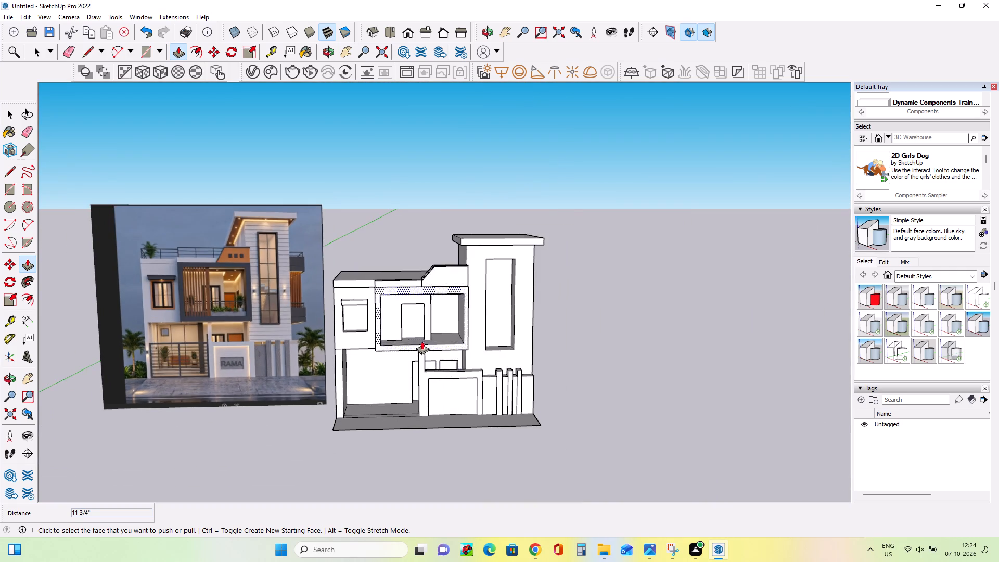
{"action": "scroll", "coordinate": [418, 341], "scroll_direction": "up", "scroll_amount": 7}
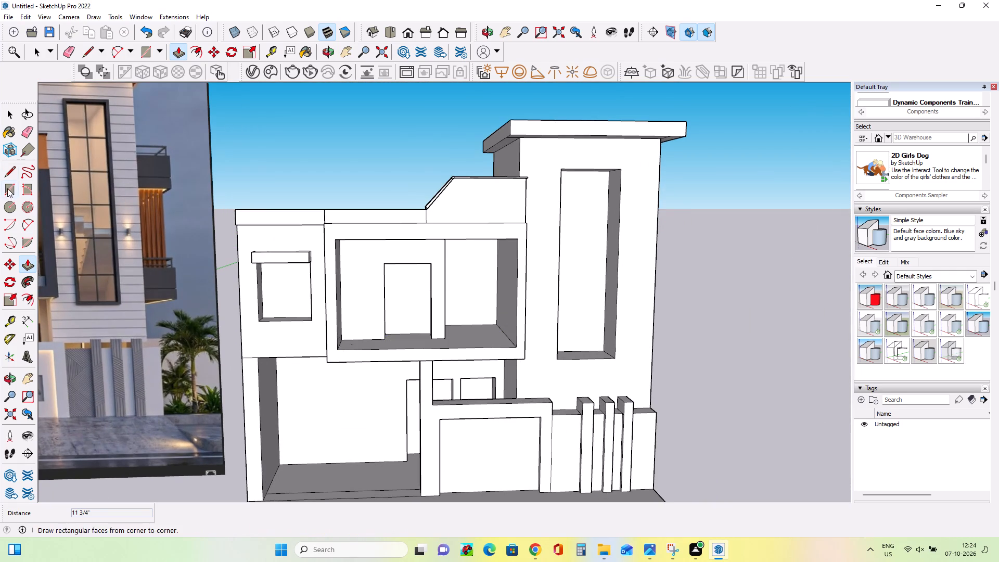
Draw a rectangle about 3' 11/16" by 1' 10 11/16" high on the carport's back wall and recess it 8 3/8".
{"action": "left_click", "coordinate": [7, 188]}
{"action": "middle_click_drag", "start_coordinate": [326, 387], "coordinate": [325, 378]}
{"action": "scroll", "coordinate": [325, 393], "scroll_direction": "up", "scroll_amount": 3}
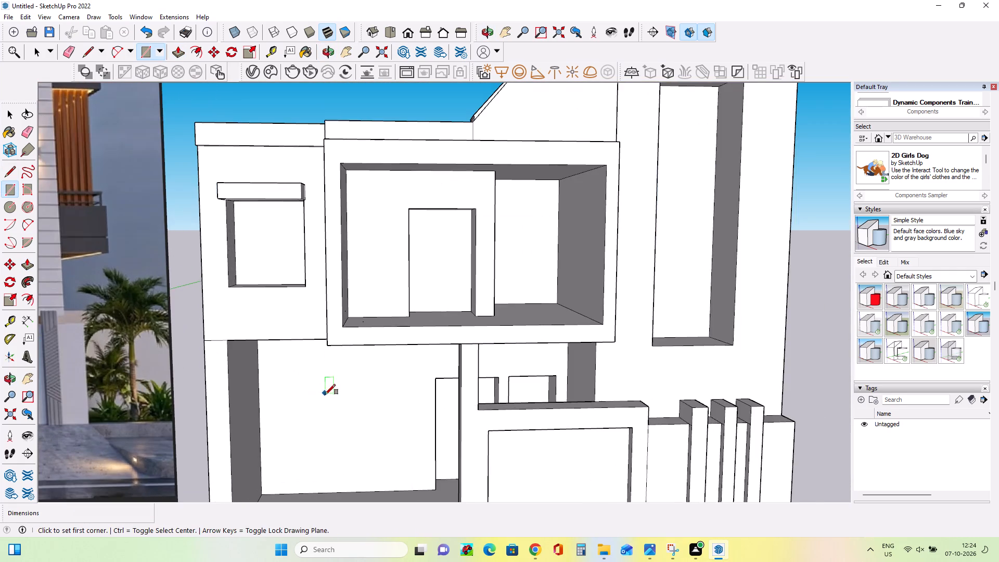
{"action": "middle_click_drag", "start_coordinate": [325, 394], "coordinate": [319, 338]}
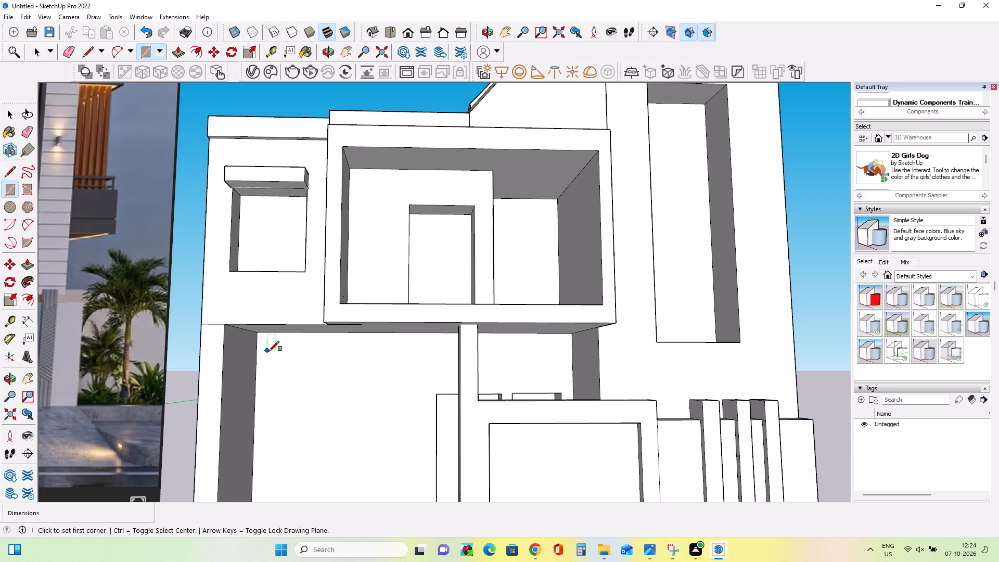
{"action": "left_click", "coordinate": [269, 351]}
{"action": "left_click", "coordinate": [320, 385]}
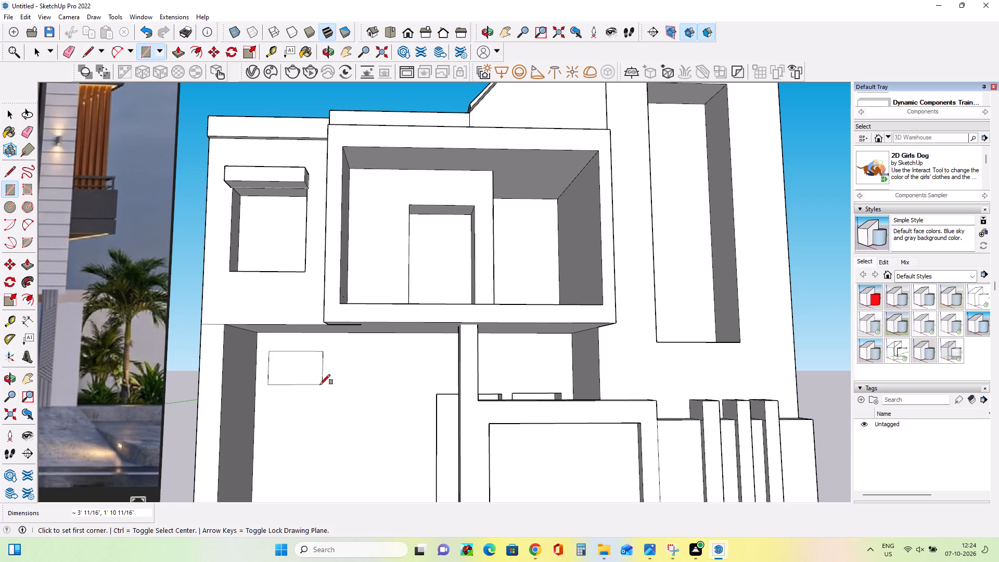
{"action": "left_click", "coordinate": [26, 267]}
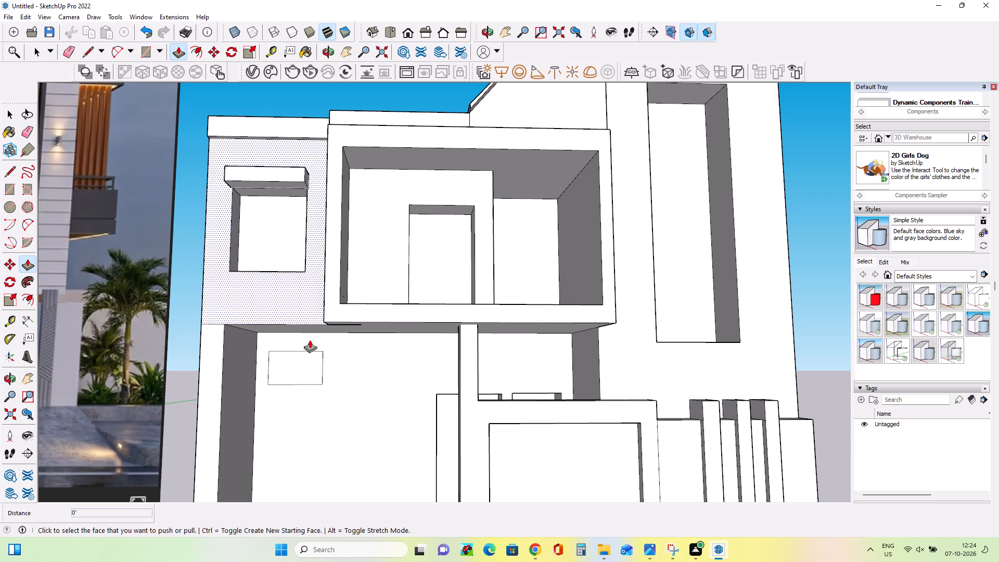
{"action": "left_click", "coordinate": [309, 369]}
{"action": "left_click", "coordinate": [311, 366]}
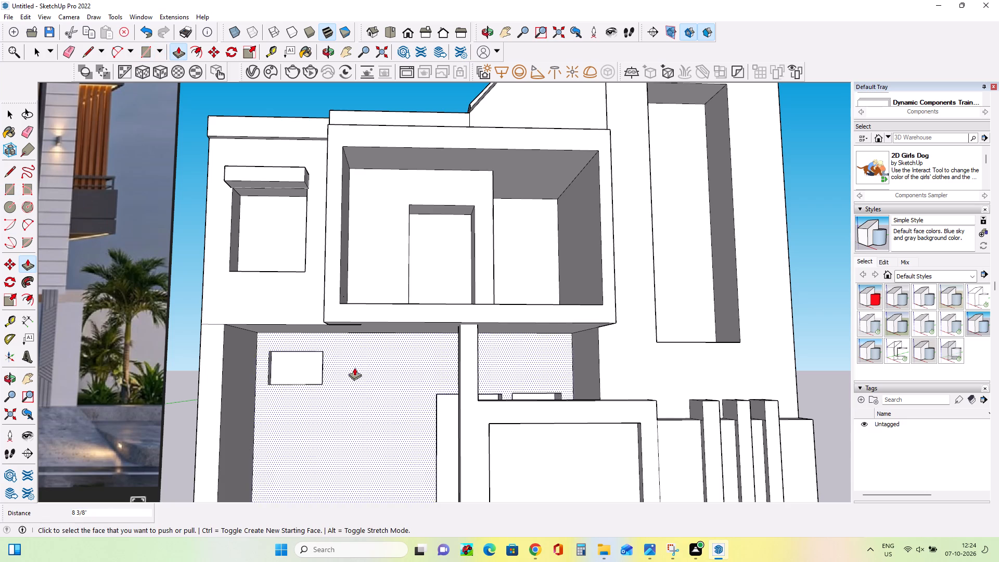
Paint the tower's front wall with Cladding Siding Tan from the Brick, Cladding and Siding materials.
{"action": "scroll", "coordinate": [355, 367], "scroll_direction": "down", "scroll_amount": 8}
{"action": "middle_click_drag", "start_coordinate": [355, 367], "coordinate": [356, 441]}
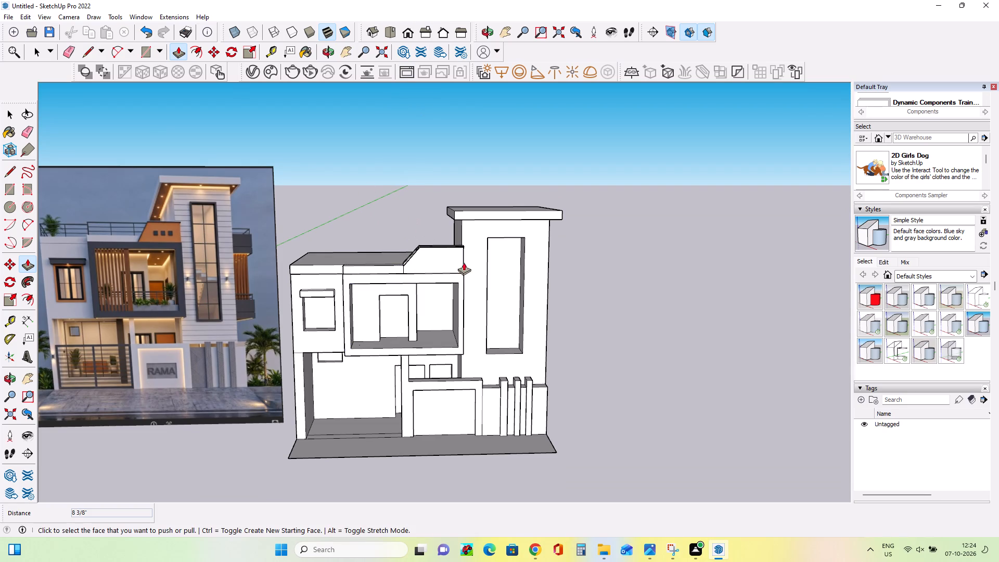
{"action": "middle_click_drag", "start_coordinate": [468, 262], "coordinate": [462, 262]}
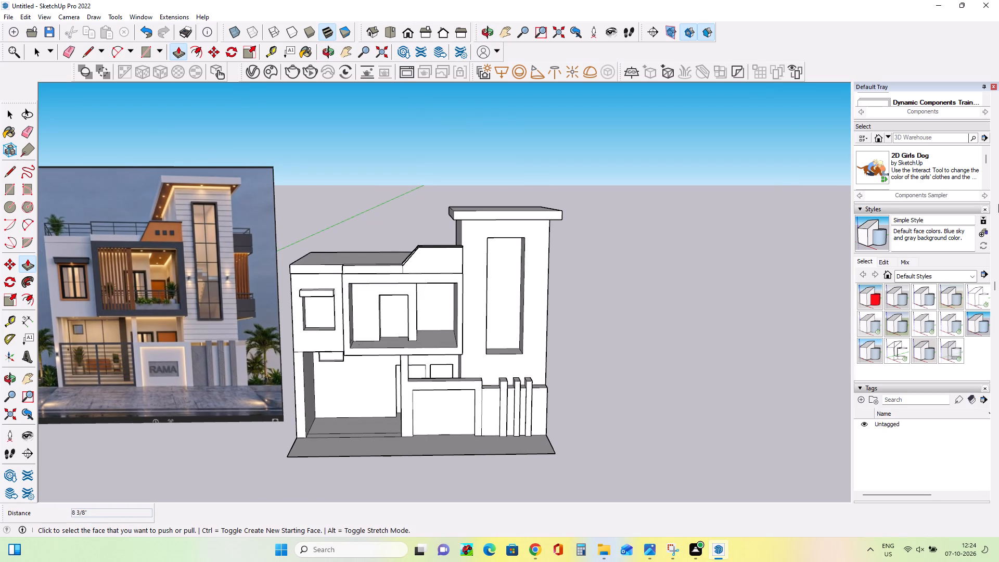
{"action": "scroll", "coordinate": [928, 216], "scroll_direction": "up", "scroll_amount": 8}
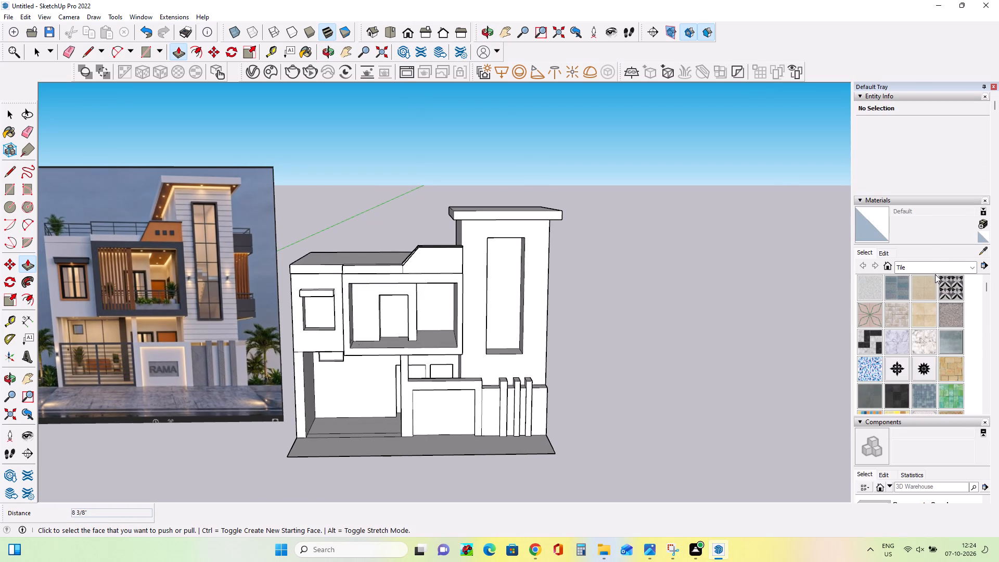
{"action": "left_click", "coordinate": [936, 263]}
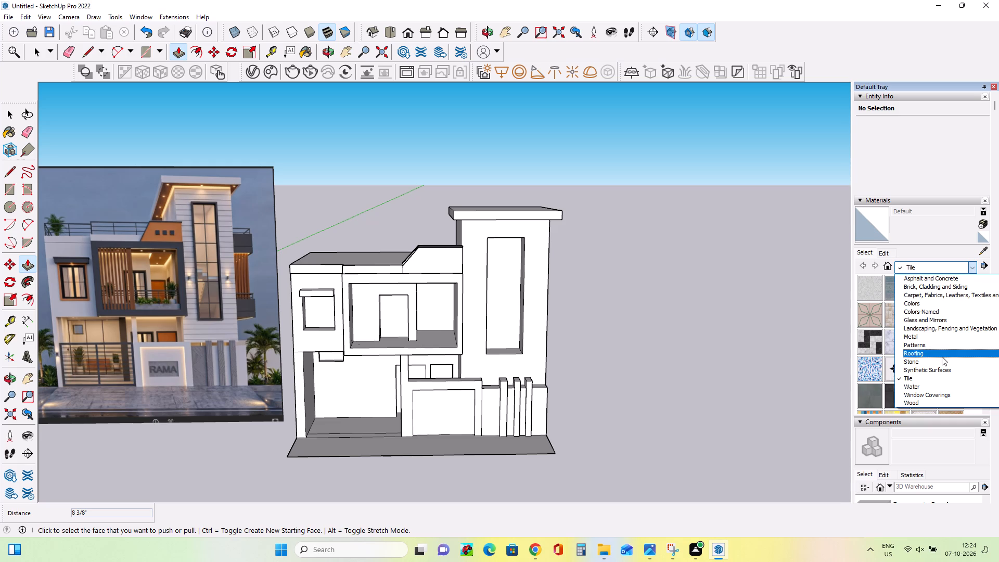
{"action": "left_click", "coordinate": [934, 286]}
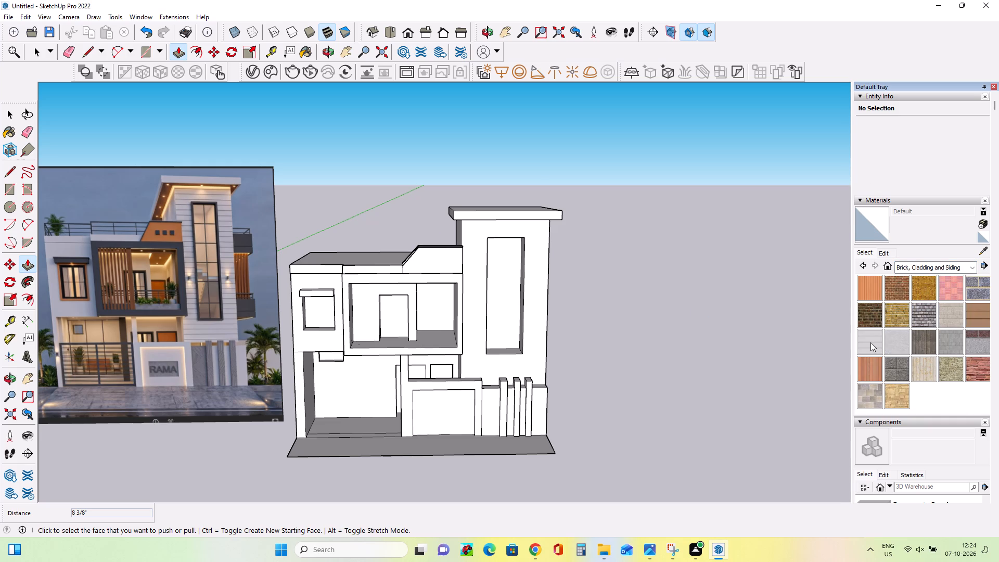
{"action": "left_click", "coordinate": [981, 310]}
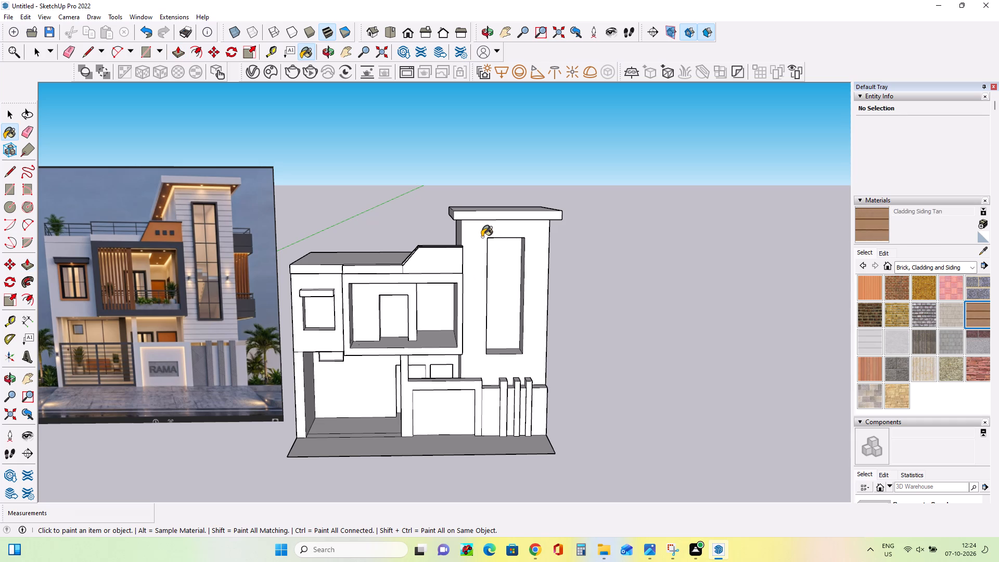
{"action": "left_click", "coordinate": [482, 237]}
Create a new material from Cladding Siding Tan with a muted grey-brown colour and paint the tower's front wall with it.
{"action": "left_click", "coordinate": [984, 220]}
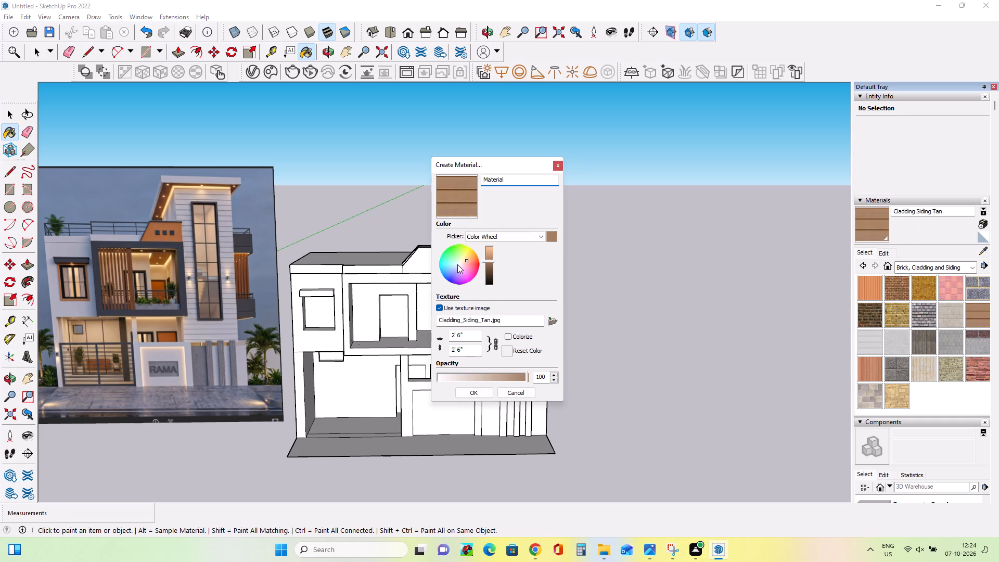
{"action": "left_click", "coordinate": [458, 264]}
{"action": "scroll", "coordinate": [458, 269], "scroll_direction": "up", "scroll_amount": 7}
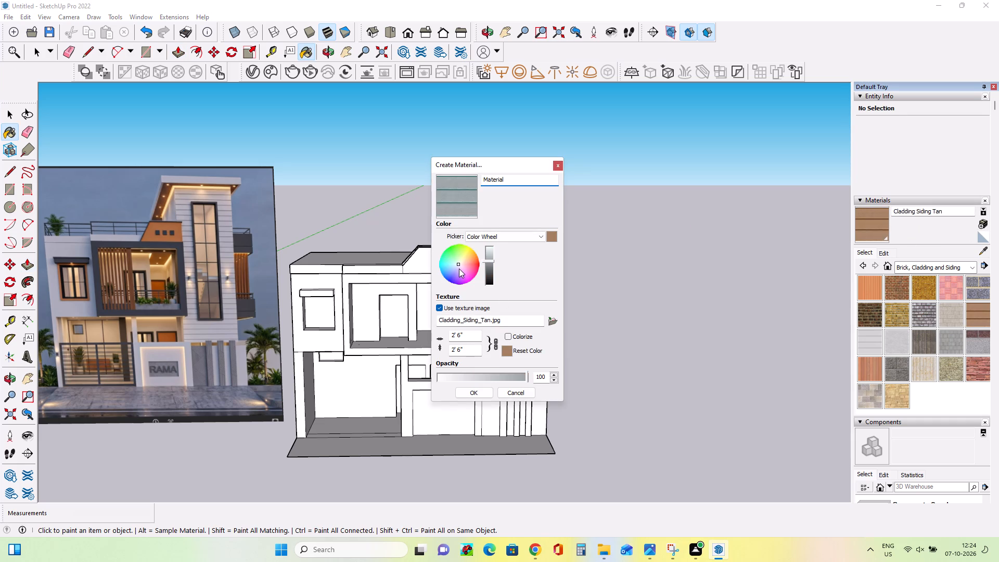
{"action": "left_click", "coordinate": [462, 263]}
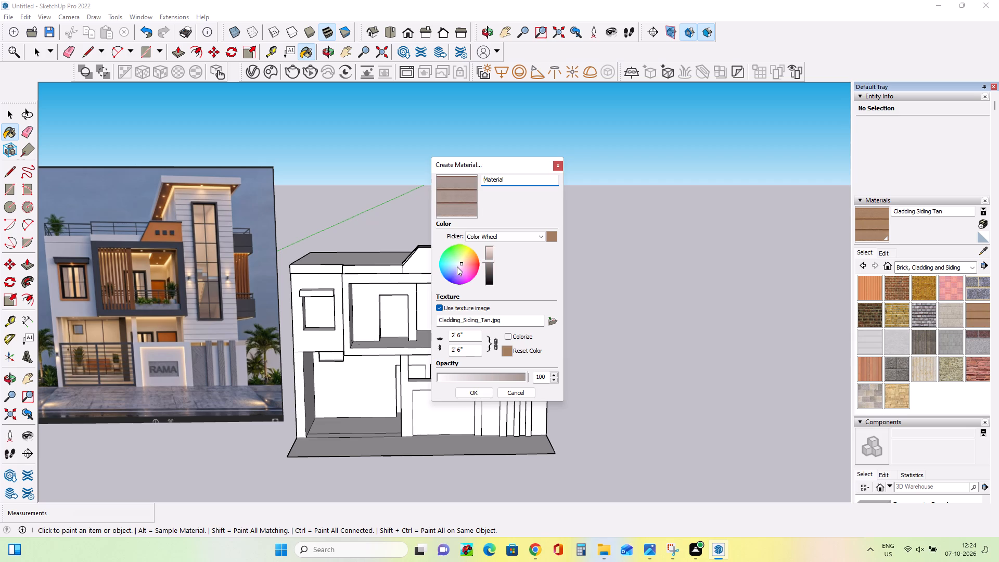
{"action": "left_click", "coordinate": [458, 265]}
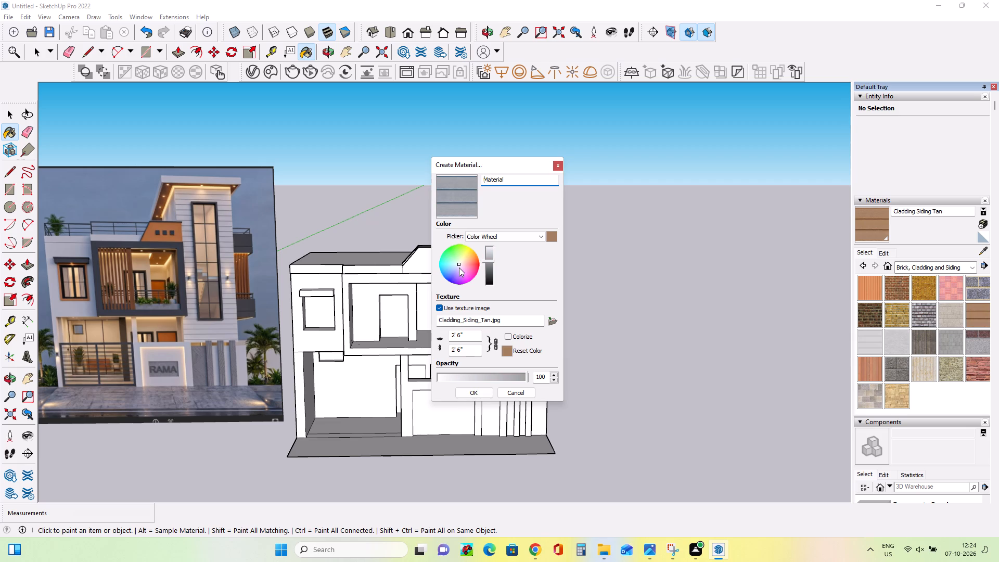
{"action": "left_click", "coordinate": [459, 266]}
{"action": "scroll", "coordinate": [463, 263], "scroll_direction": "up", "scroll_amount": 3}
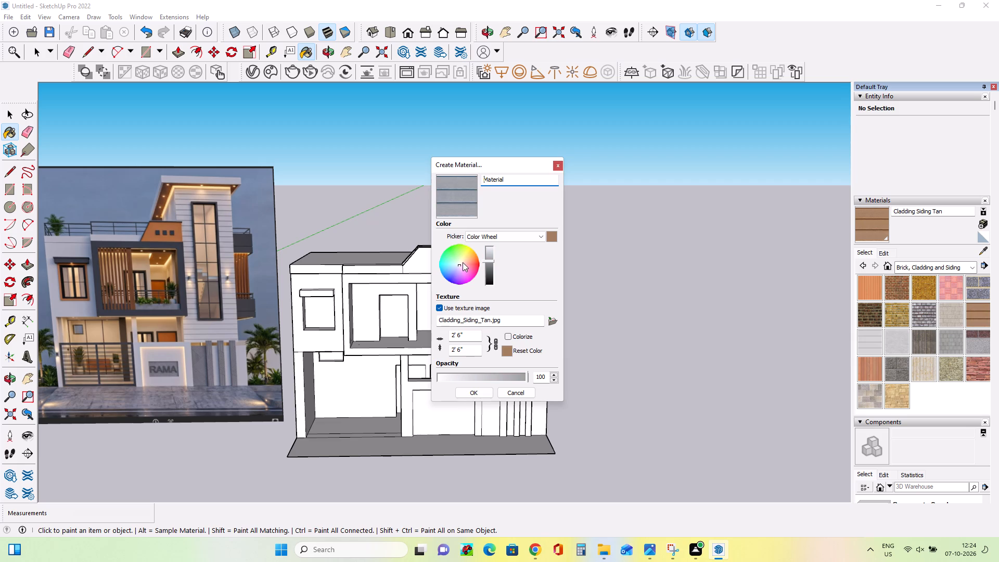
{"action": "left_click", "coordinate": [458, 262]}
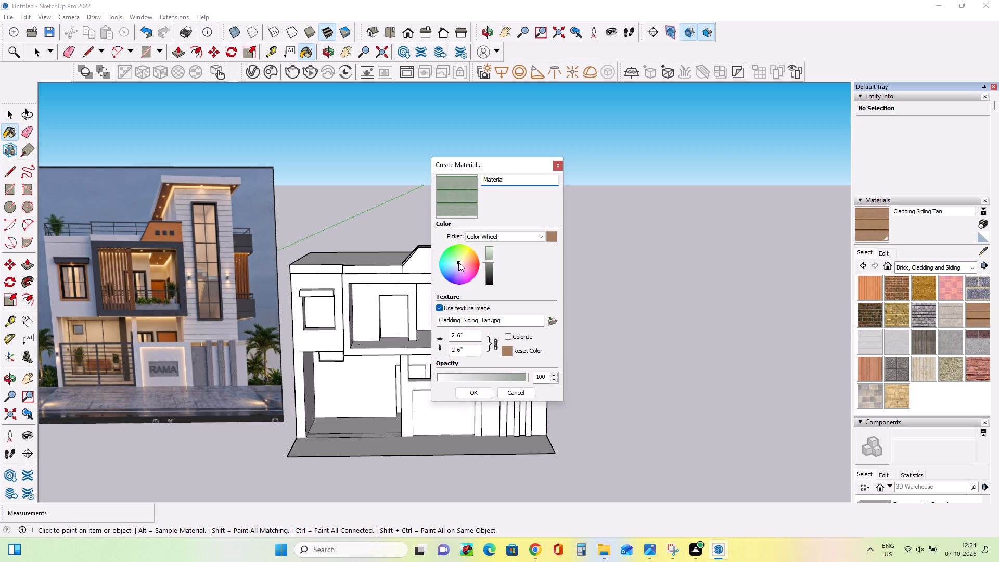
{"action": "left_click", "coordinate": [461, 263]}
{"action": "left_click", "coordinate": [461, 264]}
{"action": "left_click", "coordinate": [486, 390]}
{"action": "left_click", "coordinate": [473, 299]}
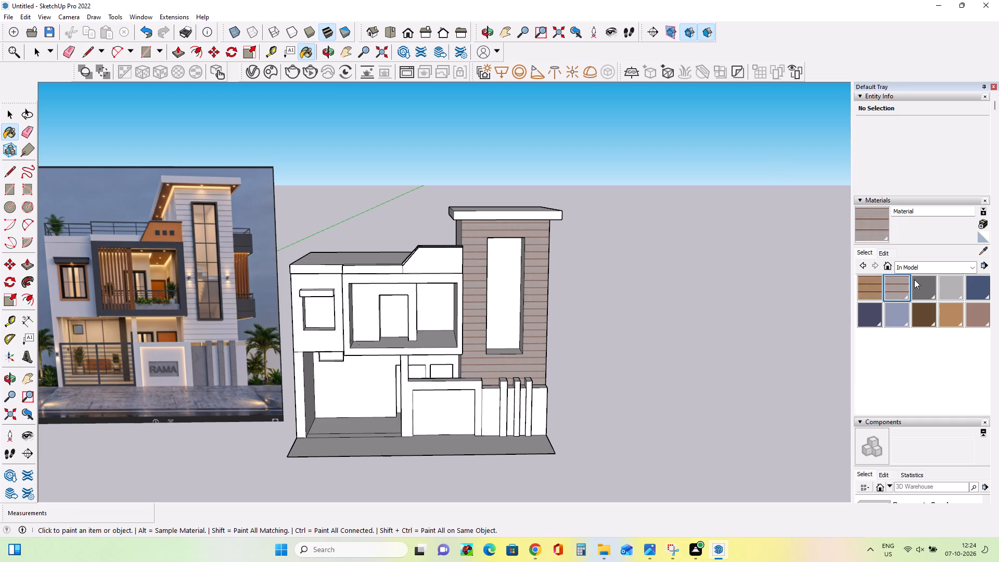
Paint the tower's front wall with Cladding Siding White from the Brick, Cladding and Siding materials.
{"action": "left_click", "coordinate": [923, 267]}
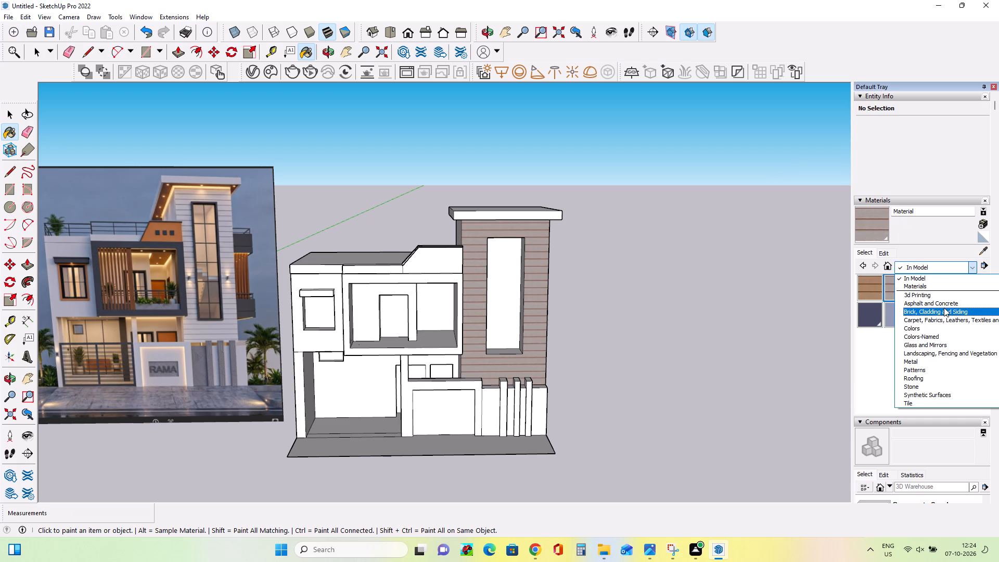
{"action": "left_click", "coordinate": [944, 306]}
{"action": "left_click", "coordinate": [932, 271]}
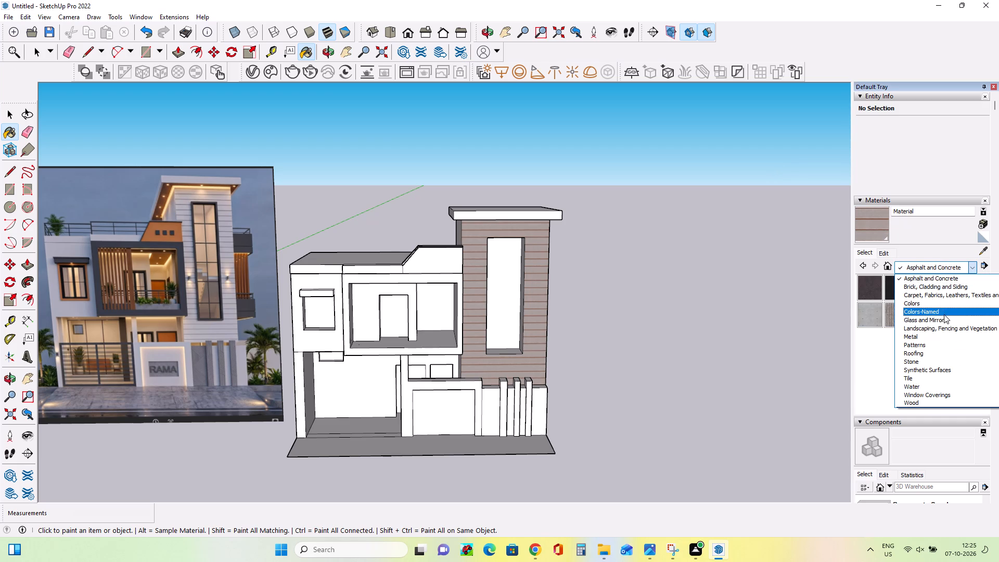
{"action": "left_click", "coordinate": [932, 287]}
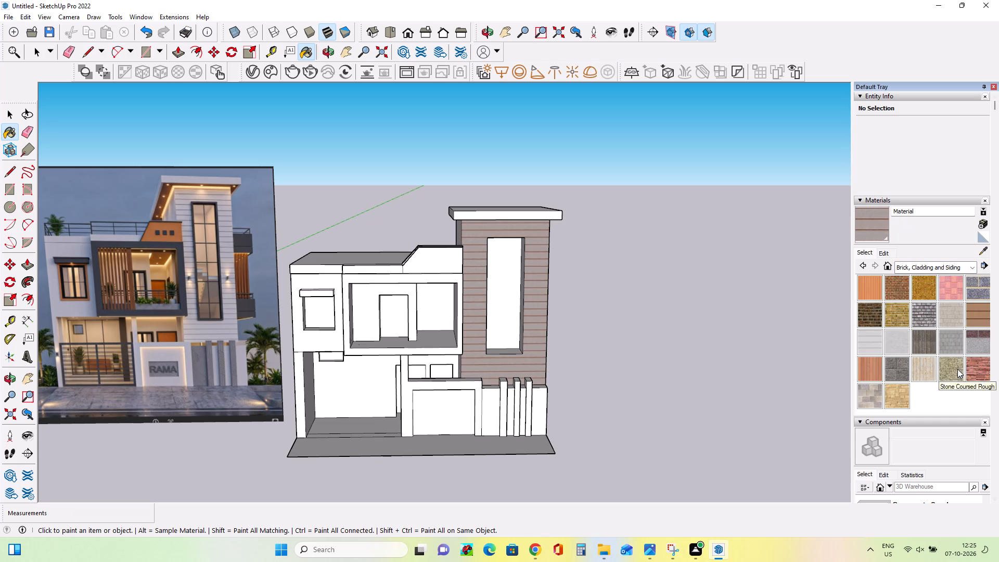
{"action": "left_click", "coordinate": [867, 340]}
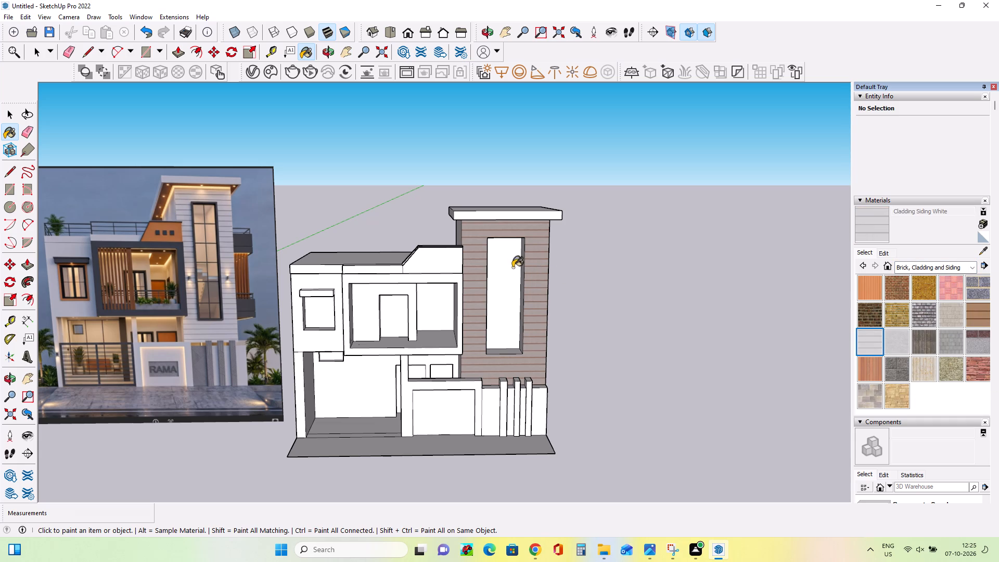
{"action": "left_click", "coordinate": [540, 268]}
{"action": "left_click", "coordinate": [539, 277]}
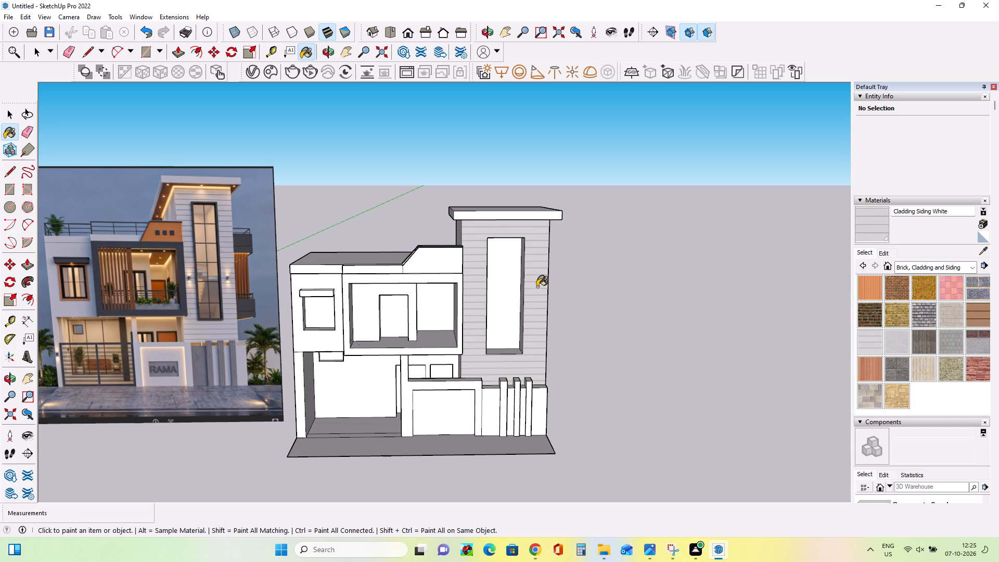
{"action": "scroll", "coordinate": [526, 255], "scroll_direction": "up", "scroll_amount": 9}
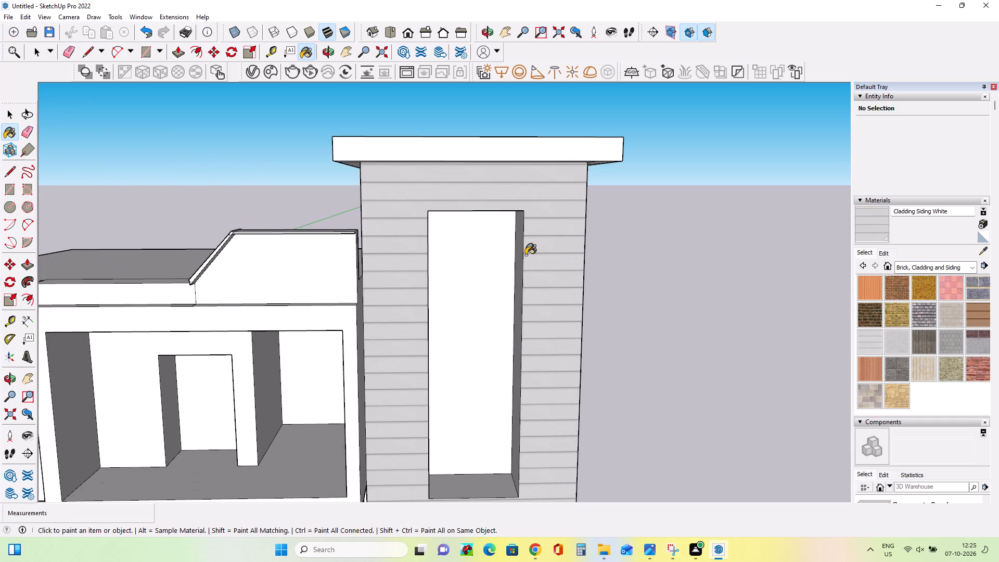
{"action": "scroll", "coordinate": [526, 255], "scroll_direction": "down", "scroll_amount": 10}
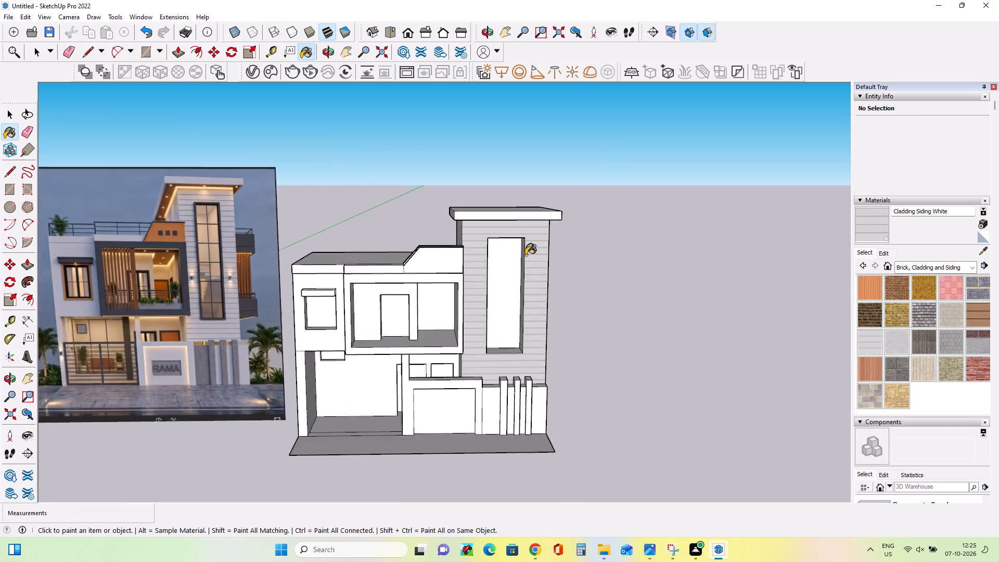
{"action": "scroll", "coordinate": [526, 255], "scroll_direction": "down", "scroll_amount": 1}
{"action": "scroll", "coordinate": [530, 305], "scroll_direction": "up", "scroll_amount": 1}
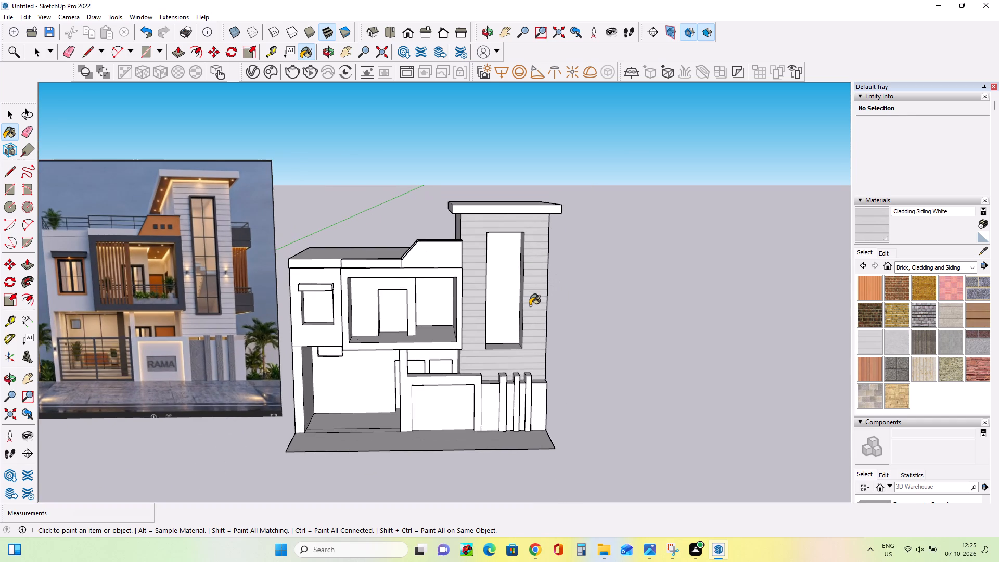
Open the list of material categories to choose another collection.
{"action": "left_click", "coordinate": [913, 266]}
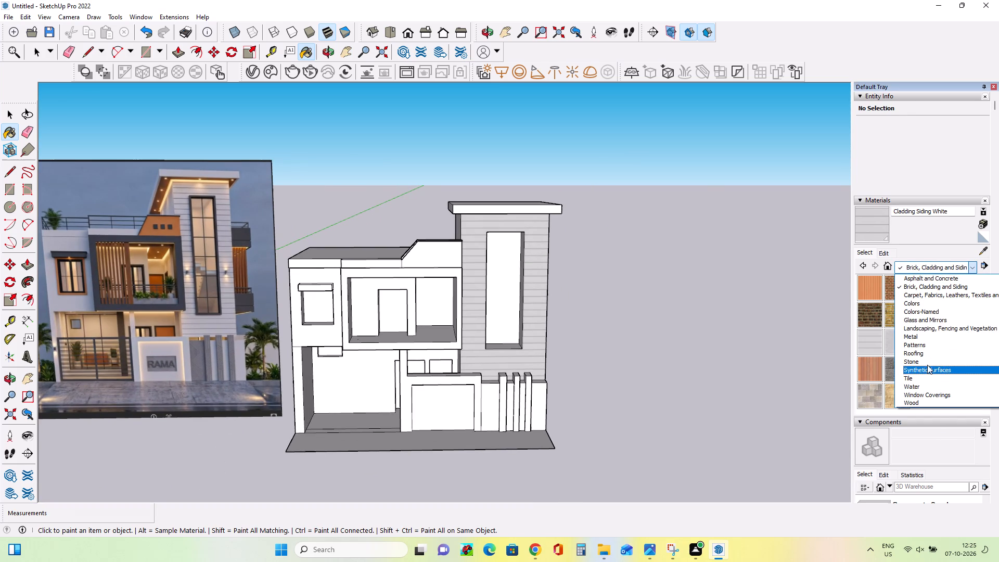
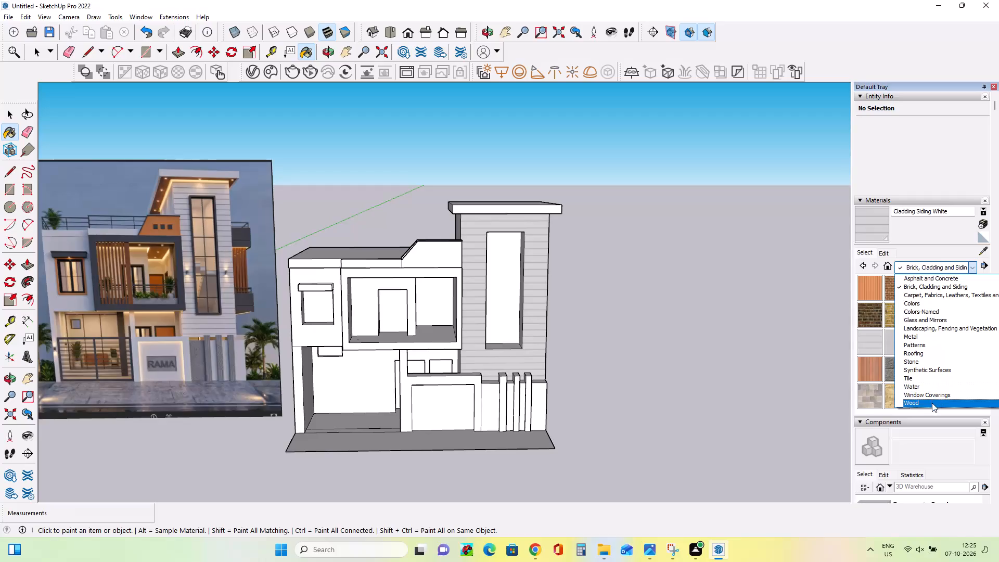
Paint the underside of the tower's overhanging roof slab with the Wood Cherry Original material from the Wood collection.
{"action": "left_click", "coordinate": [932, 403]}
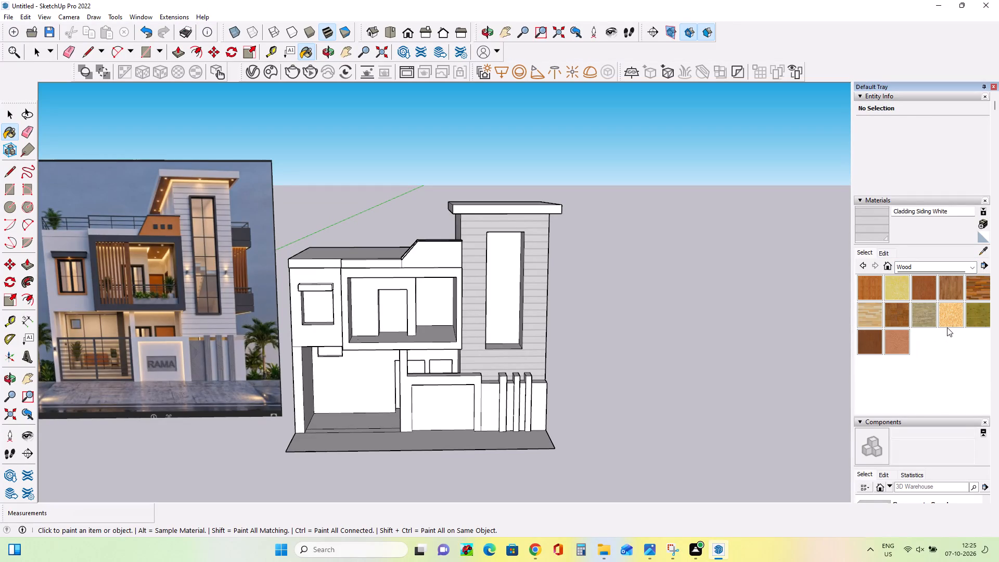
{"action": "left_click", "coordinate": [929, 286]}
{"action": "middle_click_drag", "start_coordinate": [368, 272], "coordinate": [492, 71]}
{"action": "middle_click_drag", "start_coordinate": [384, 369], "coordinate": [398, 333]}
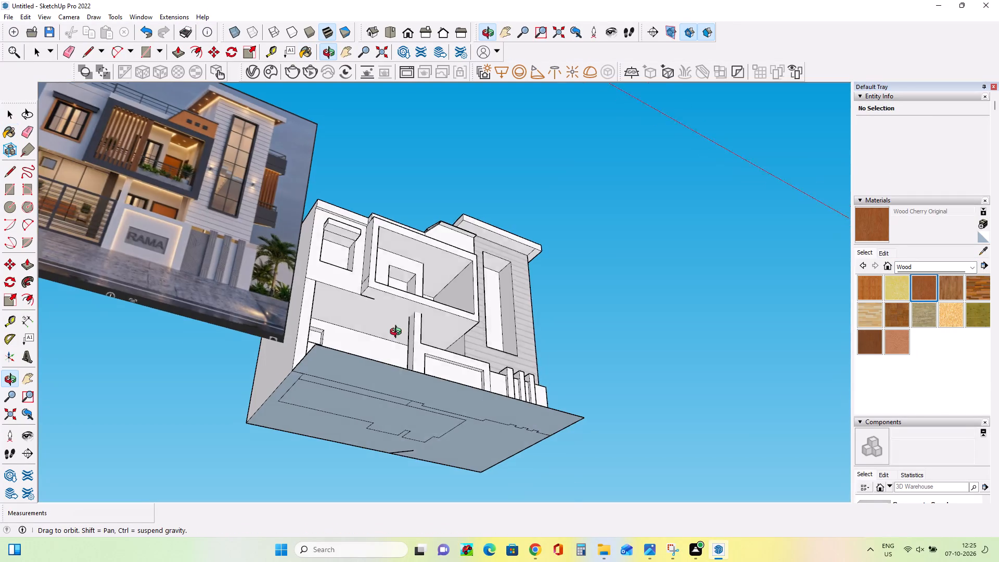
{"action": "middle_click_drag", "start_coordinate": [398, 333], "coordinate": [399, 375]}
{"action": "scroll", "coordinate": [466, 219], "scroll_direction": "up", "scroll_amount": 4}
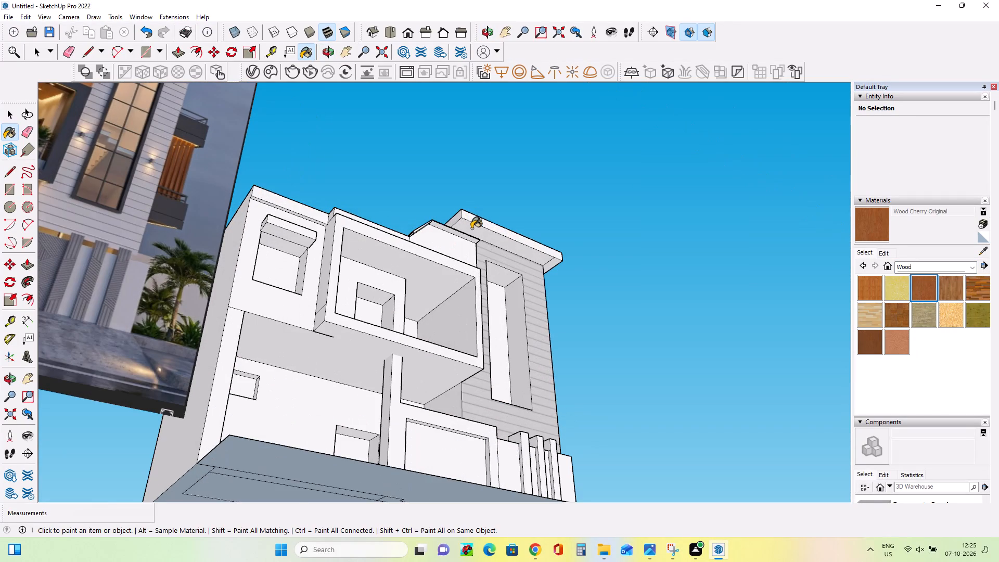
{"action": "left_click", "coordinate": [471, 228]}
{"action": "left_click", "coordinate": [564, 266]}
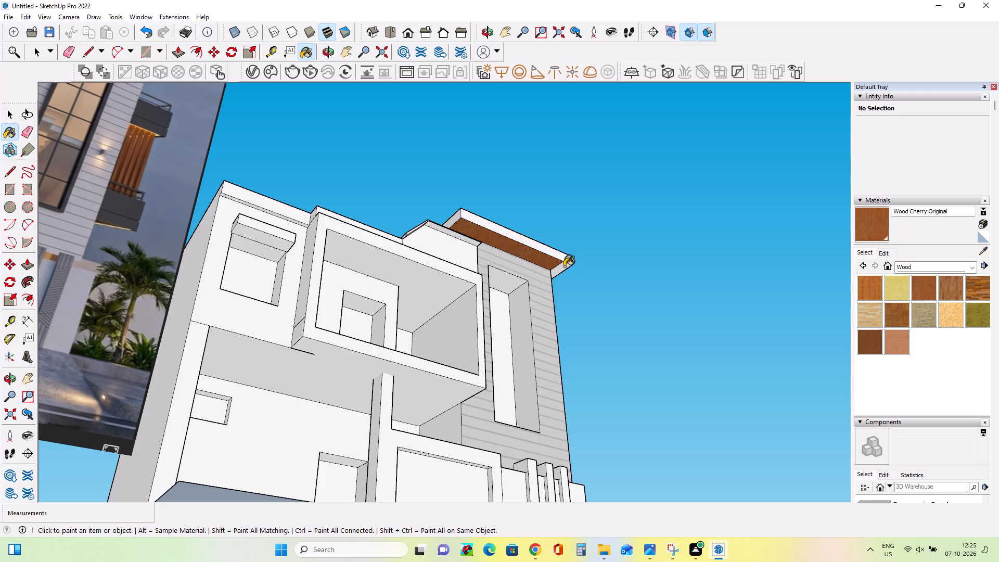
{"action": "middle_click_drag", "start_coordinate": [568, 284], "coordinate": [527, 372]}
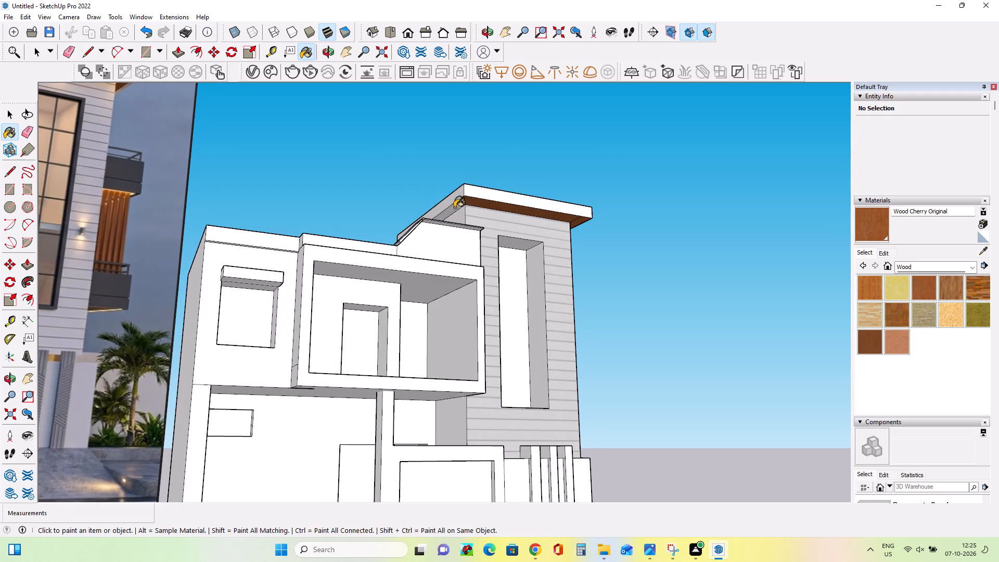
{"action": "left_click", "coordinate": [454, 208]}
Paint the front face of the upper-floor balcony frame with 0134_DimGray from the Colors-Named collection.
{"action": "middle_click_drag", "start_coordinate": [536, 275], "coordinate": [390, 317]}
{"action": "scroll", "coordinate": [398, 323], "scroll_direction": "down", "scroll_amount": 5}
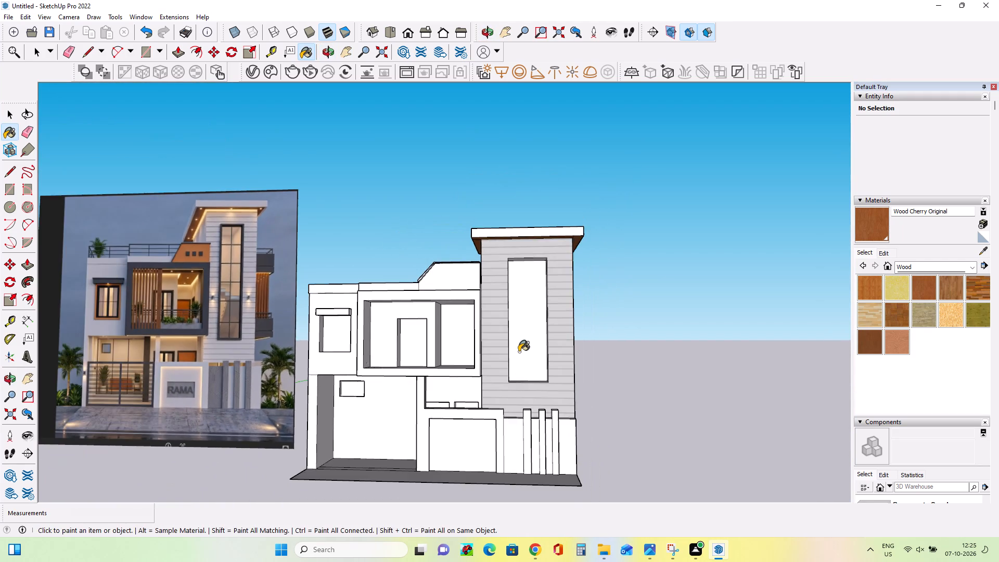
{"action": "middle_click_drag", "start_coordinate": [523, 364], "coordinate": [550, 424]}
{"action": "scroll", "coordinate": [537, 413], "scroll_direction": "down", "scroll_amount": 2}
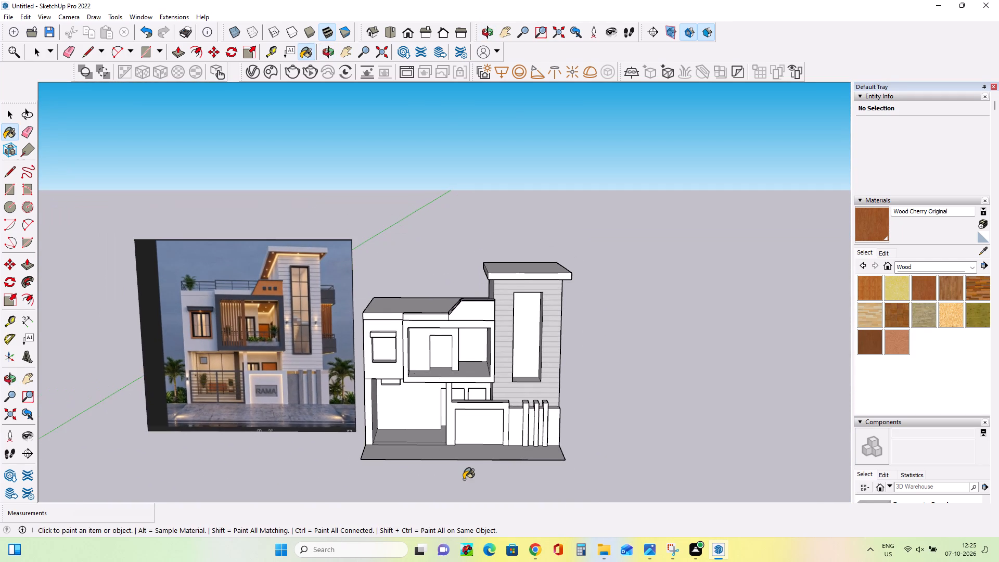
{"action": "scroll", "coordinate": [464, 479], "scroll_direction": "up", "scroll_amount": 2}
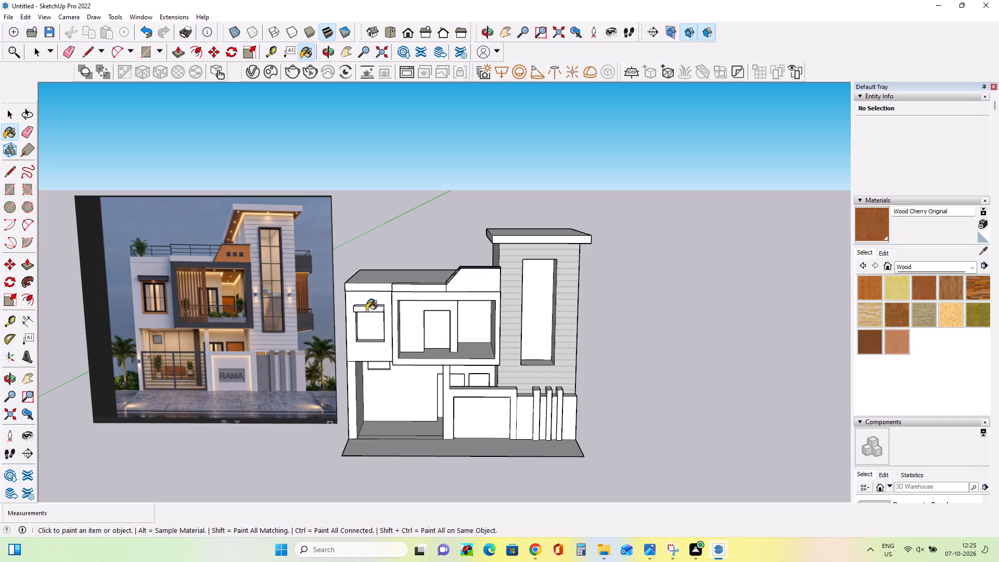
{"action": "left_click", "coordinate": [920, 267]}
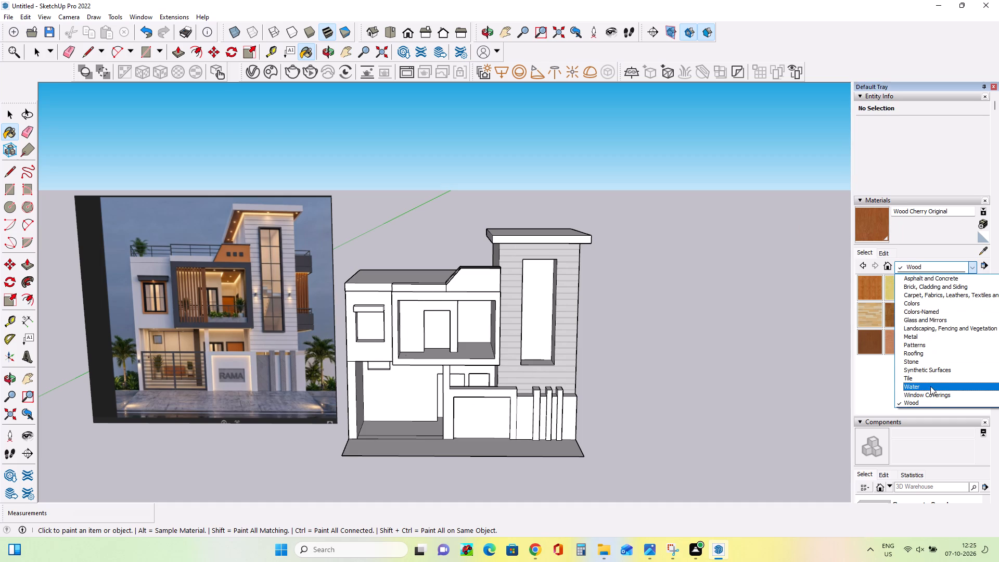
{"action": "left_click", "coordinate": [914, 308]}
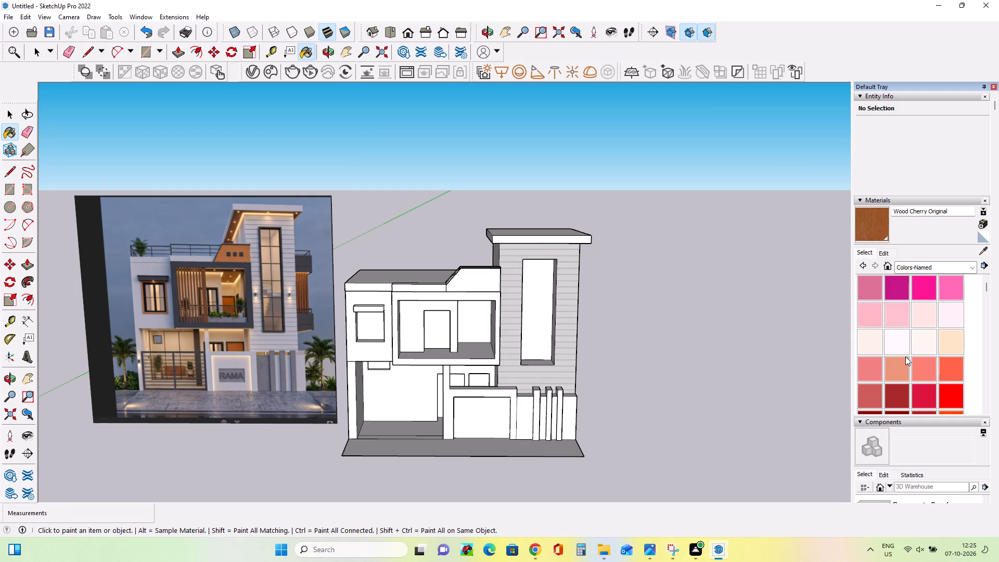
{"action": "scroll", "coordinate": [905, 356], "scroll_direction": "down", "scroll_amount": 8}
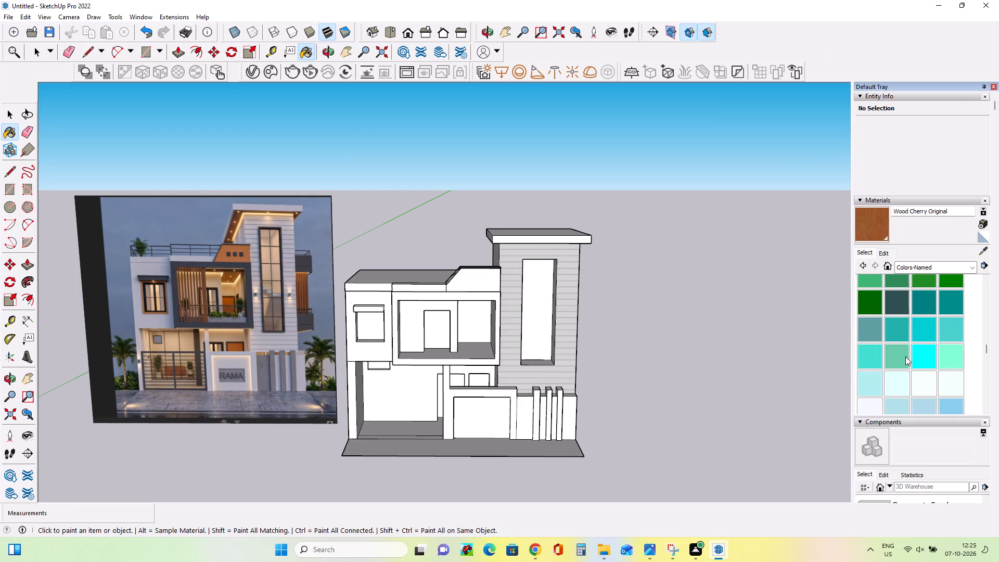
{"action": "scroll", "coordinate": [905, 356], "scroll_direction": "down", "scroll_amount": 6}
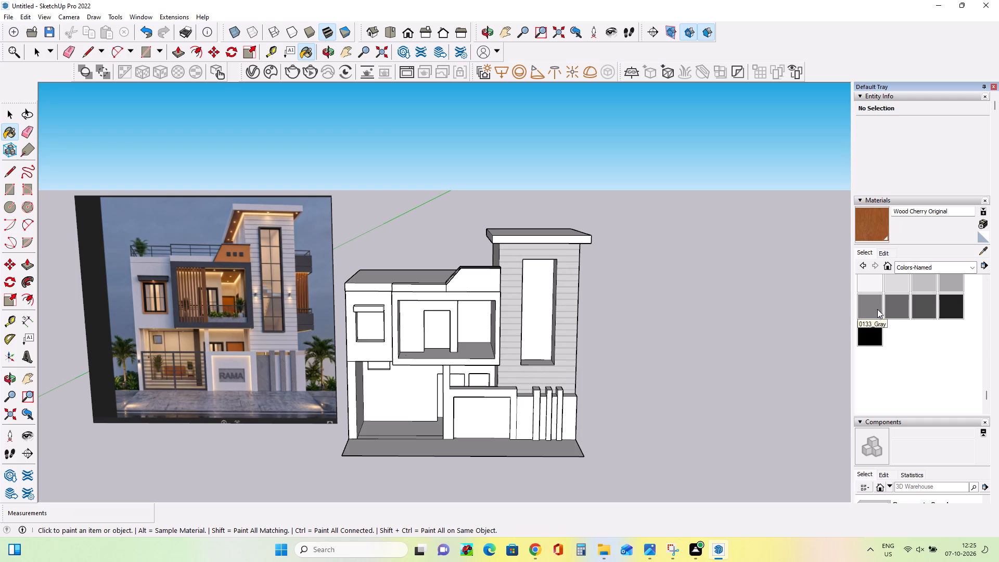
{"action": "left_click", "coordinate": [899, 315]}
{"action": "scroll", "coordinate": [437, 304], "scroll_direction": "up", "scroll_amount": 6}
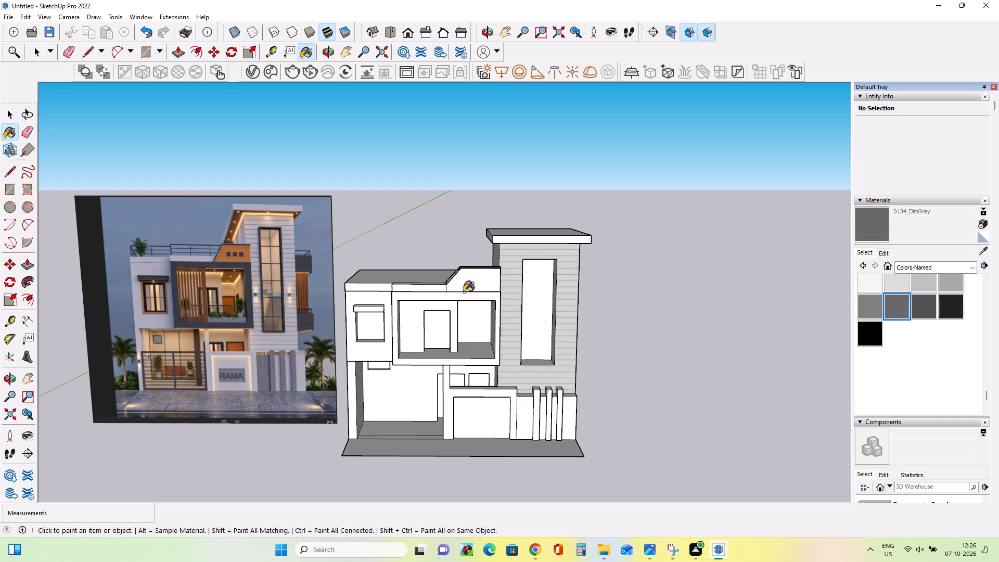
{"action": "scroll", "coordinate": [469, 292], "scroll_direction": "up", "scroll_amount": 3}
{"action": "left_click", "coordinate": [471, 297]}
Paint the front and both end faces of the canopy above the upper-floor window with 0134_DimGray.
{"action": "scroll", "coordinate": [545, 309], "scroll_direction": "down", "scroll_amount": 3}
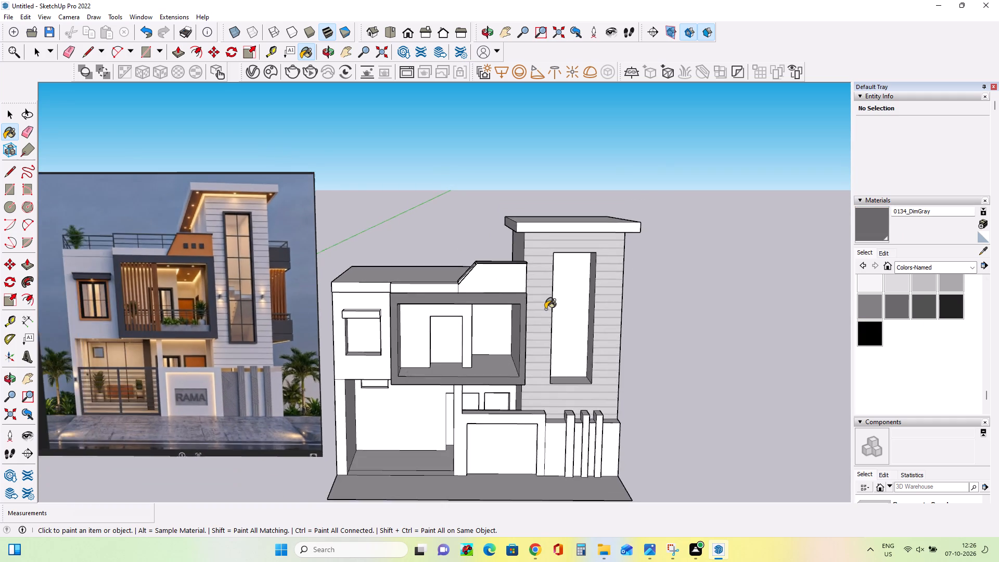
{"action": "scroll", "coordinate": [545, 309], "scroll_direction": "down", "scroll_amount": 2}
{"action": "scroll", "coordinate": [410, 290], "scroll_direction": "up", "scroll_amount": 7}
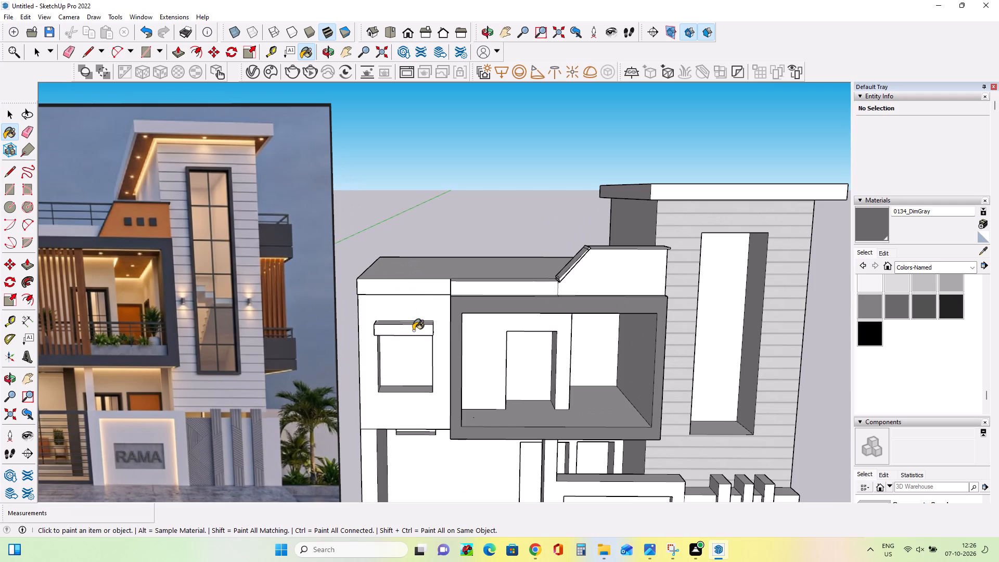
{"action": "left_click", "coordinate": [413, 330]}
{"action": "middle_click_drag", "start_coordinate": [459, 343], "coordinate": [358, 352]}
{"action": "scroll", "coordinate": [398, 340], "scroll_direction": "up", "scroll_amount": 4}
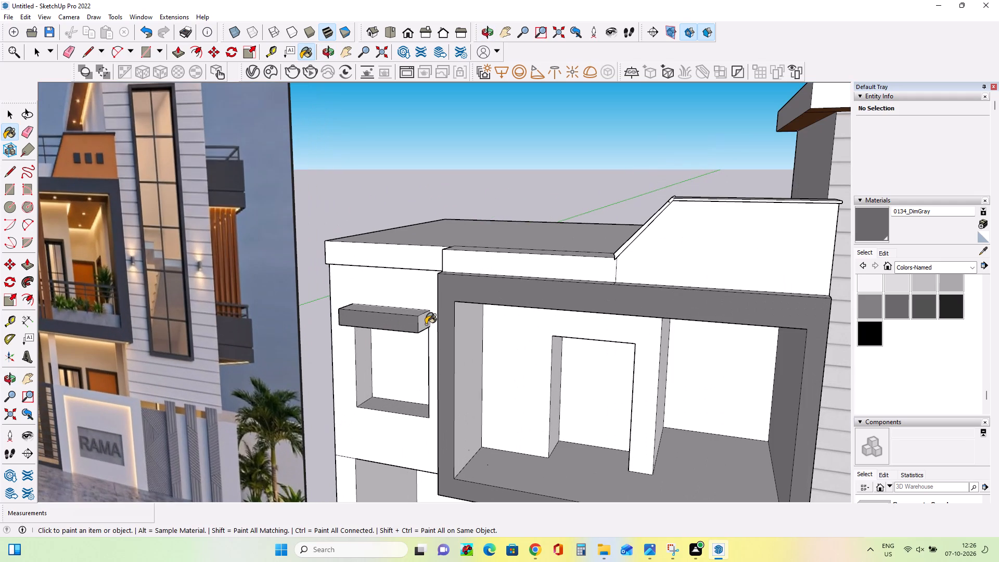
{"action": "left_click", "coordinate": [426, 324]}
{"action": "middle_click_drag", "start_coordinate": [337, 351], "coordinate": [636, 315]}
{"action": "left_click", "coordinate": [361, 332]}
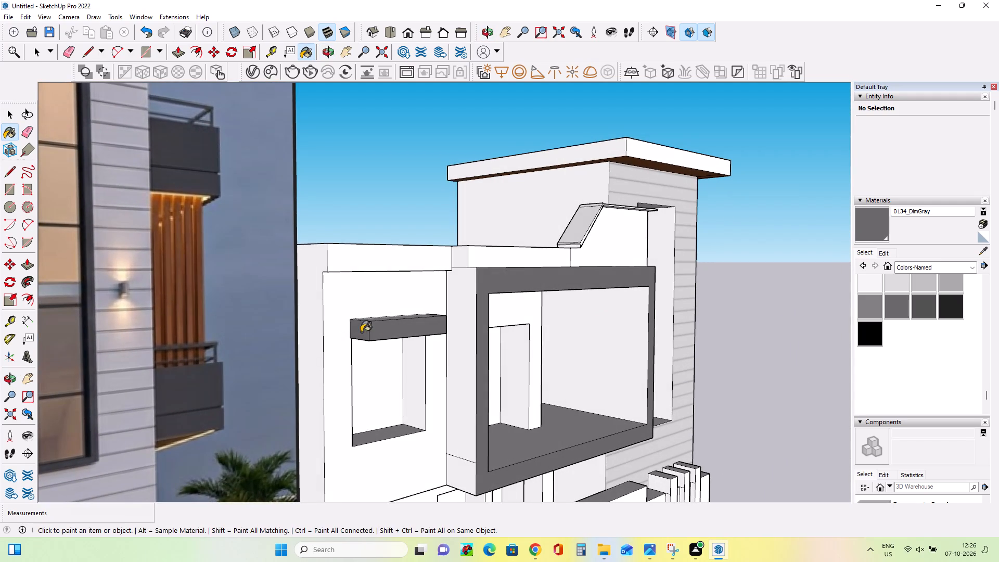
Paint the outer side face of the balcony frame facing the window, including its lower part, with 0134_DimGray.
{"action": "middle_click_drag", "start_coordinate": [409, 356], "coordinate": [403, 359]}
{"action": "scroll", "coordinate": [491, 343], "scroll_direction": "down", "scroll_amount": 8}
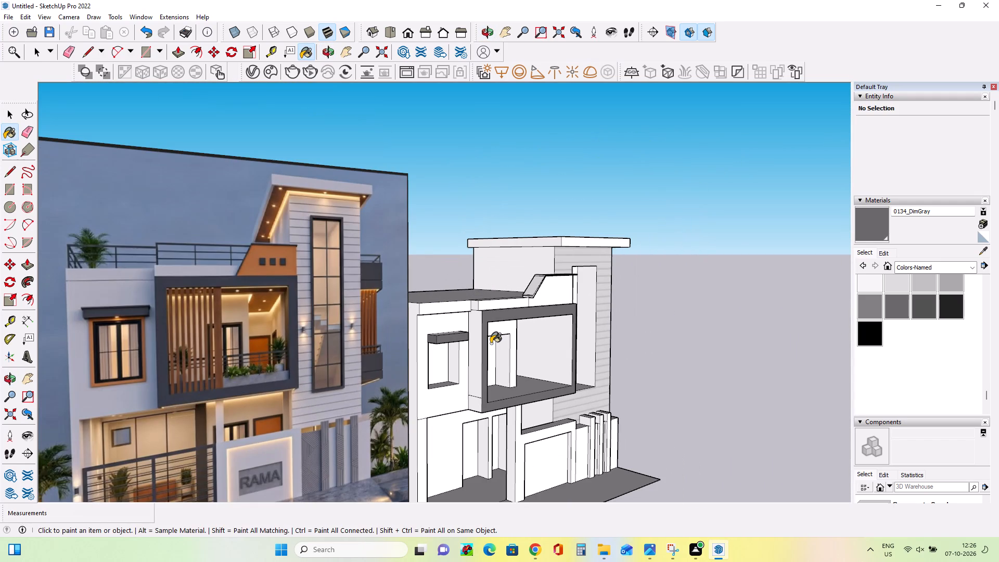
{"action": "middle_click_drag", "start_coordinate": [473, 350], "coordinate": [504, 345]}
{"action": "left_click", "coordinate": [488, 344]}
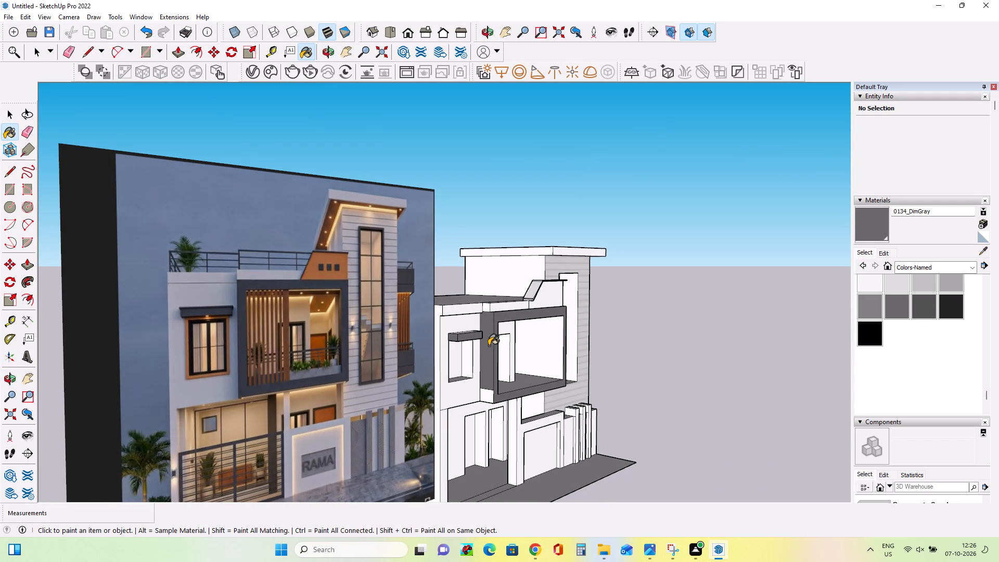
{"action": "middle_click", "coordinate": [499, 363]}
{"action": "left_click", "coordinate": [486, 396]}
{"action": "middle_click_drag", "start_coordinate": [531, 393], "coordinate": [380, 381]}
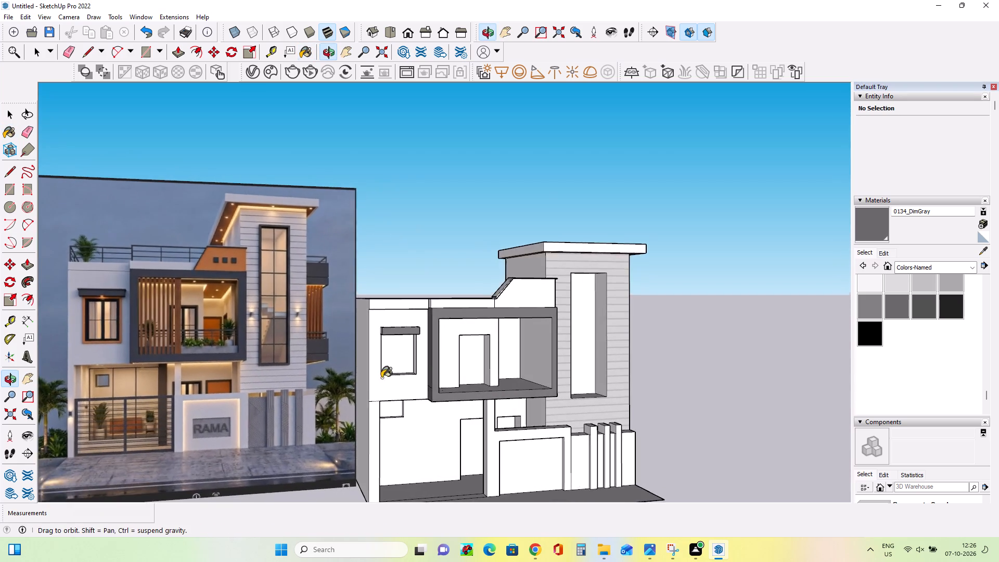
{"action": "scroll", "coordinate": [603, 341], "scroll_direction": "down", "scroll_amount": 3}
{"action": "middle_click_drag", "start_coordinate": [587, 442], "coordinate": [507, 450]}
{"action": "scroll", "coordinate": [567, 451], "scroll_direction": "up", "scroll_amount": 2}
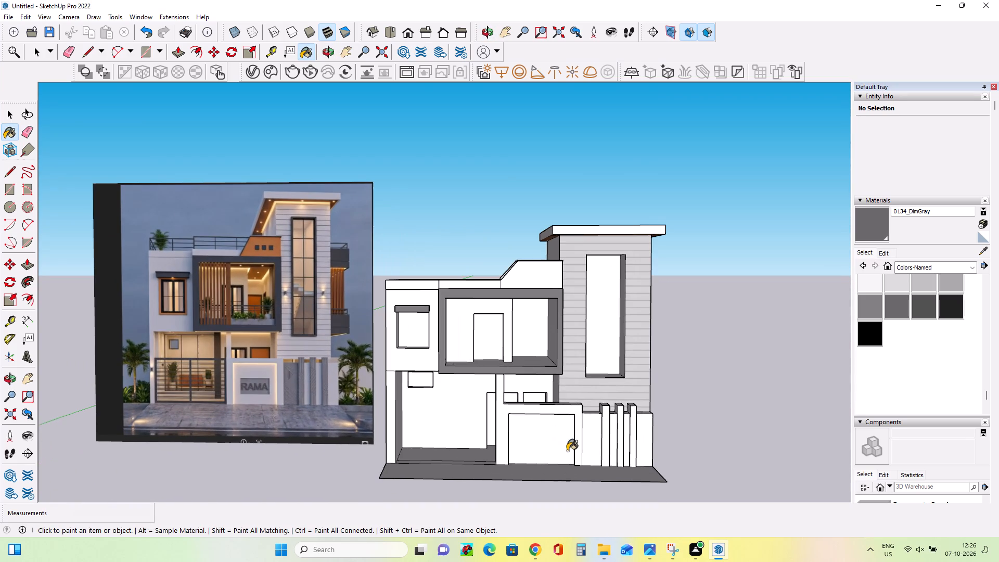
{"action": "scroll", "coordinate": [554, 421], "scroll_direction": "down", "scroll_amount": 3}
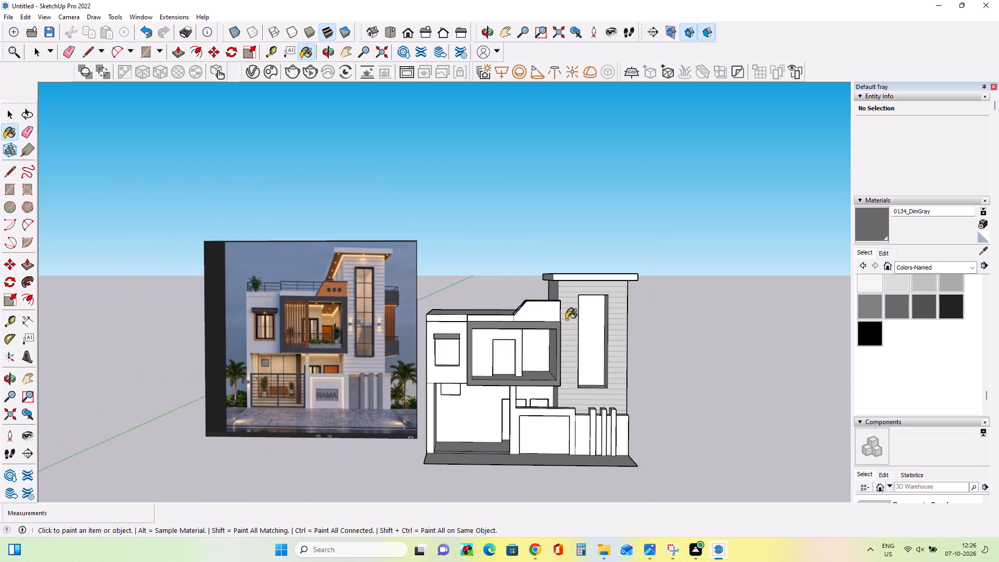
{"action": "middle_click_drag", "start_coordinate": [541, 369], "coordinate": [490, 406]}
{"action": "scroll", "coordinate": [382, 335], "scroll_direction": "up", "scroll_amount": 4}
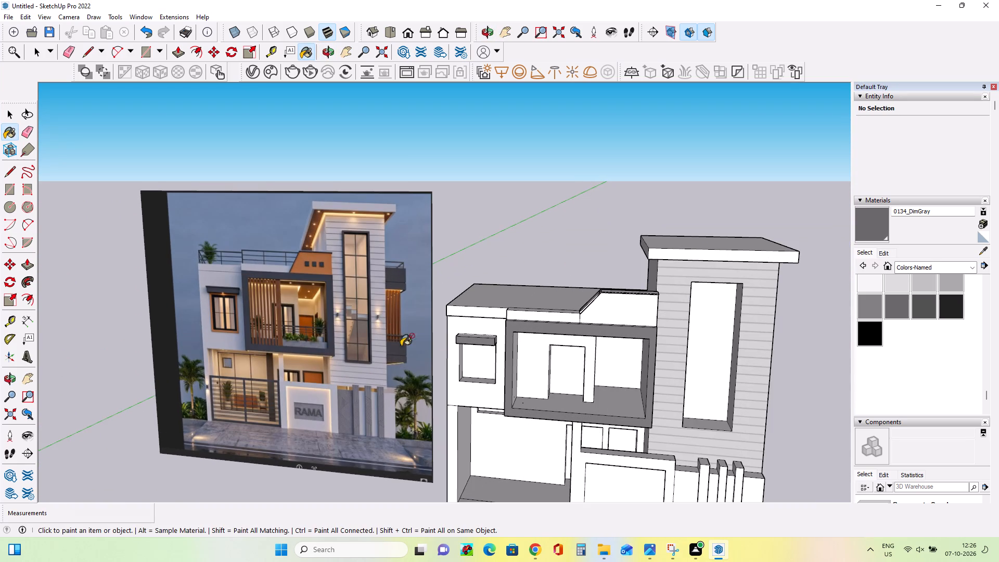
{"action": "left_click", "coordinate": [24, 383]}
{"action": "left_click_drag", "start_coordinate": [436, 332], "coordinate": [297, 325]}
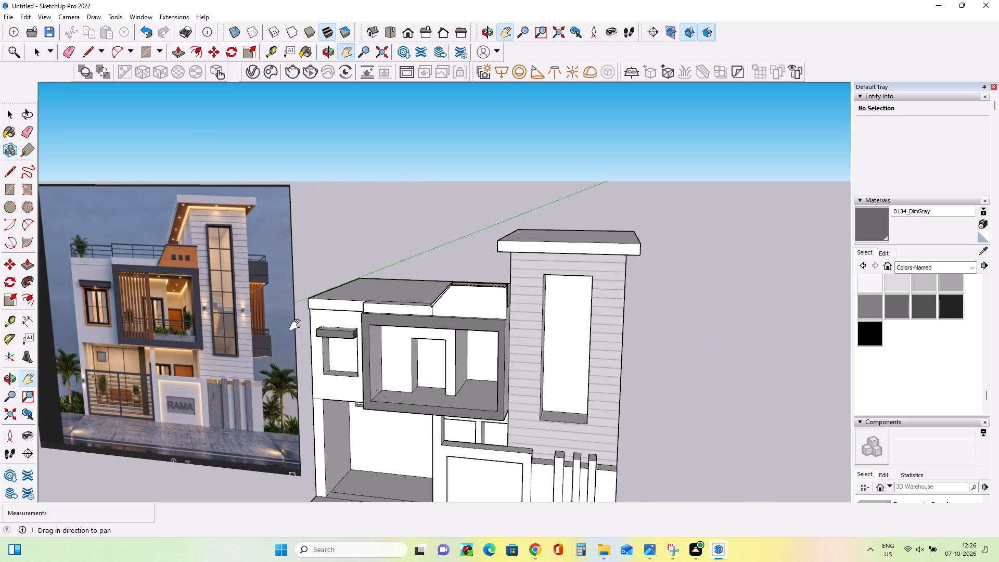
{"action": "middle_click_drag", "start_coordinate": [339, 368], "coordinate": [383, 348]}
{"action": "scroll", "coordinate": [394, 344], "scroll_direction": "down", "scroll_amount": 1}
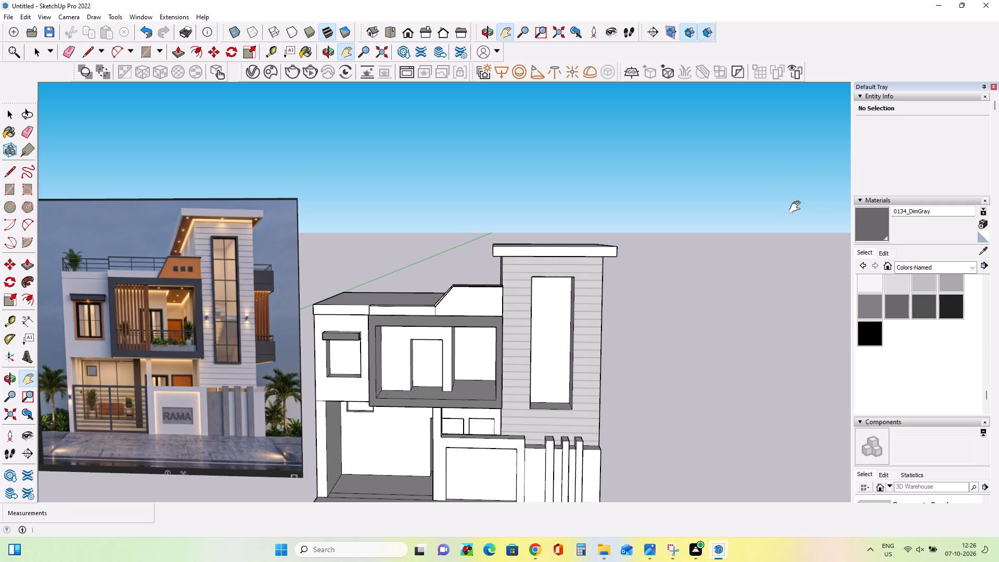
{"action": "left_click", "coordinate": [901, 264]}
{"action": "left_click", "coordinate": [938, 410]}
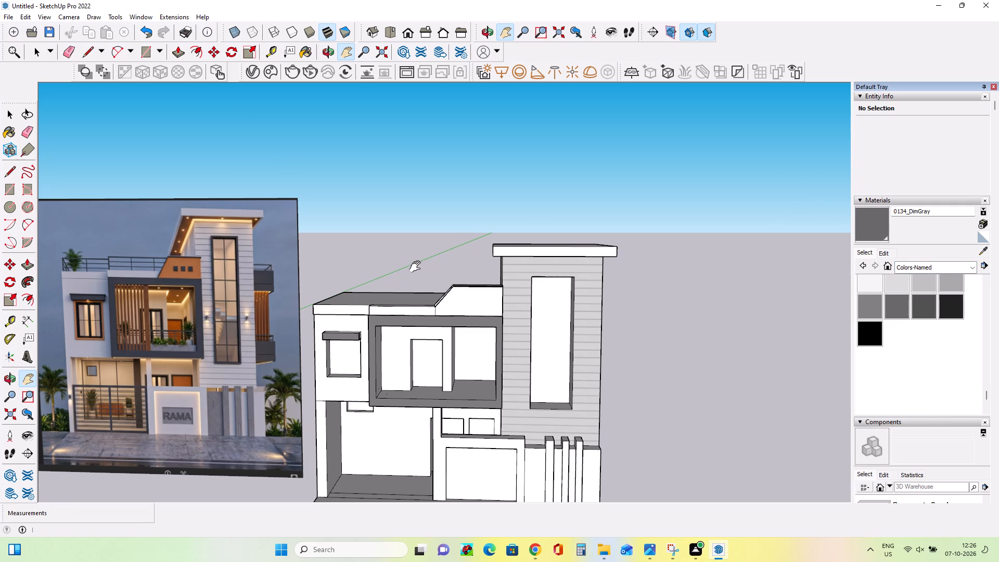
Draw a small upright rectangle about 10 3/4" by 6 5/8" on the sloped parapet wall above the balcony.
{"action": "scroll", "coordinate": [24, 269], "scroll_direction": "up", "scroll_amount": 1}
{"action": "left_click", "coordinate": [9, 189]}
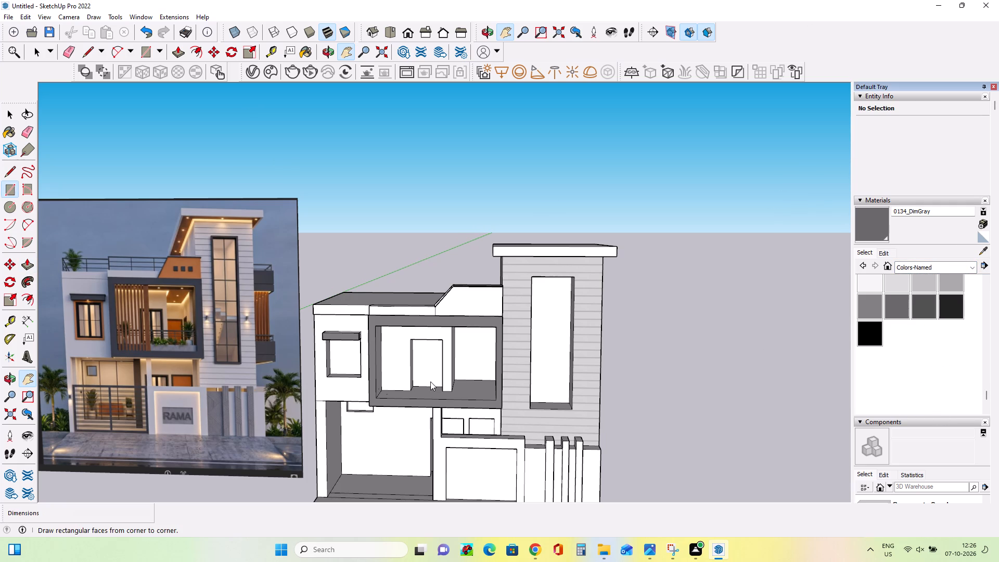
{"action": "scroll", "coordinate": [431, 378], "scroll_direction": "up", "scroll_amount": 3}
{"action": "scroll", "coordinate": [486, 279], "scroll_direction": "up", "scroll_amount": 2}
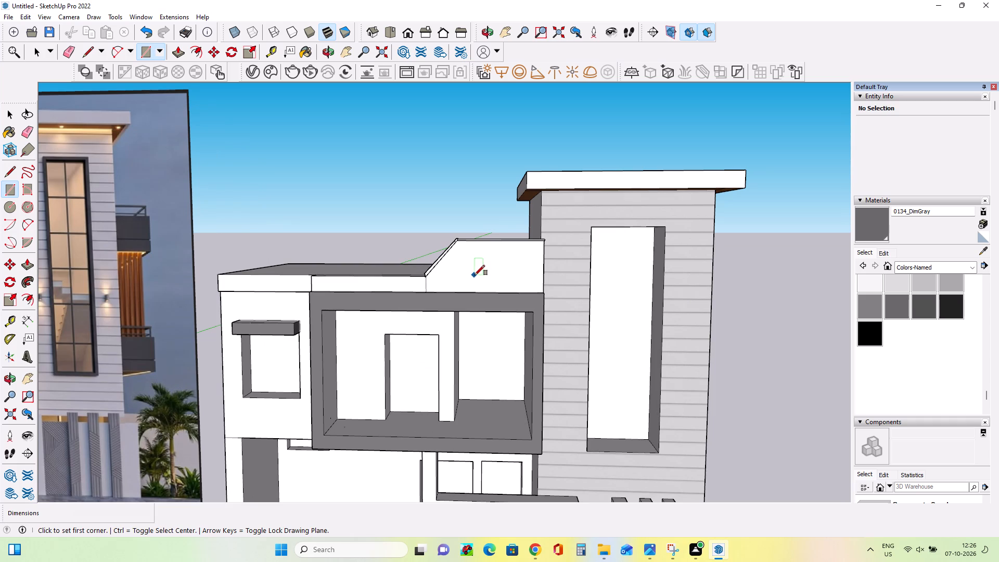
{"action": "left_click", "coordinate": [480, 277]}
{"action": "left_click", "coordinate": [490, 260]}
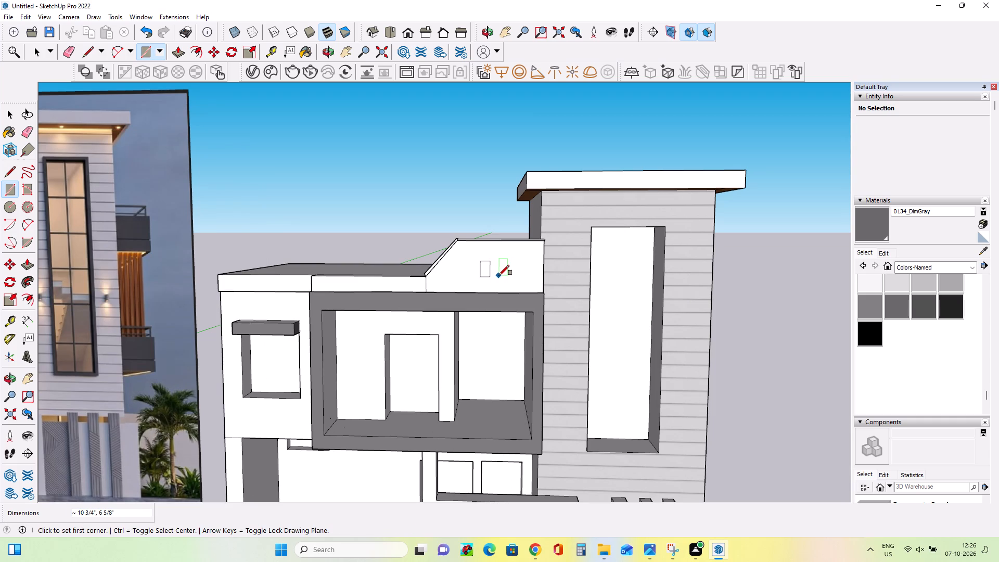
Copy the small rectangle on the sloped parapet wall about 8 9/16" horizontally toward the tower, making one copy.
{"action": "scroll", "coordinate": [499, 275], "scroll_direction": "up", "scroll_amount": 4}
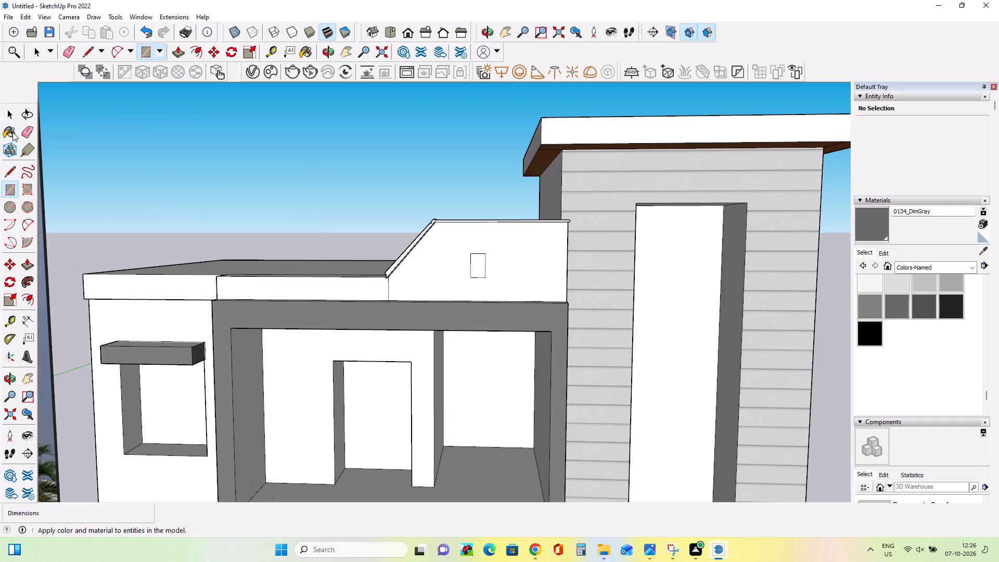
{"action": "left_click", "coordinate": [10, 117]}
{"action": "scroll", "coordinate": [489, 260], "scroll_direction": "up", "scroll_amount": 7}
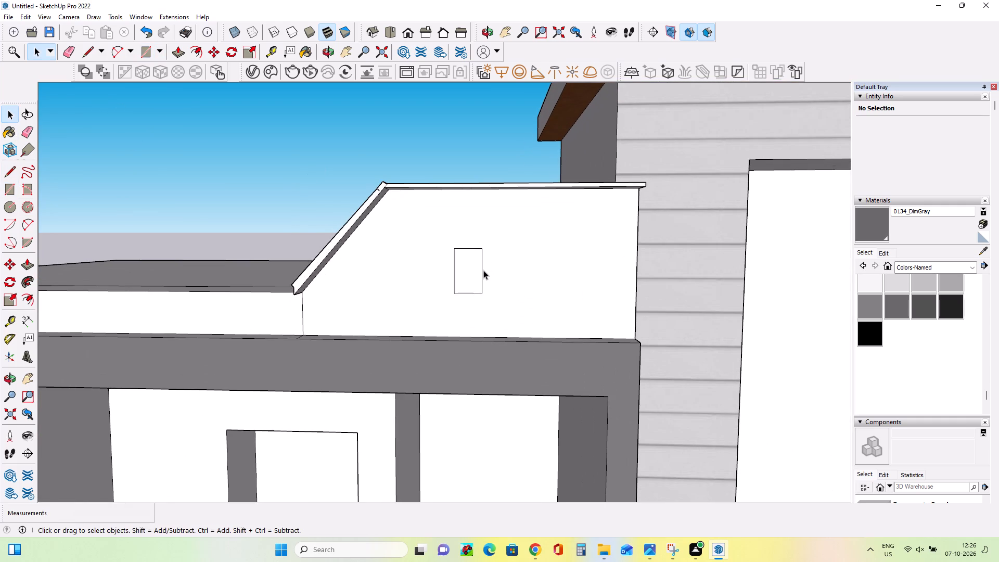
{"action": "left_click", "coordinate": [481, 272]}
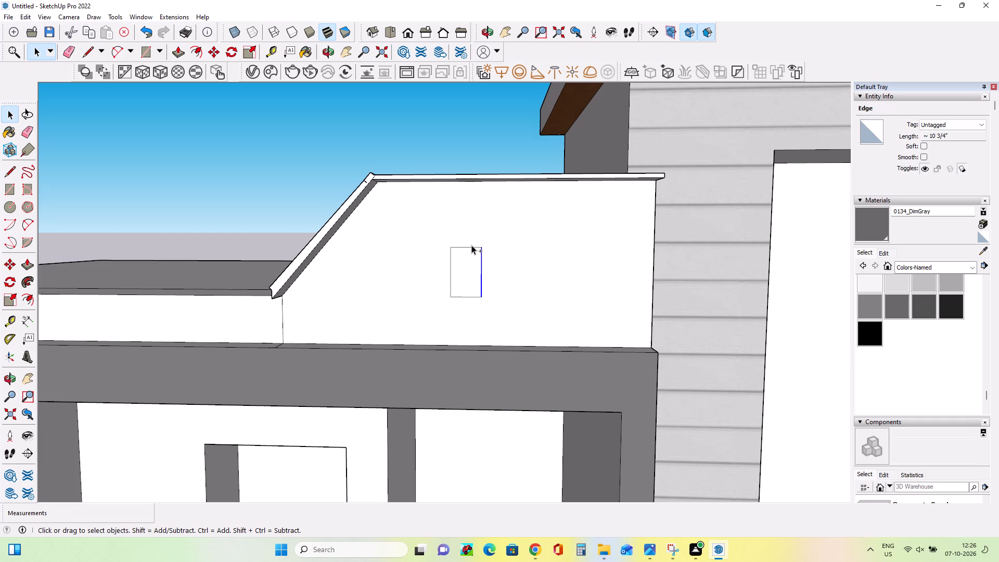
{"action": "left_click", "coordinate": [472, 246], "text": "ctrl"}
{"action": "left_click", "coordinate": [422, 147]}
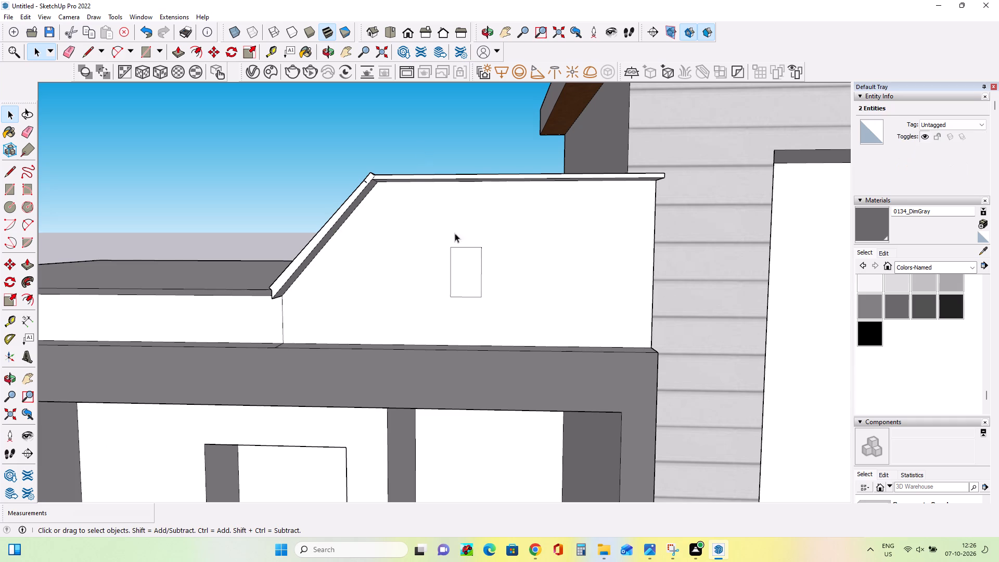
{"action": "left_click", "coordinate": [482, 263], "text": "ctrl"}
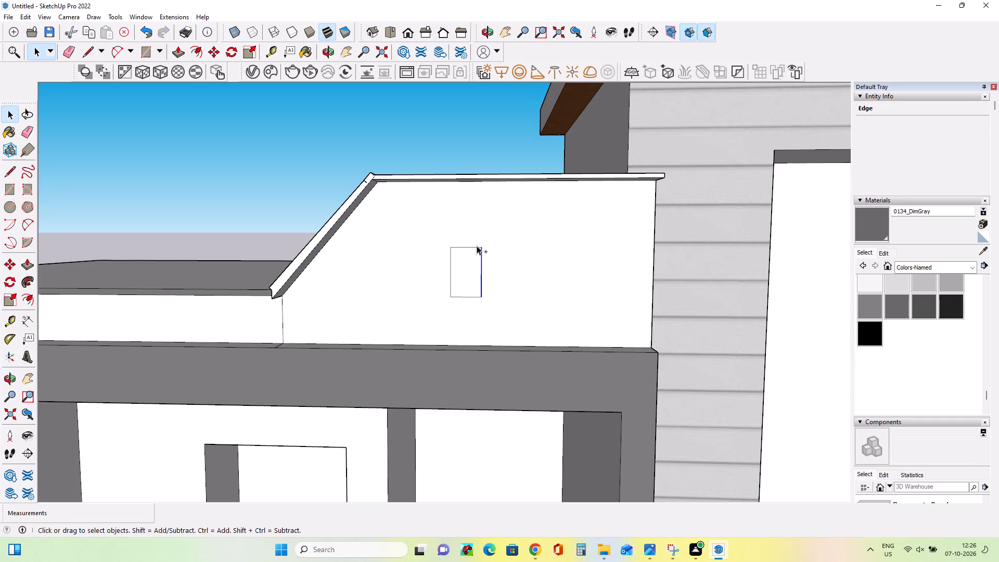
{"action": "left_click", "coordinate": [477, 246], "text": "ctrl"}
{"action": "left_click", "coordinate": [472, 247], "text": "ctrl"}
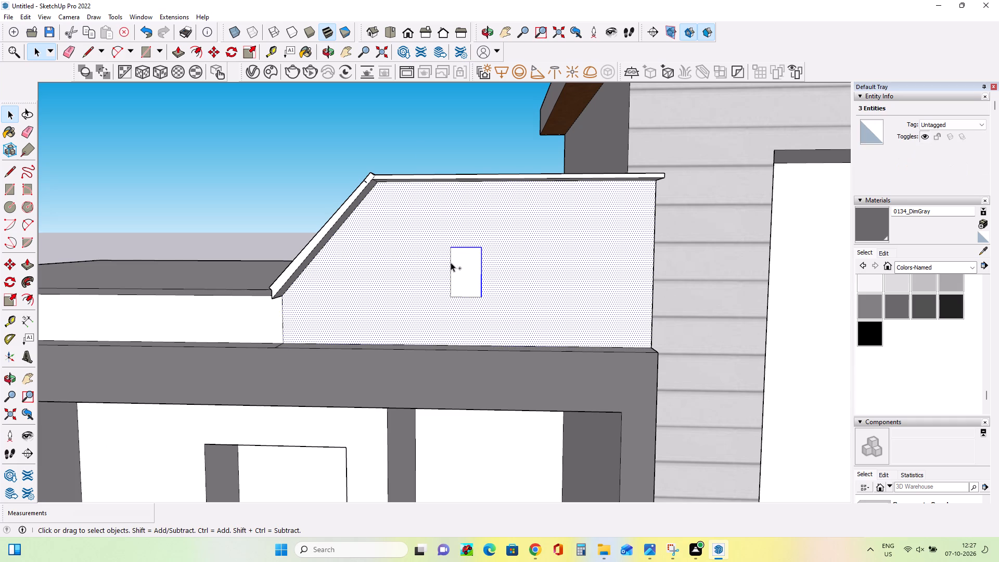
{"action": "left_click", "coordinate": [451, 262], "text": "ctrl"}
{"action": "left_click", "coordinate": [461, 295], "text": "ctrl"}
{"action": "left_click", "coordinate": [472, 297], "text": "ctrl"}
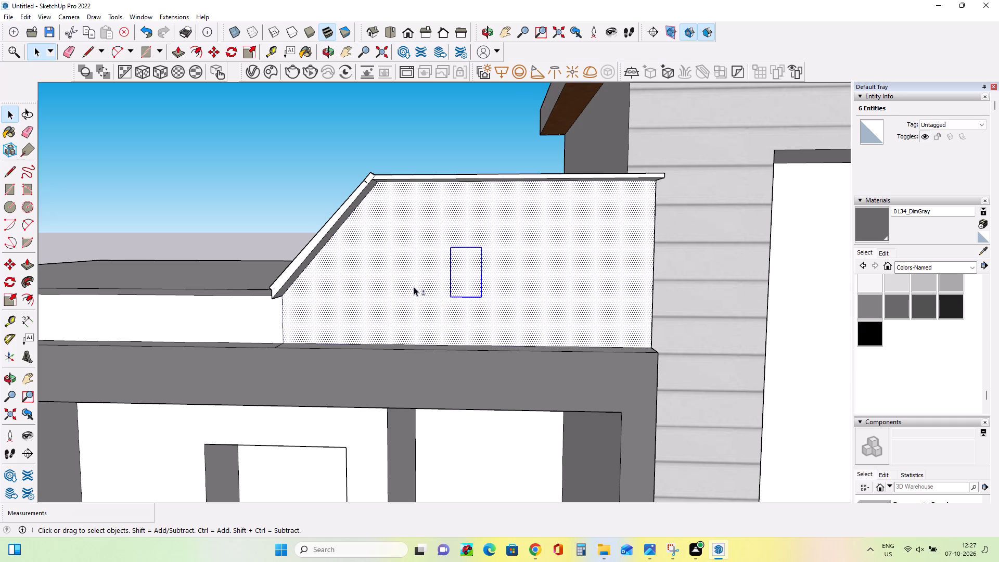
{"action": "left_click", "coordinate": [414, 285], "text": "shift"}
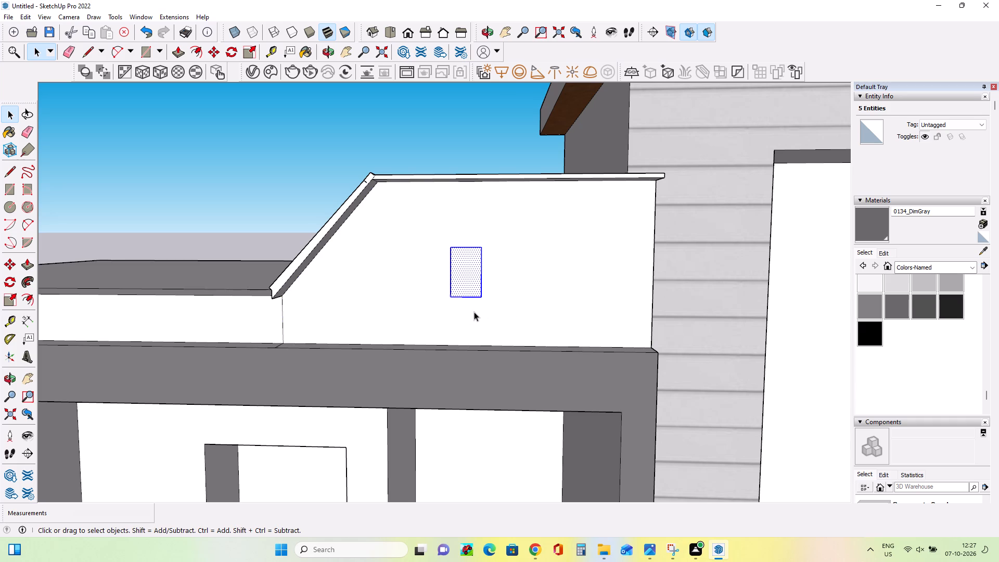
{"action": "key", "text": "m"}
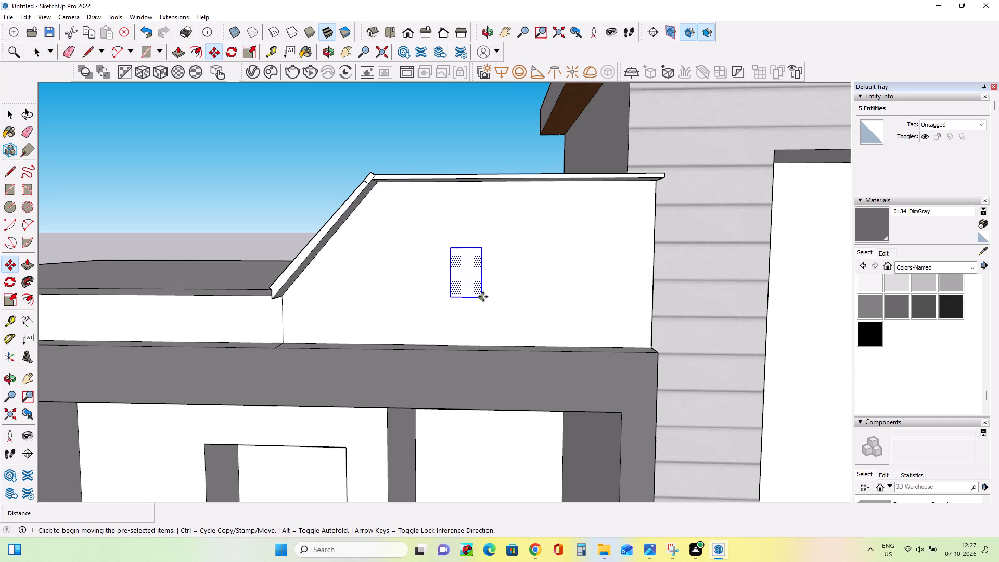
{"action": "left_click", "coordinate": [482, 296]}
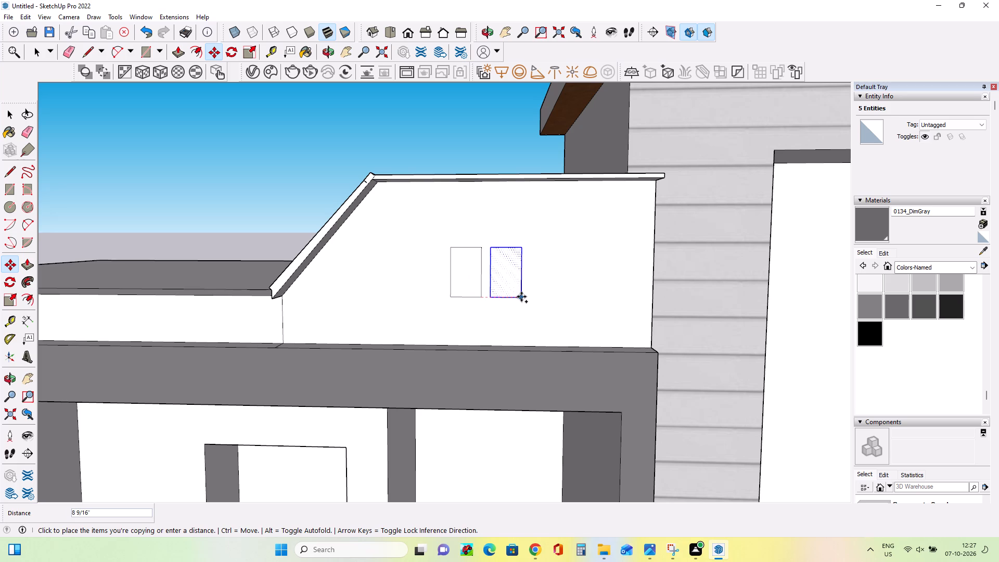
{"action": "left_click", "coordinate": [521, 297]}
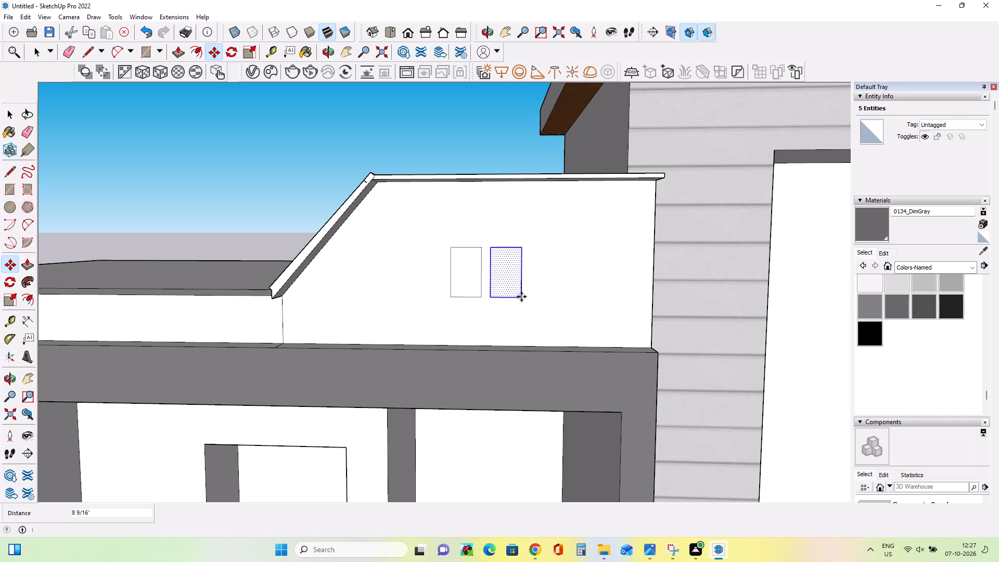
{"action": "key", "text": "shift+asterisk"}
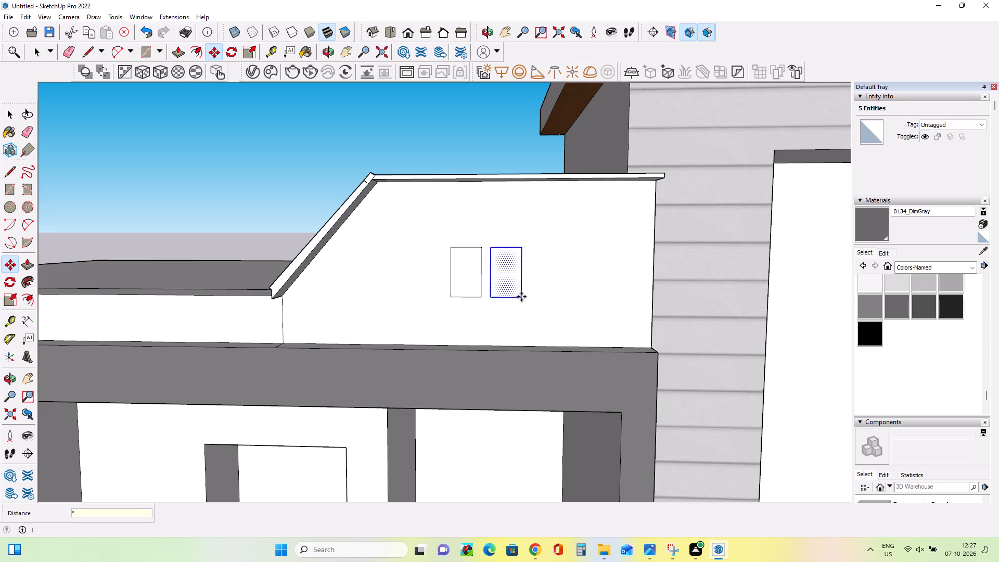
{"action": "key", "text": "1"}
{"action": "key", "text": "Return"}
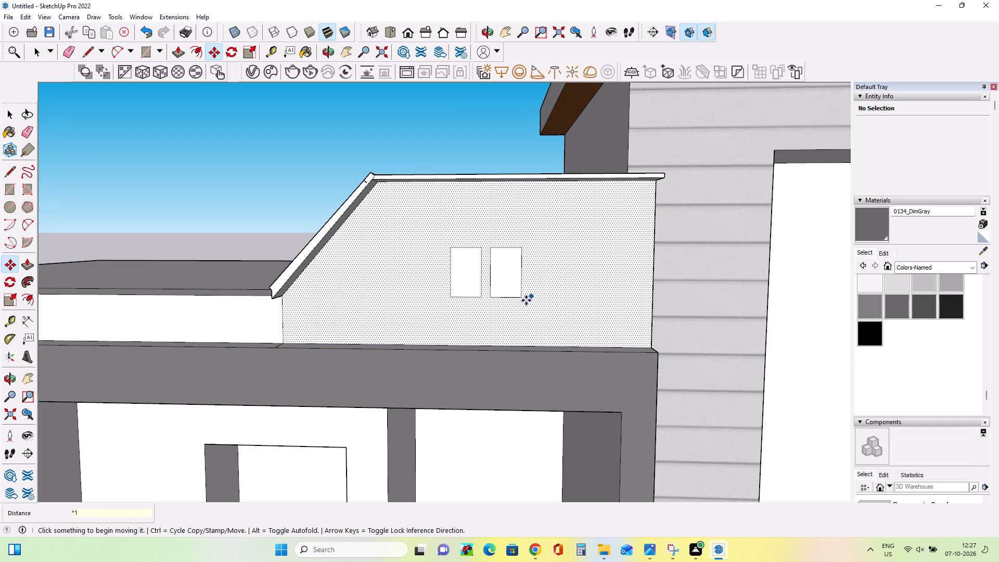
Copy the second small parapet rectangle about 8 15/16" toward the tower to make a third one in the row.
{"action": "left_click", "coordinate": [10, 114]}
{"action": "left_click", "coordinate": [499, 296]}
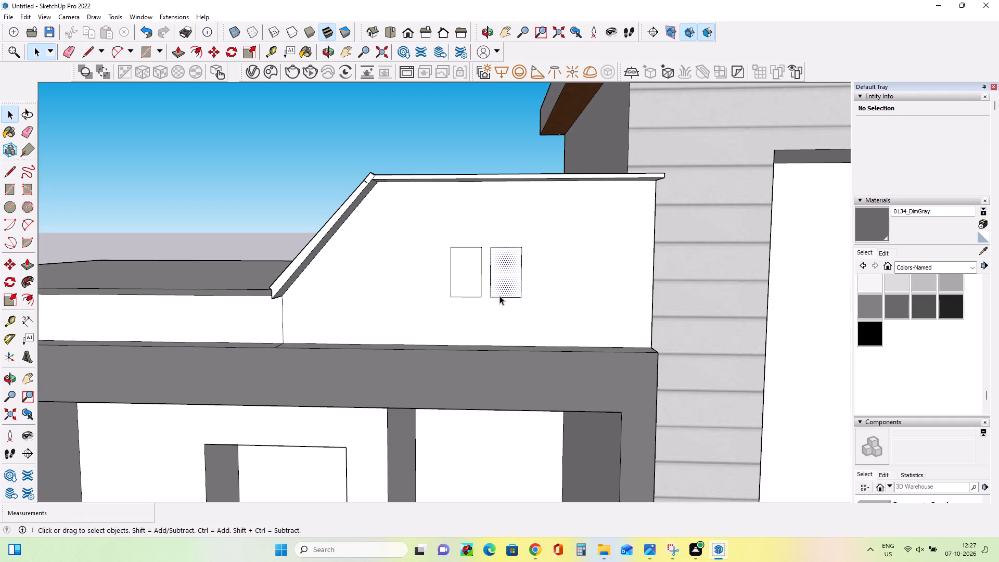
{"action": "left_click", "coordinate": [508, 297]}
{"action": "left_click", "coordinate": [522, 290], "text": "ctrl"}
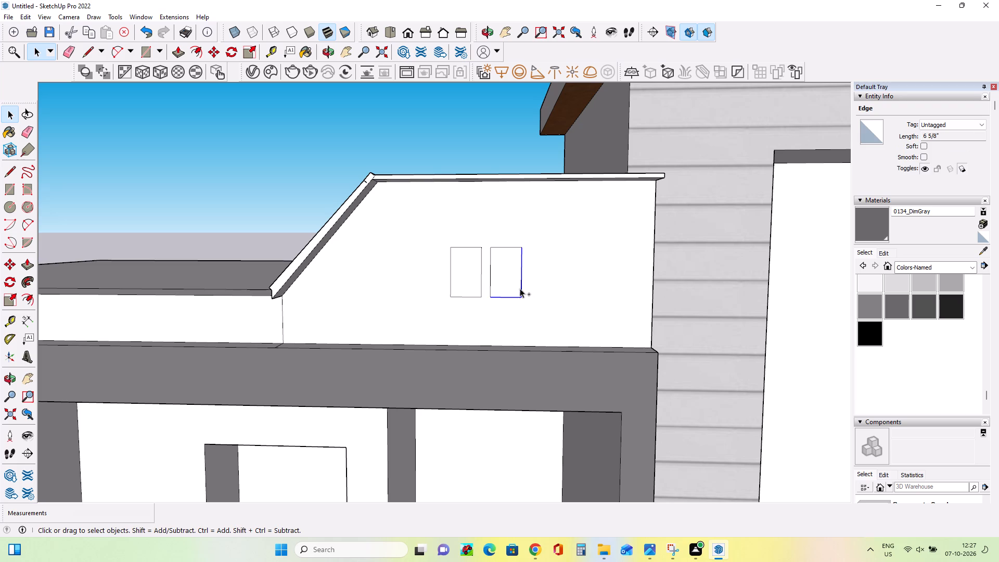
{"action": "left_click", "coordinate": [509, 248], "text": "ctrl"}
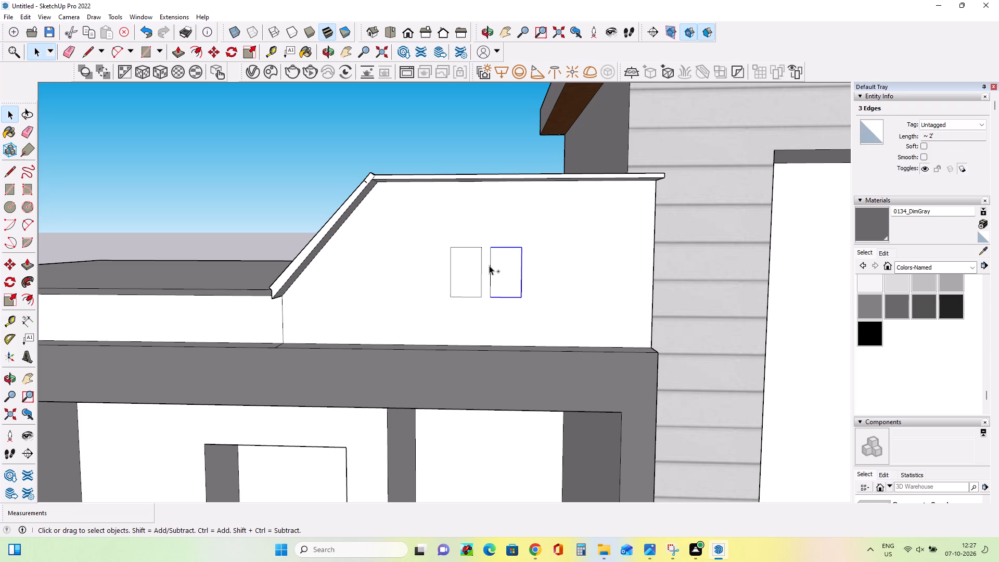
{"action": "left_click", "coordinate": [490, 267], "text": "ctrl"}
{"action": "key", "text": "m"}
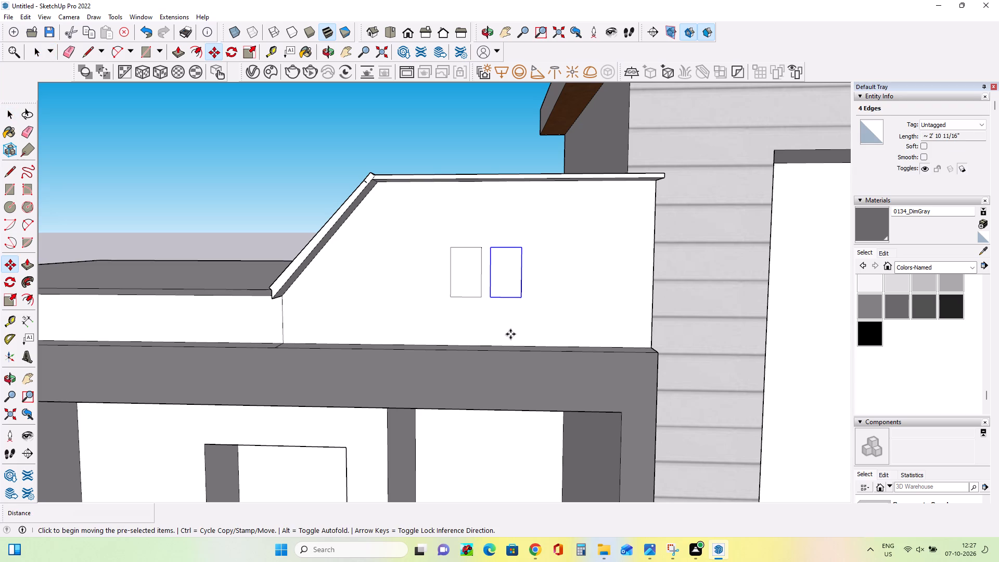
{"action": "left_click", "coordinate": [521, 296]}
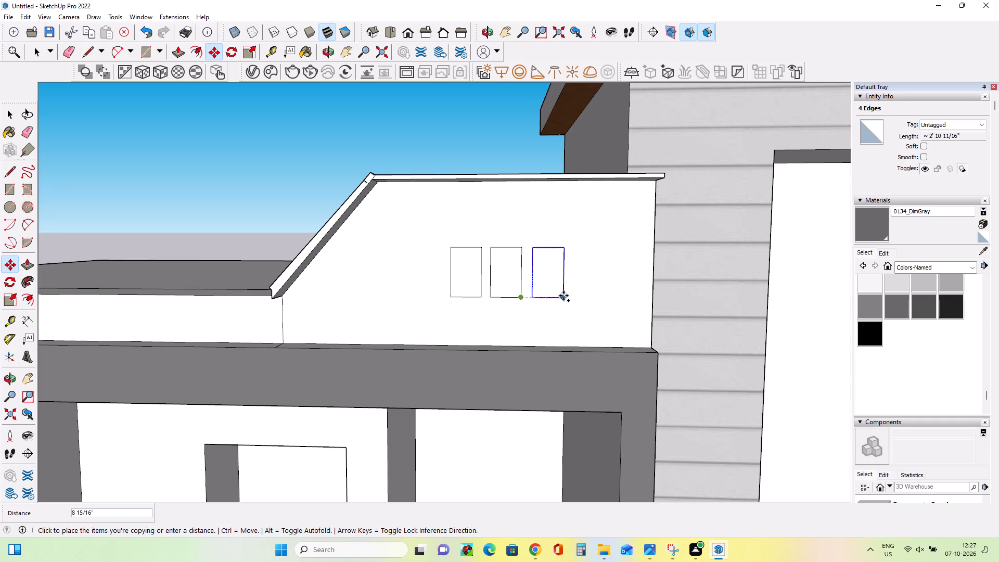
{"action": "left_click", "coordinate": [563, 296]}
Push/Pull the three small parapet rectangles outward into matching raised blocks about 9 11/16" deep.
{"action": "scroll", "coordinate": [575, 304], "scroll_direction": "down", "scroll_amount": 17}
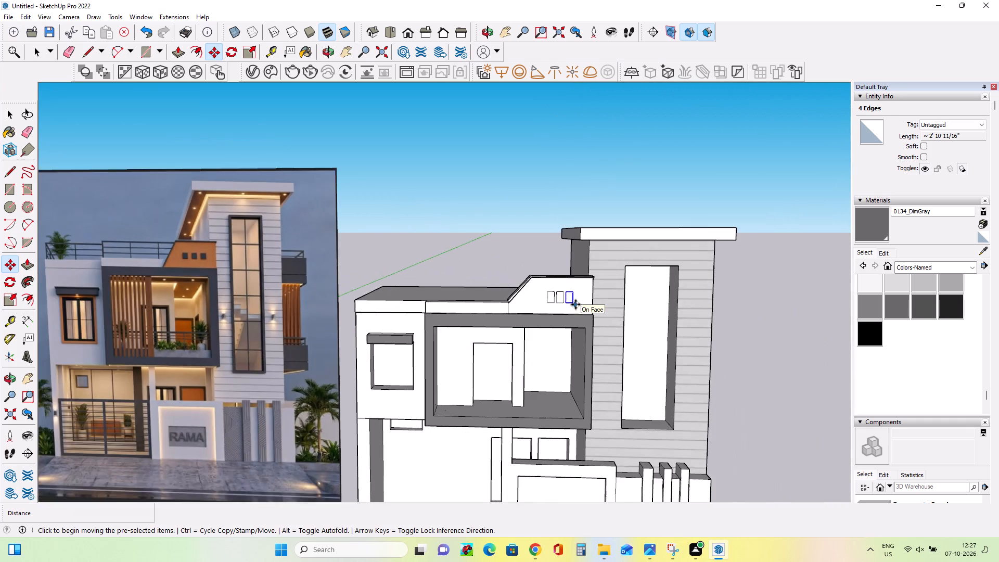
{"action": "scroll", "coordinate": [565, 299], "scroll_direction": "up", "scroll_amount": 7}
{"action": "scroll", "coordinate": [565, 302], "scroll_direction": "down", "scroll_amount": 3}
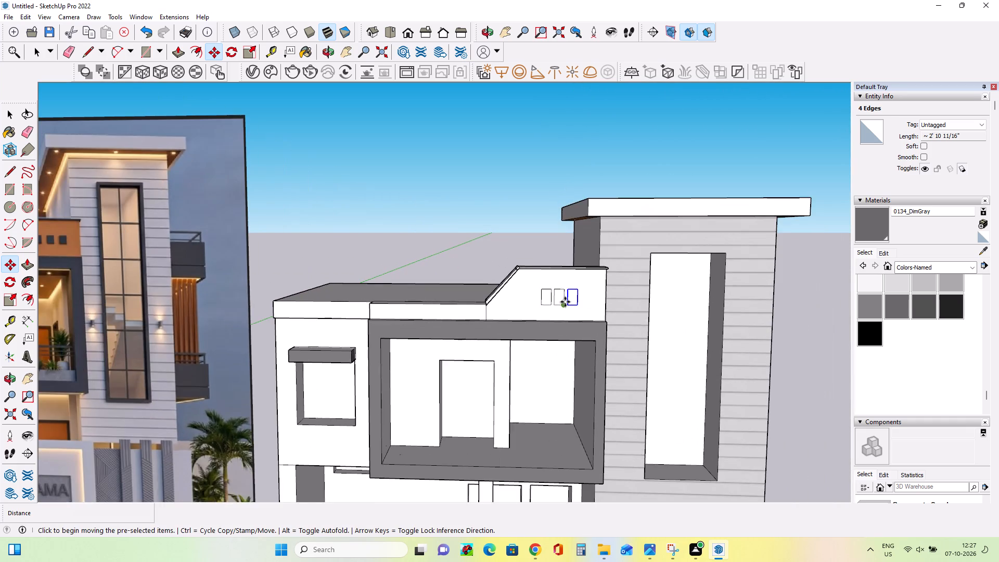
{"action": "scroll", "coordinate": [565, 302], "scroll_direction": "down", "scroll_amount": 3}
{"action": "left_click", "coordinate": [27, 269]}
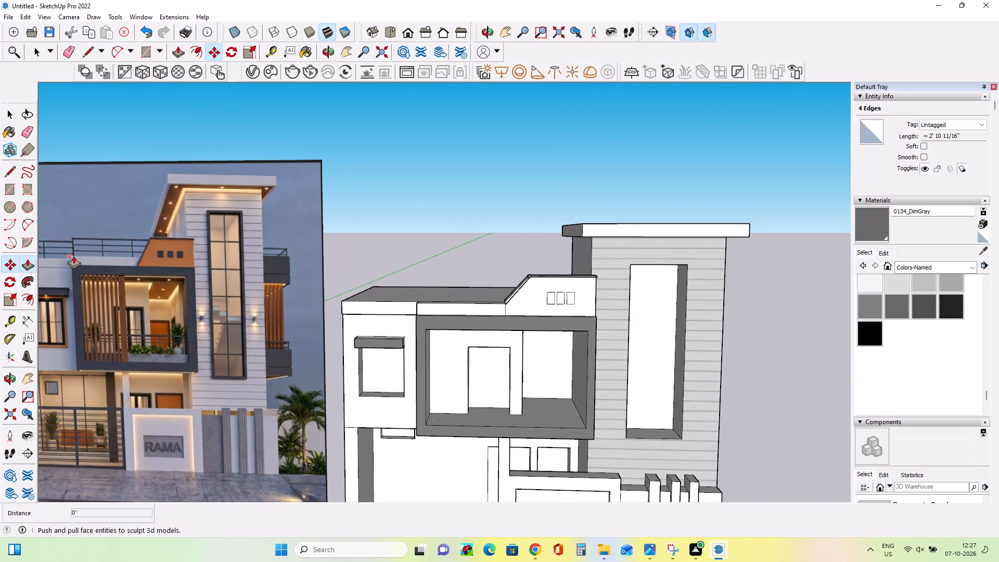
{"action": "scroll", "coordinate": [559, 317], "scroll_direction": "up", "scroll_amount": 6}
{"action": "left_click", "coordinate": [544, 285]}
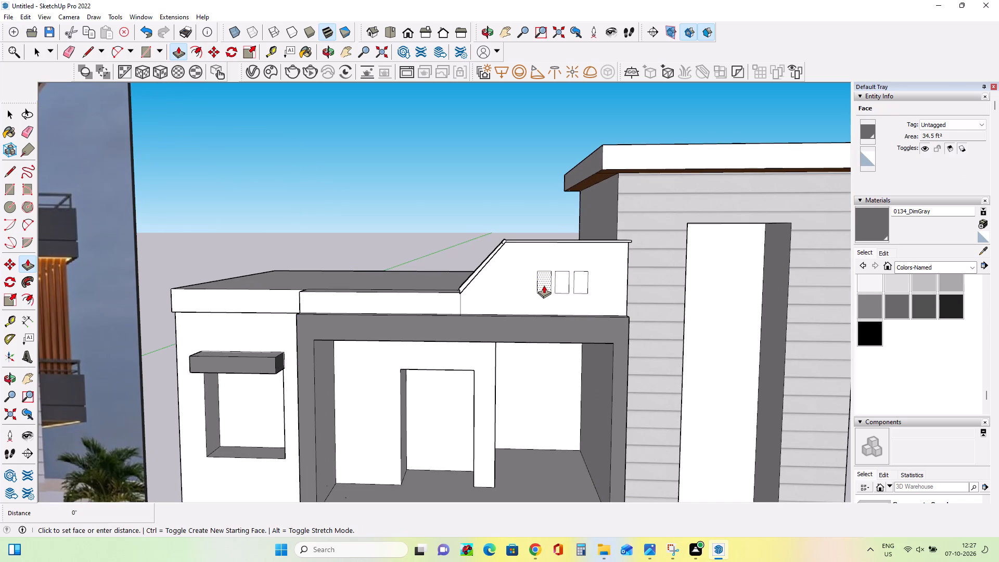
{"action": "left_click", "coordinate": [544, 288]}
{"action": "left_click", "coordinate": [563, 284]}
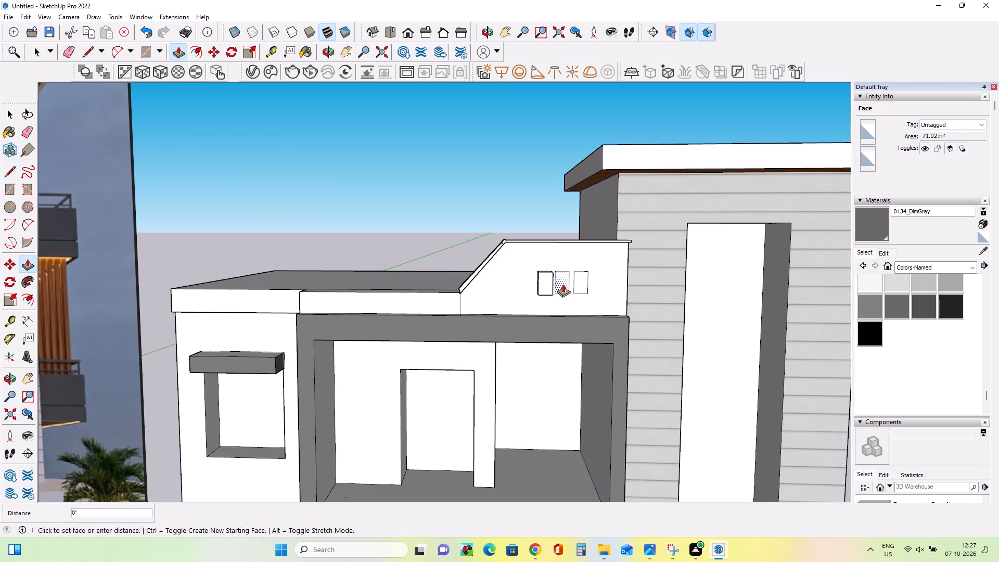
{"action": "left_click", "coordinate": [566, 285]}
{"action": "left_click", "coordinate": [582, 285]}
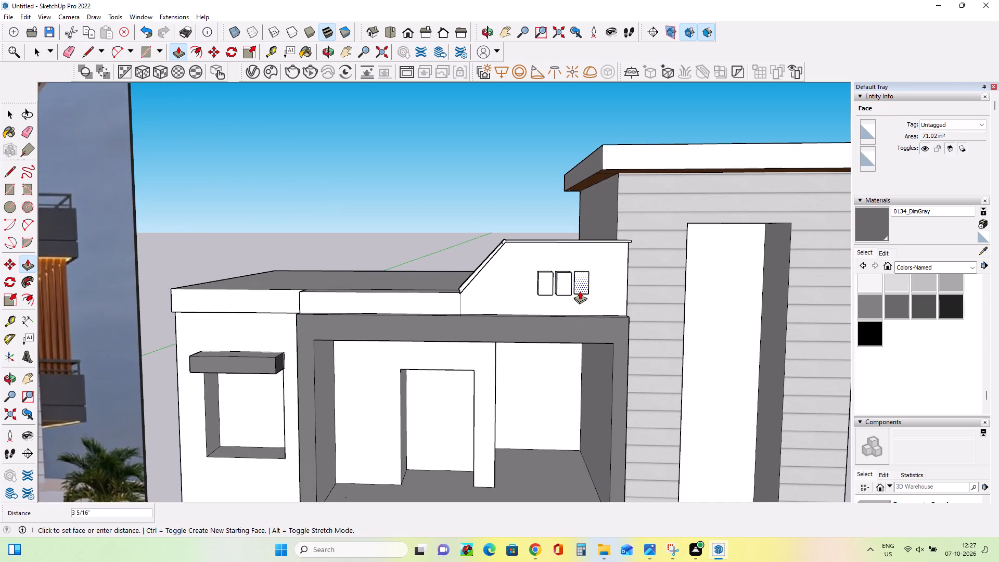
{"action": "left_click", "coordinate": [569, 287]}
{"action": "middle_click_drag", "start_coordinate": [537, 310], "coordinate": [505, 311]}
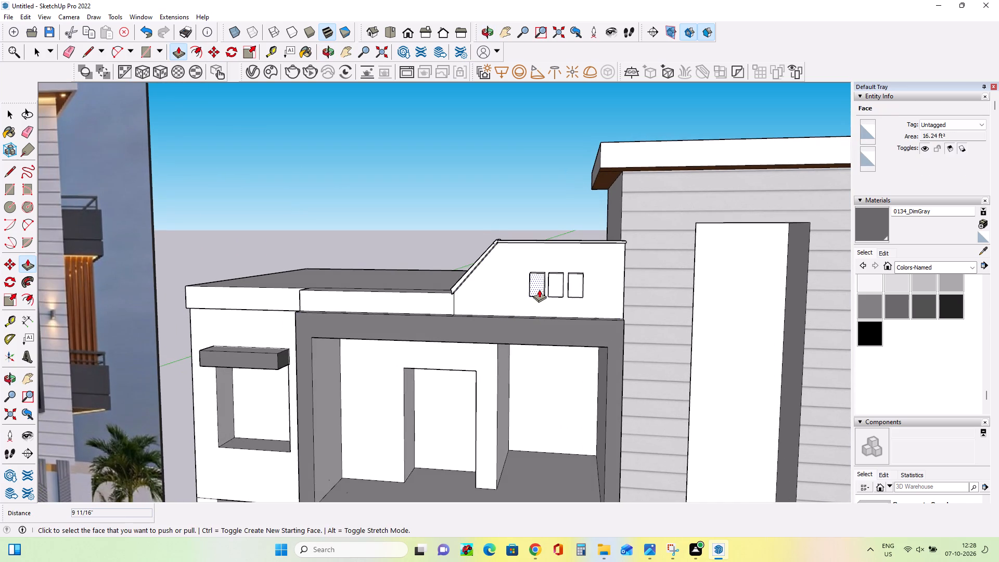
{"action": "left_click", "coordinate": [539, 289]}
{"action": "left_click", "coordinate": [554, 286]}
{"action": "scroll", "coordinate": [554, 326], "scroll_direction": "down", "scroll_amount": 2}
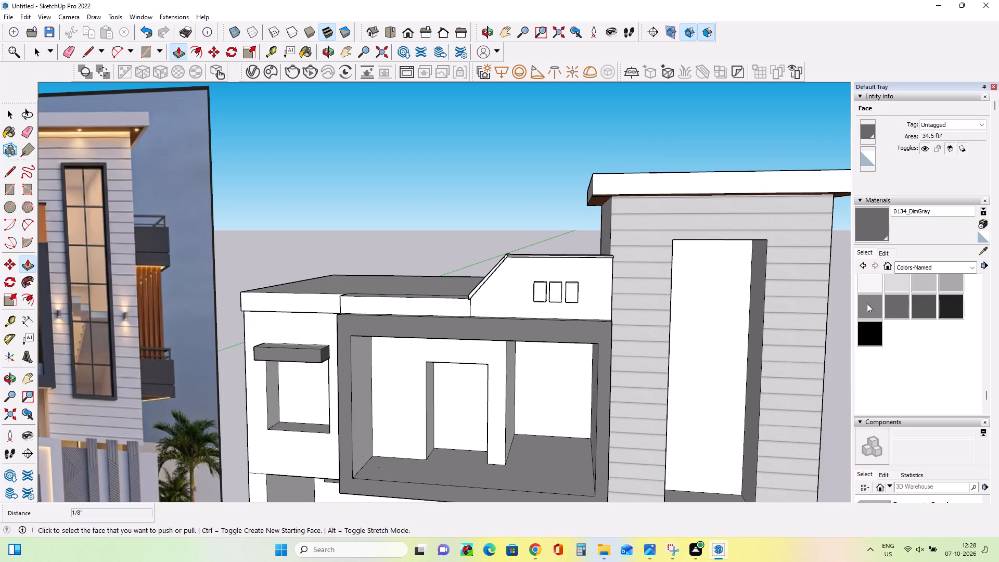
Paint the front faces and the side faces away from the tower of the three parapet blocks with 0134_DimGray.
{"action": "left_click", "coordinate": [890, 310]}
{"action": "left_click", "coordinate": [569, 295]}
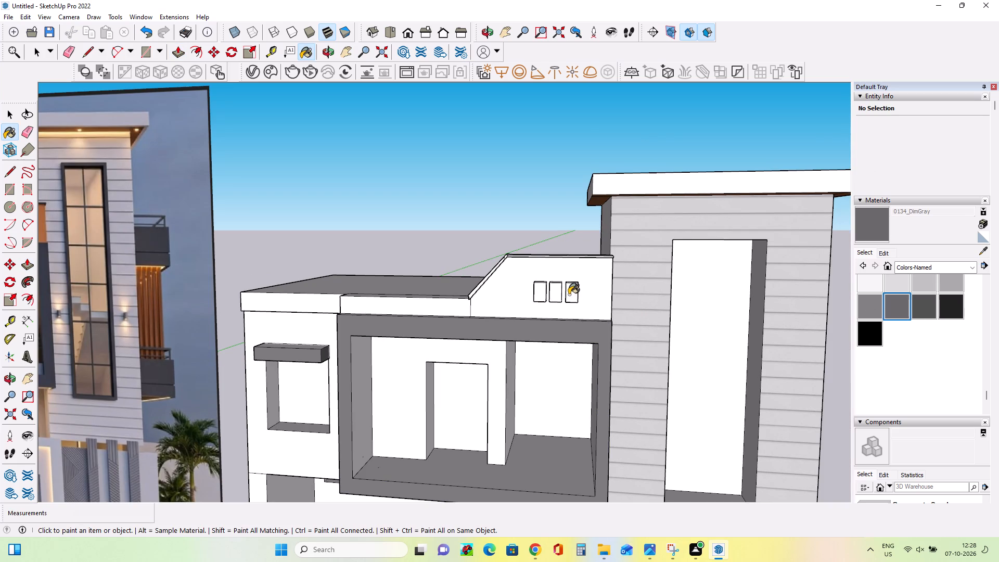
{"action": "left_click", "coordinate": [557, 294]}
{"action": "left_click", "coordinate": [543, 295]}
{"action": "middle_click_drag", "start_coordinate": [520, 310], "coordinate": [642, 316]}
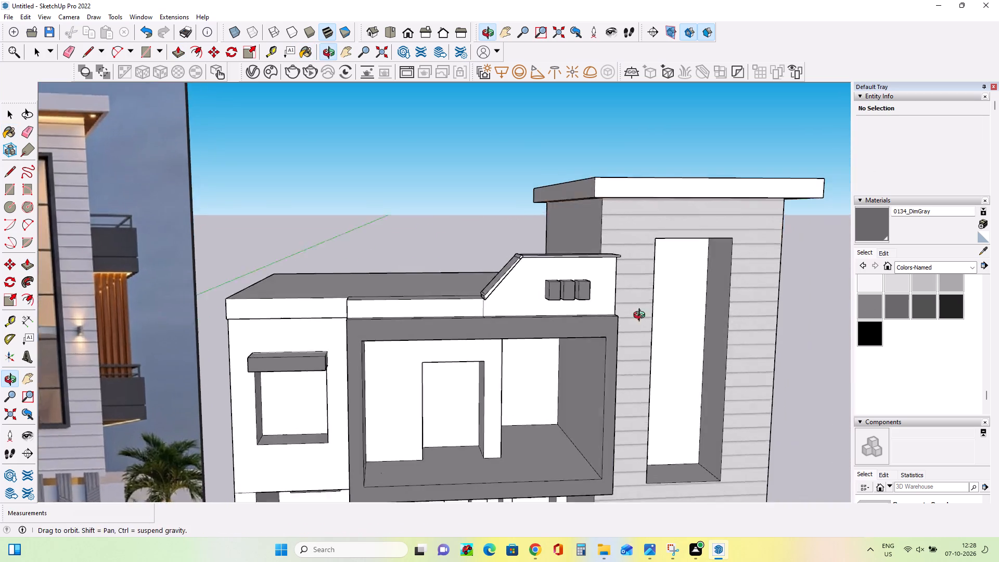
{"action": "middle_click_drag", "start_coordinate": [642, 316], "coordinate": [654, 314]}
{"action": "scroll", "coordinate": [554, 289], "scroll_direction": "up", "scroll_amount": 4}
{"action": "left_click", "coordinate": [547, 289]}
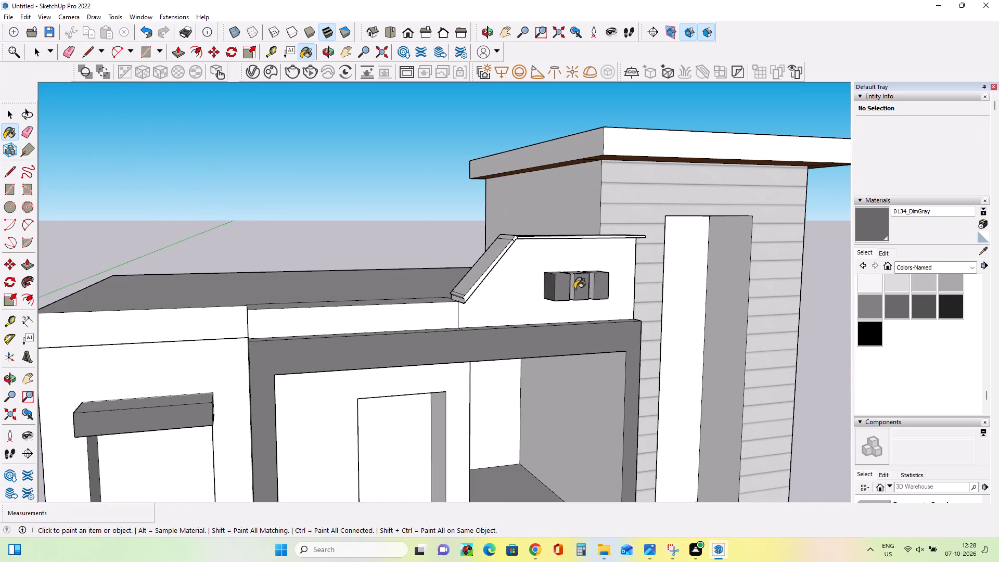
{"action": "left_click", "coordinate": [571, 289]}
{"action": "left_click", "coordinate": [592, 285]}
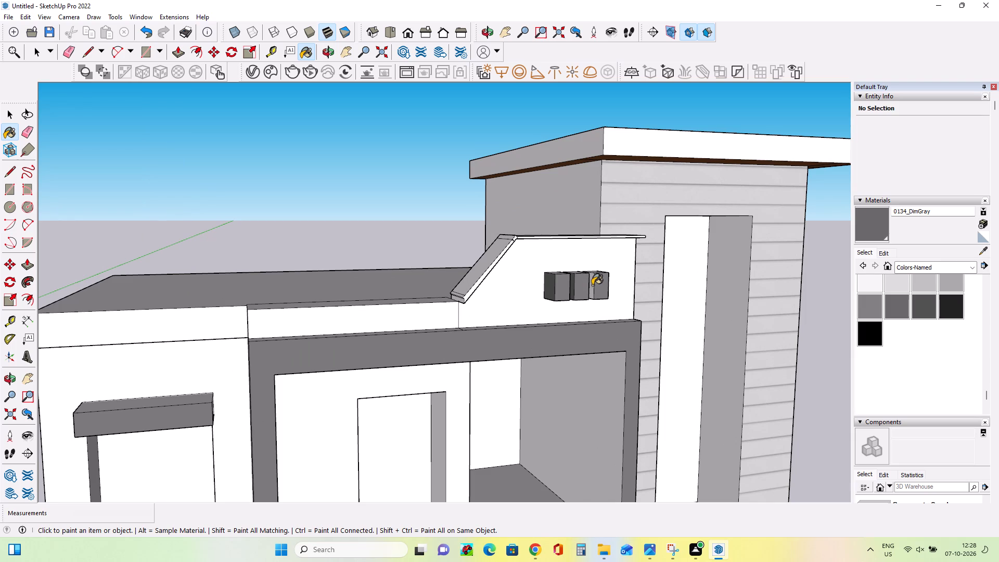
Paint the top faces and the tower-facing side faces of the three parapet blocks with 0134_DimGray.
{"action": "middle_click_drag", "start_coordinate": [638, 321], "coordinate": [381, 341]}
{"action": "left_click", "coordinate": [527, 313]}
{"action": "left_click", "coordinate": [516, 293]}
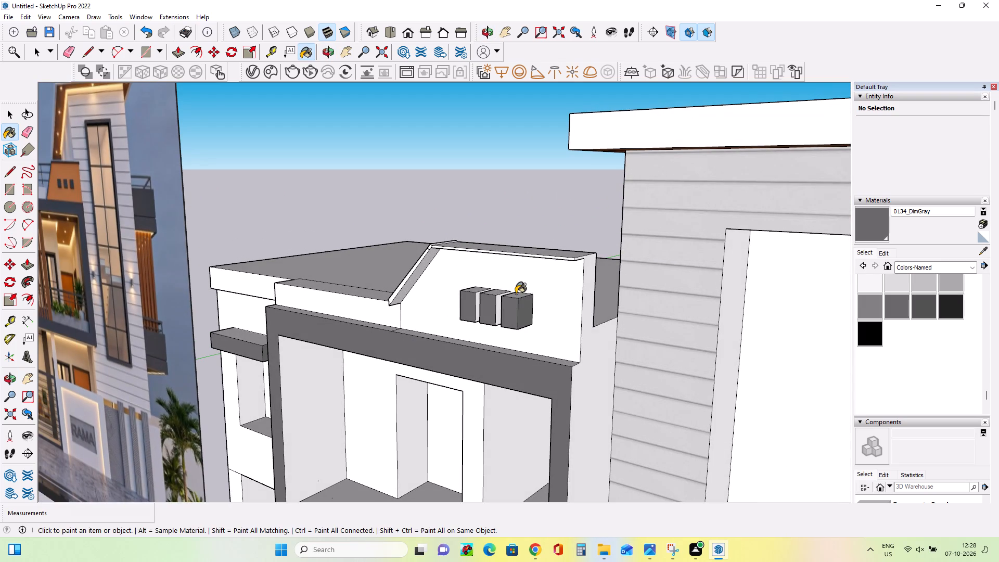
{"action": "left_click", "coordinate": [498, 290]}
{"action": "left_click", "coordinate": [479, 287]}
{"action": "left_click", "coordinate": [476, 290]}
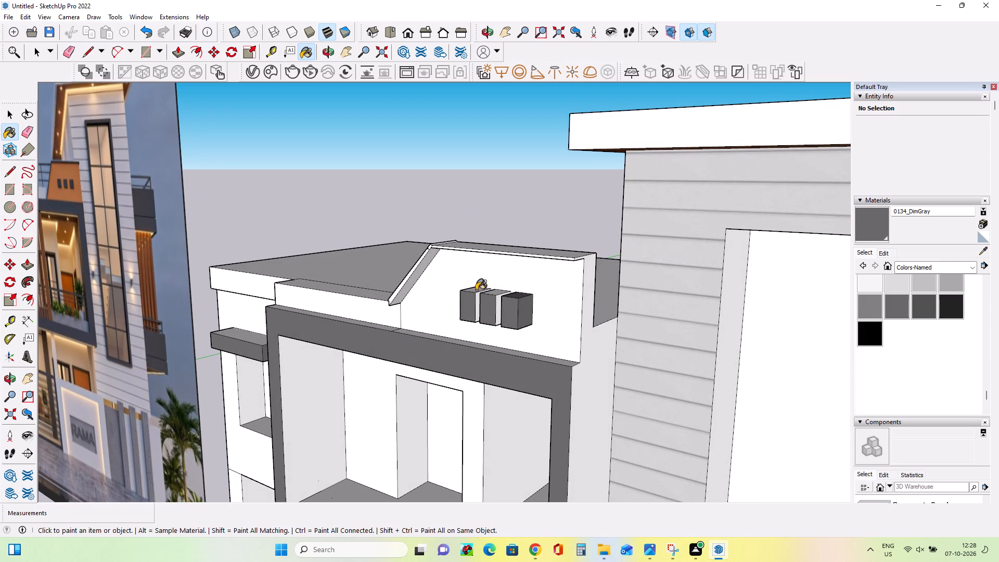
{"action": "left_click", "coordinate": [489, 293]}
{"action": "left_click", "coordinate": [499, 291]}
{"action": "left_click", "coordinate": [498, 304]}
{"action": "left_click", "coordinate": [478, 307]}
Examine the whole front of the house model beside the reference photo to compare their facade details and materials.
{"action": "middle_click_drag", "start_coordinate": [512, 337], "coordinate": [593, 338]}
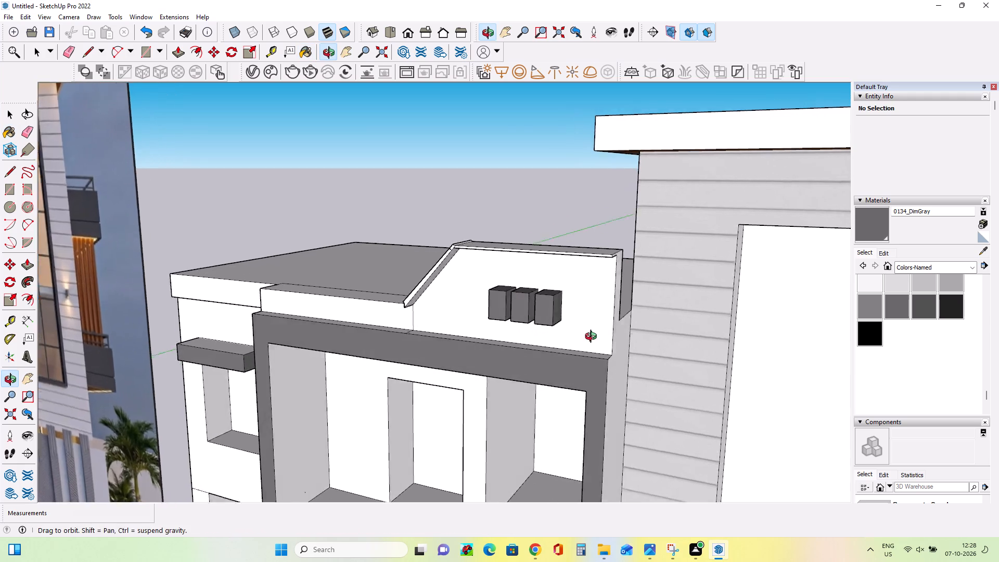
{"action": "middle_click_drag", "start_coordinate": [593, 338], "coordinate": [593, 337]}
{"action": "scroll", "coordinate": [593, 337], "scroll_direction": "down", "scroll_amount": 9}
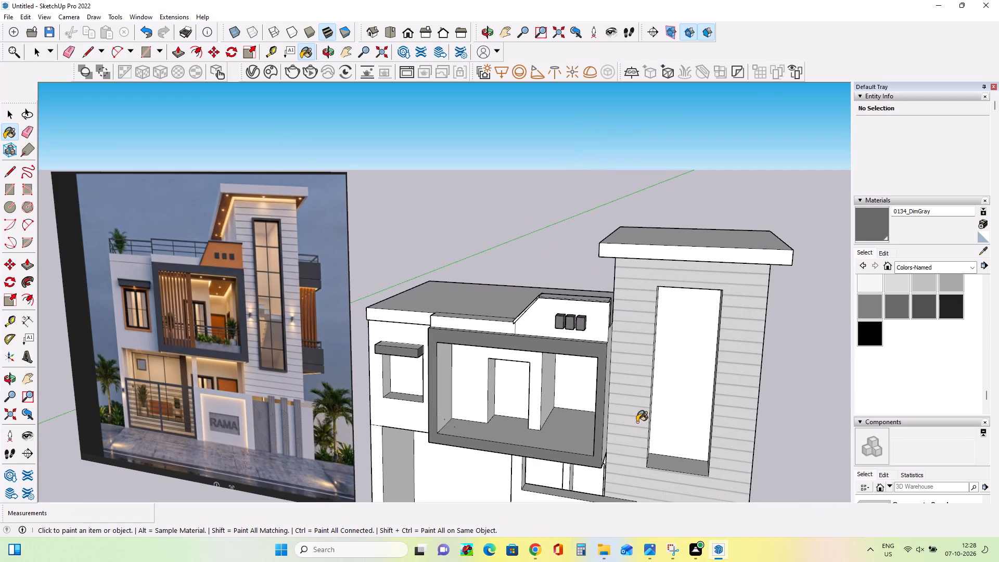
{"action": "scroll", "coordinate": [695, 457], "scroll_direction": "down", "scroll_amount": 8}
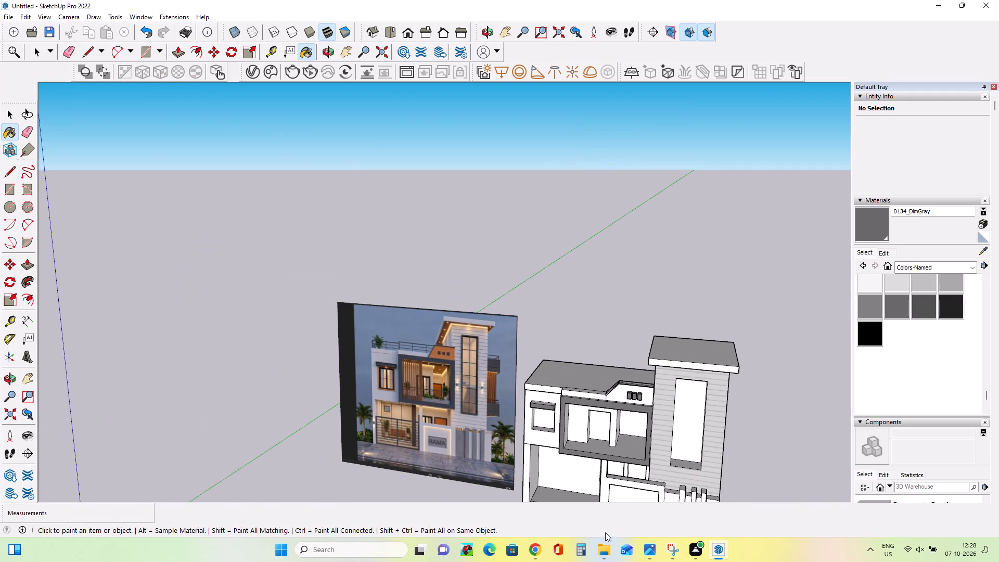
{"action": "left_click", "coordinate": [23, 380]}
{"action": "left_click_drag", "start_coordinate": [489, 436], "coordinate": [366, 354]}
{"action": "middle_click_drag", "start_coordinate": [442, 453], "coordinate": [504, 461]}
{"action": "scroll", "coordinate": [532, 393], "scroll_direction": "up", "scroll_amount": 3}
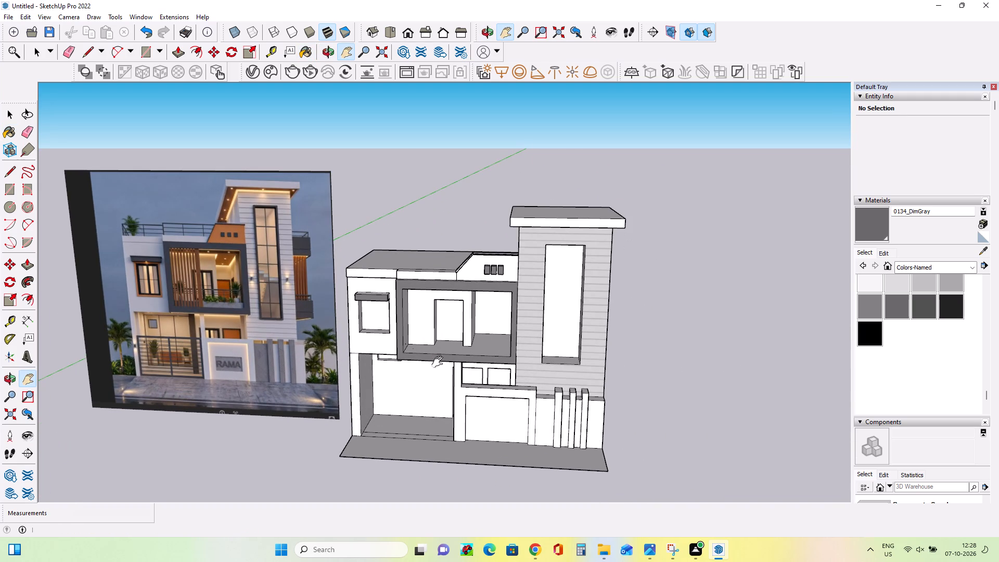
{"action": "middle_click_drag", "start_coordinate": [440, 362], "coordinate": [452, 355]}
{"action": "middle_click_drag", "start_coordinate": [492, 321], "coordinate": [498, 333]}
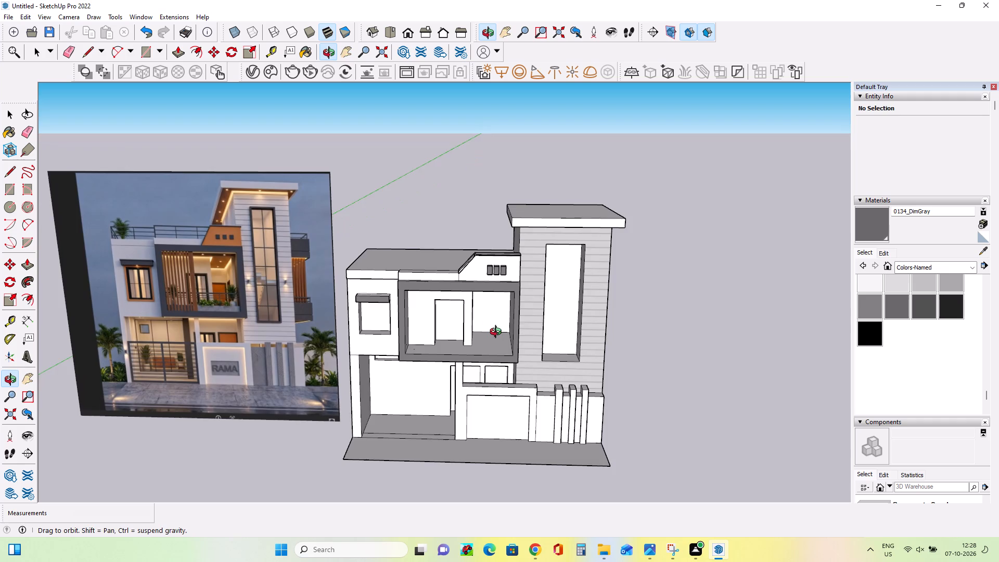
{"action": "middle_click_drag", "start_coordinate": [498, 333], "coordinate": [493, 315]}
{"action": "scroll", "coordinate": [550, 359], "scroll_direction": "up", "scroll_amount": 1}
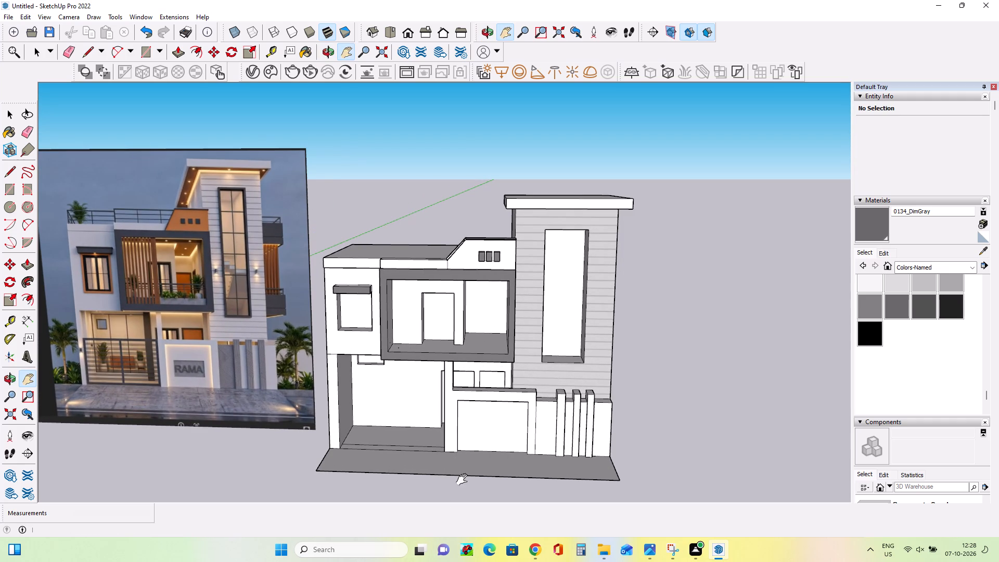
{"action": "scroll", "coordinate": [406, 461], "scroll_direction": "down", "scroll_amount": 5}
{"action": "middle_click_drag", "start_coordinate": [422, 483], "coordinate": [436, 461]}
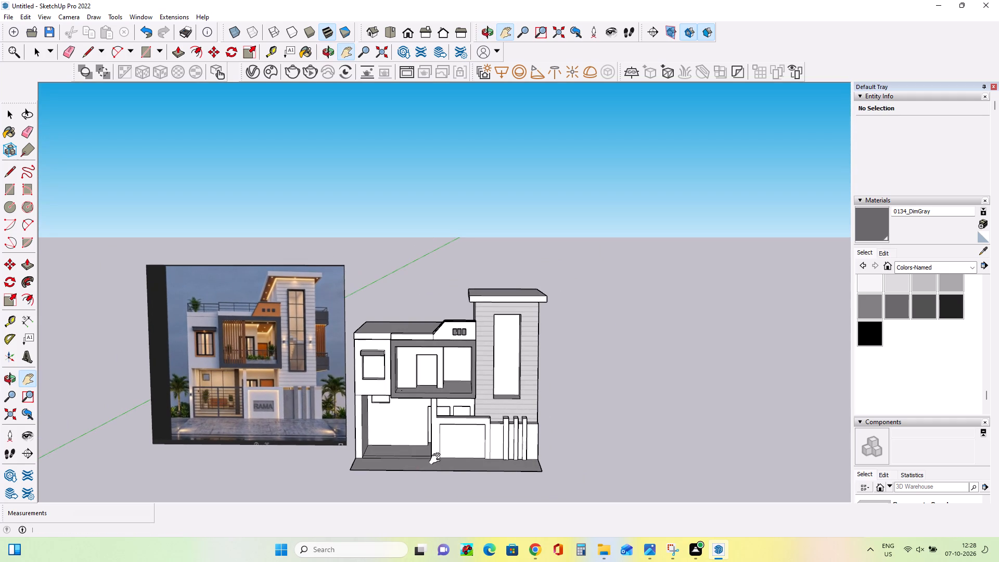
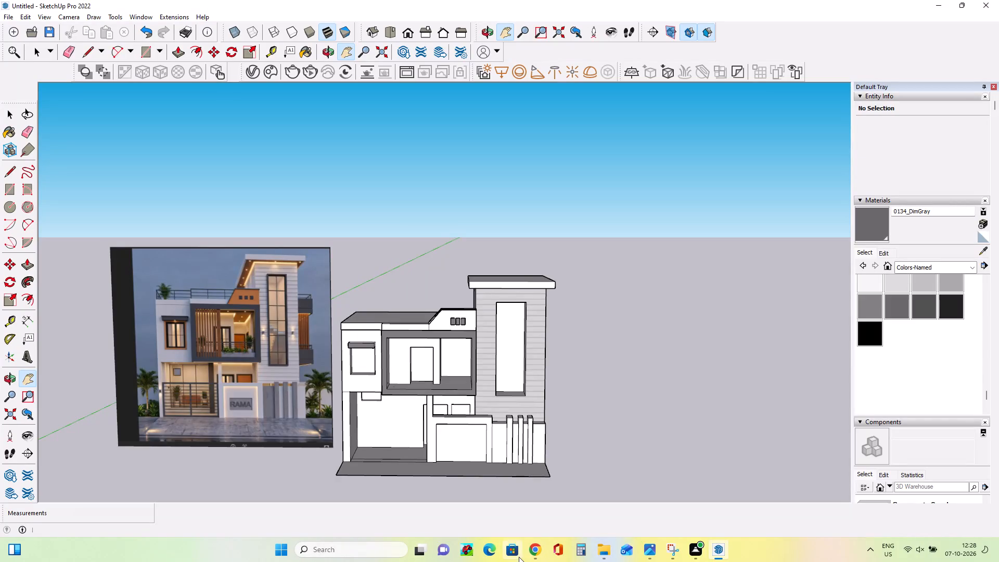
Switch to Chrome and open the 3D Warehouse website by way of a Google search for 3d warehouse.
{"action": "left_click", "coordinate": [534, 554]}
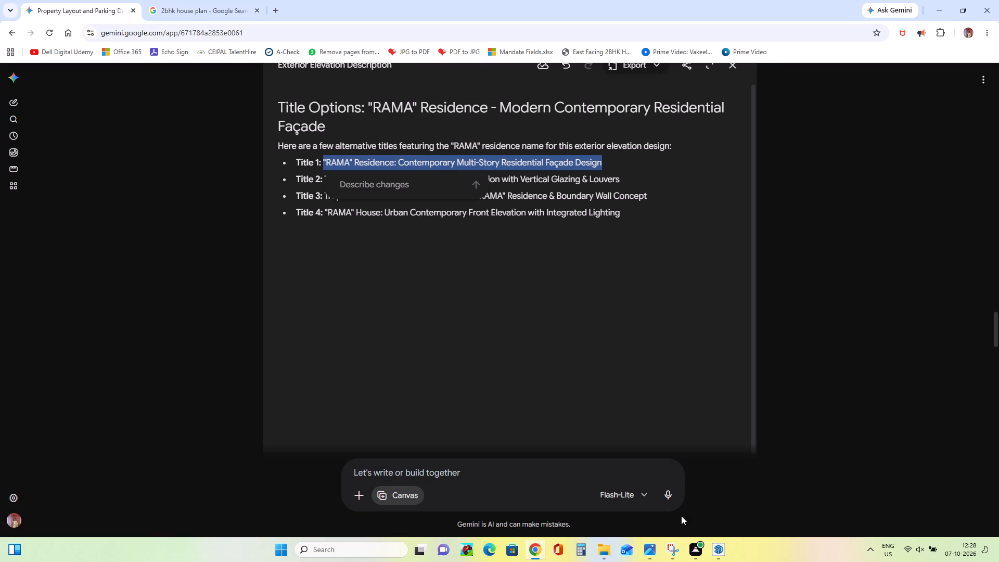
{"action": "left_click", "coordinate": [276, 5]}
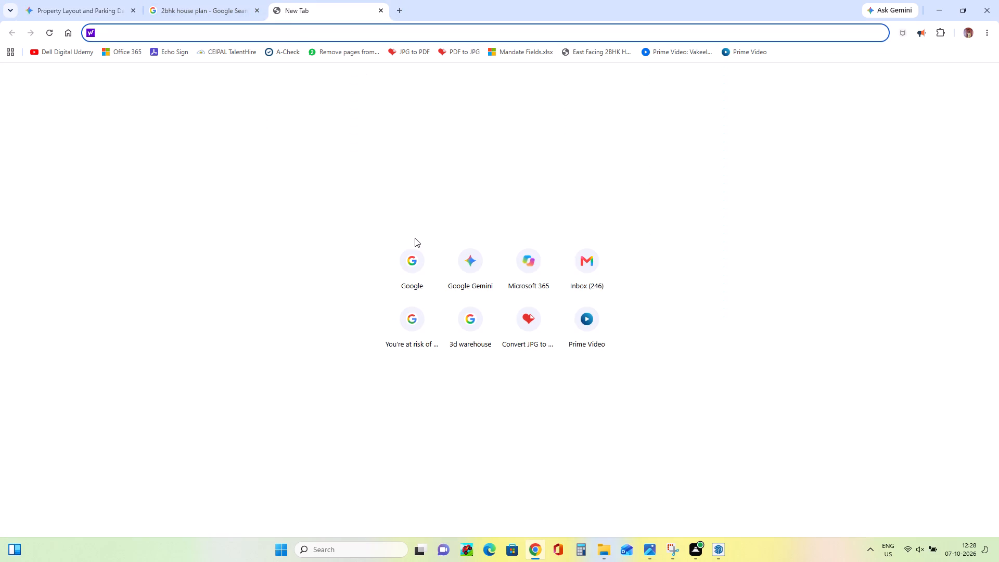
{"action": "left_click", "coordinate": [407, 267]}
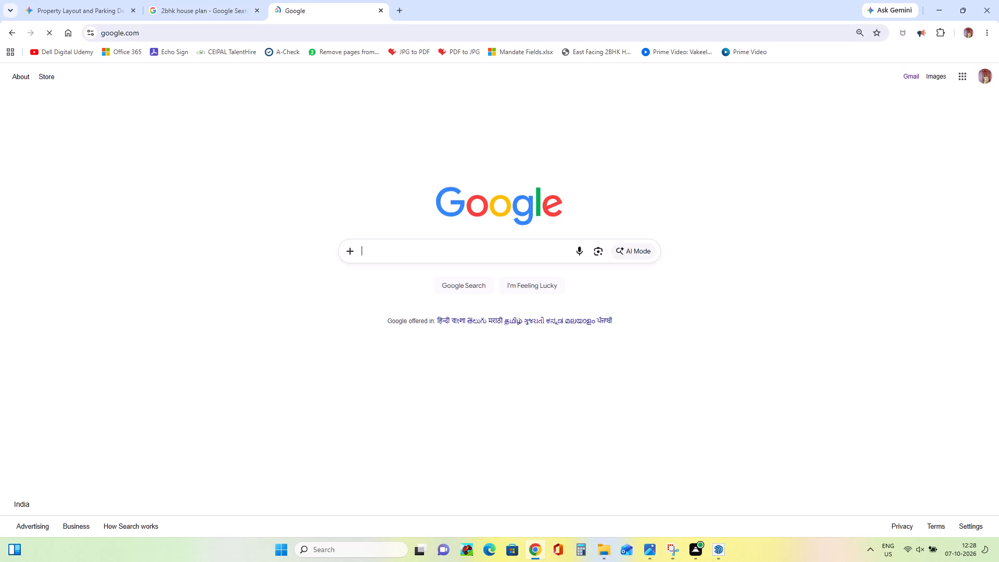
{"action": "left_click", "coordinate": [218, 35]}
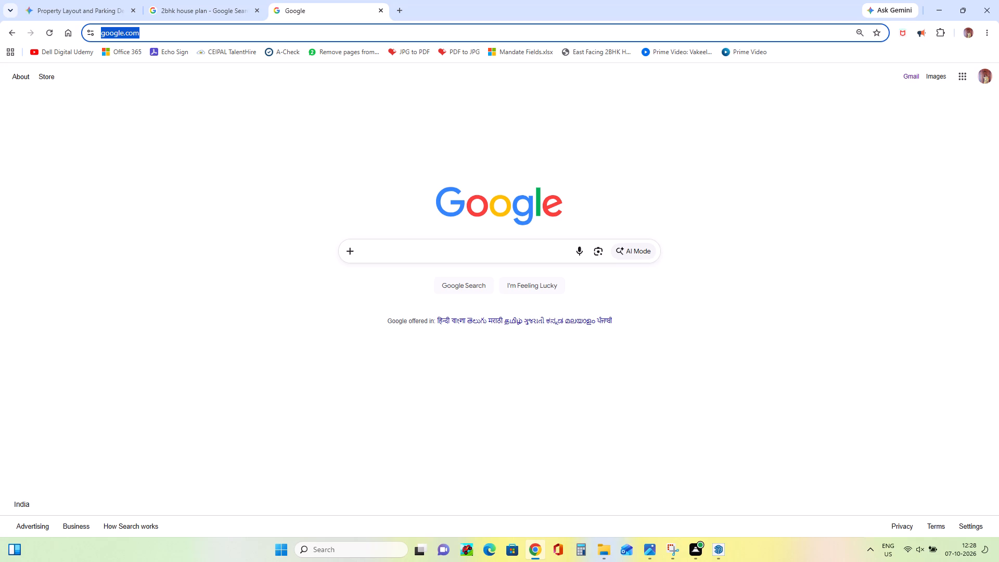
{"action": "key", "text": "Delete"}
{"action": "type", "text": "3d"}
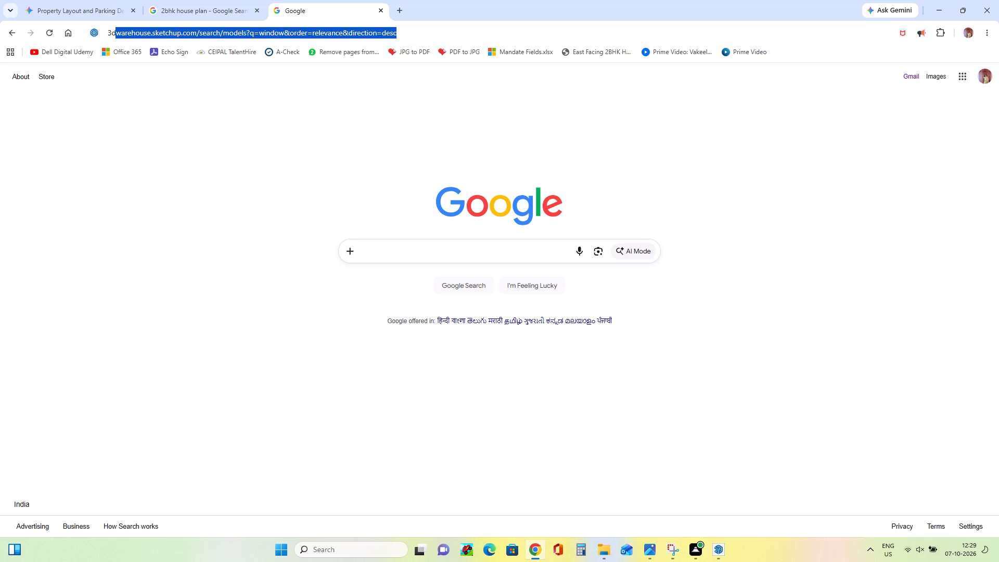
{"action": "left_click", "coordinate": [381, 250]}
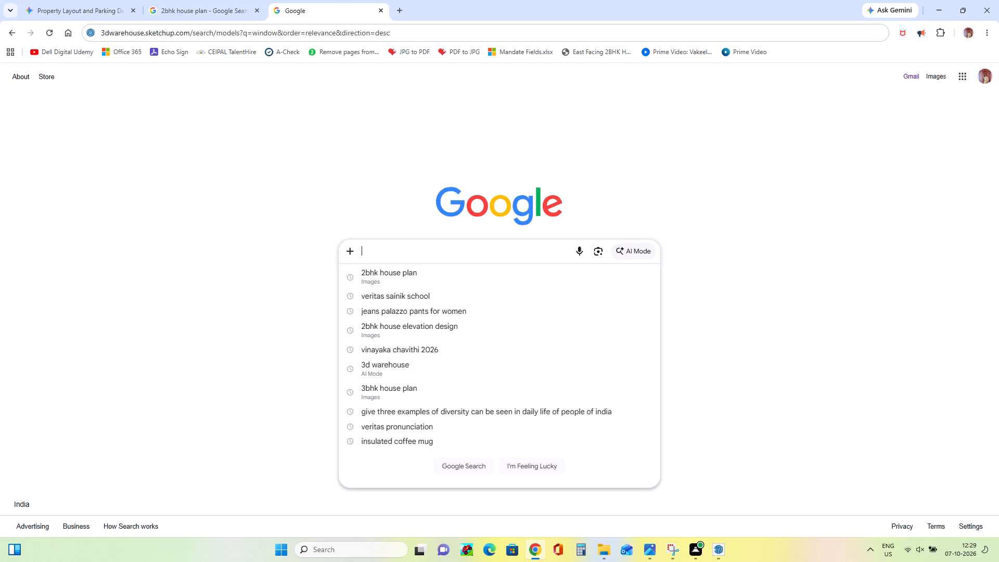
{"action": "type", "text": "3d"}
{"action": "left_click", "coordinate": [389, 277]}
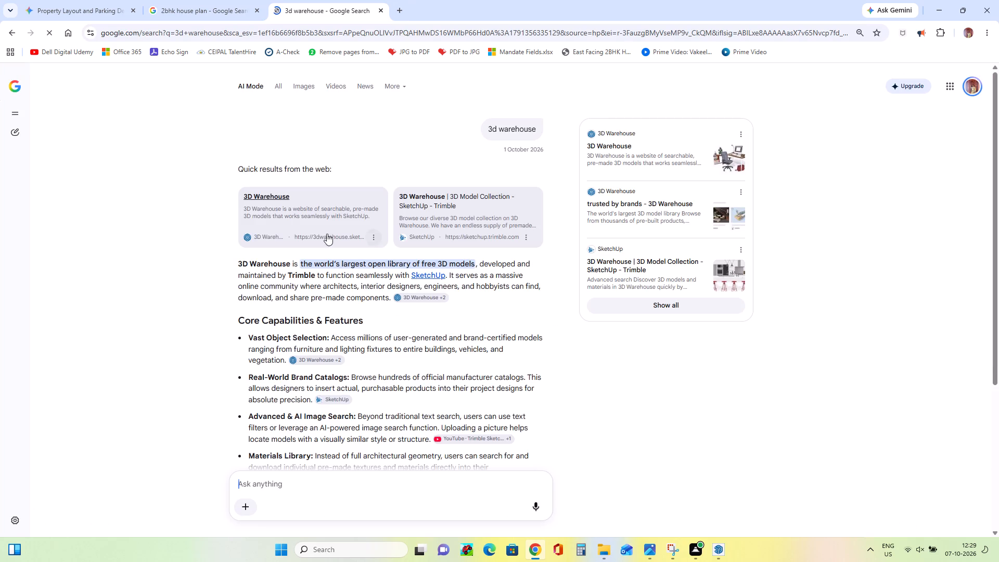
{"action": "left_click", "coordinate": [267, 190]}
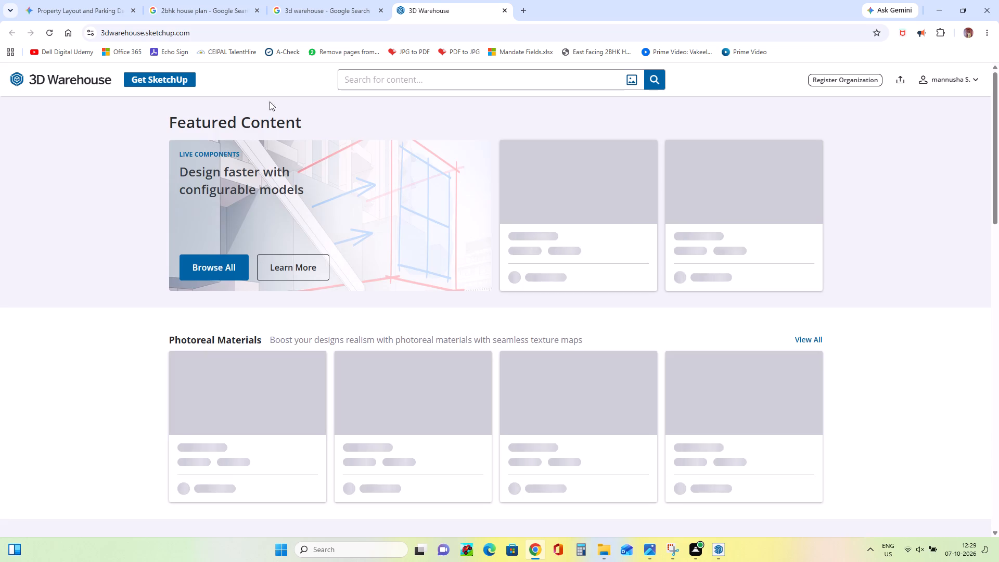
Search 3D Warehouse for rafters and download the Rafters model with the upright wooden slats.
{"action": "left_click", "coordinate": [419, 81]}
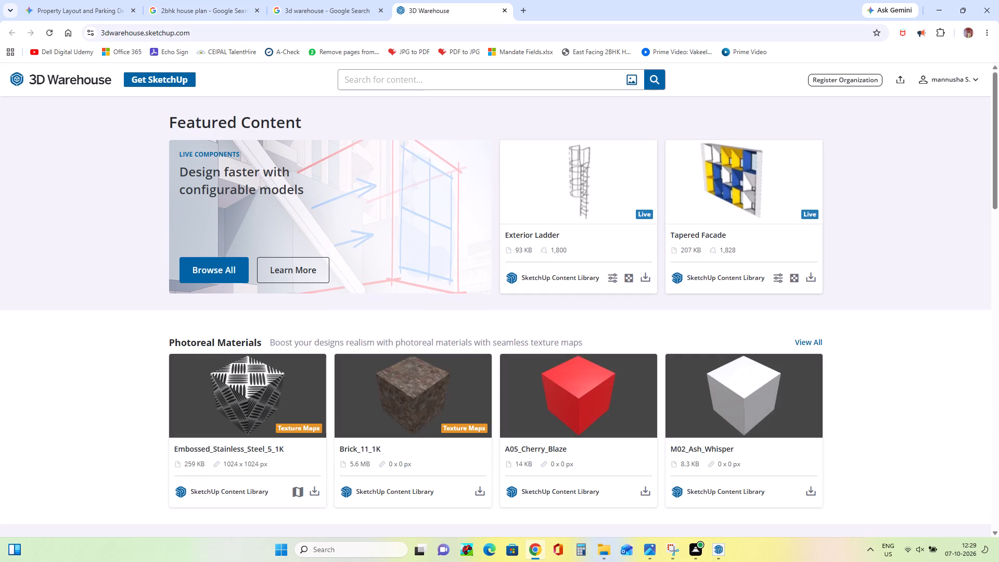
{"action": "type", "text": "ra"}
{"action": "key", "text": "f"}
{"action": "type", "text": "ters"}
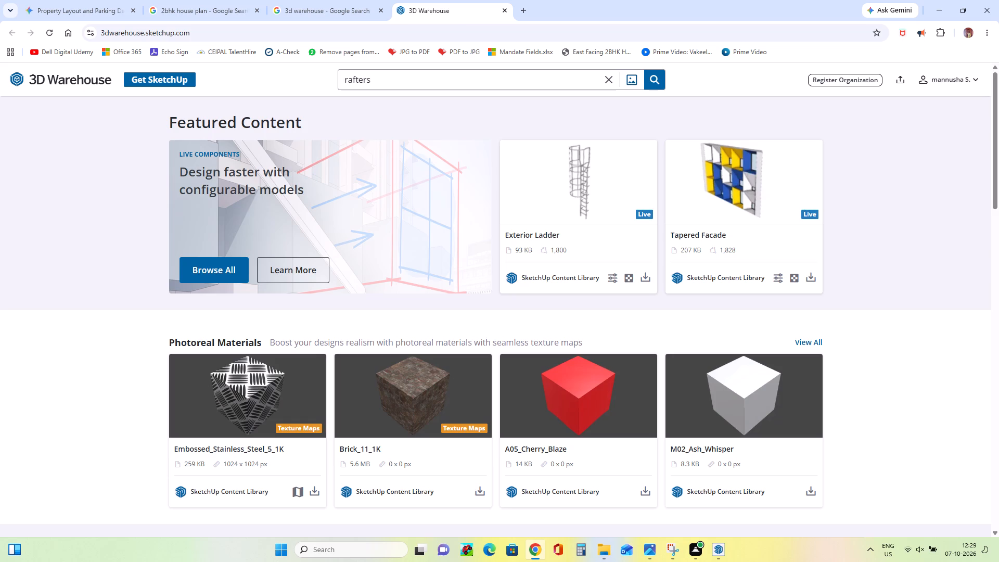
{"action": "key", "text": "Return"}
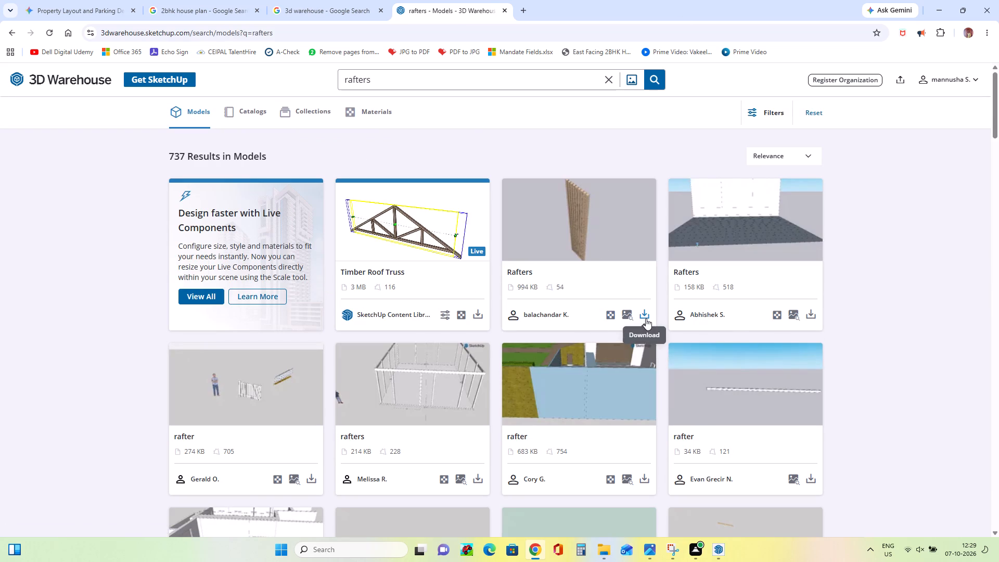
{"action": "left_click", "coordinate": [646, 318]}
{"action": "left_click", "coordinate": [682, 340]}
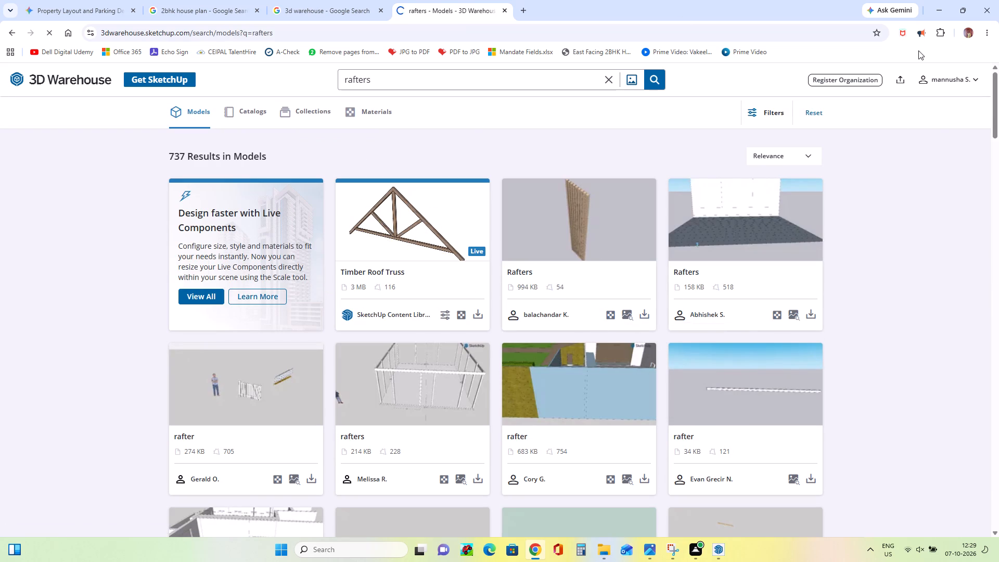
Return to SketchUp, import Component_239 (1) from Downloads, and place it on the open ground beside the house's tower.
{"action": "left_click", "coordinate": [939, 10]}
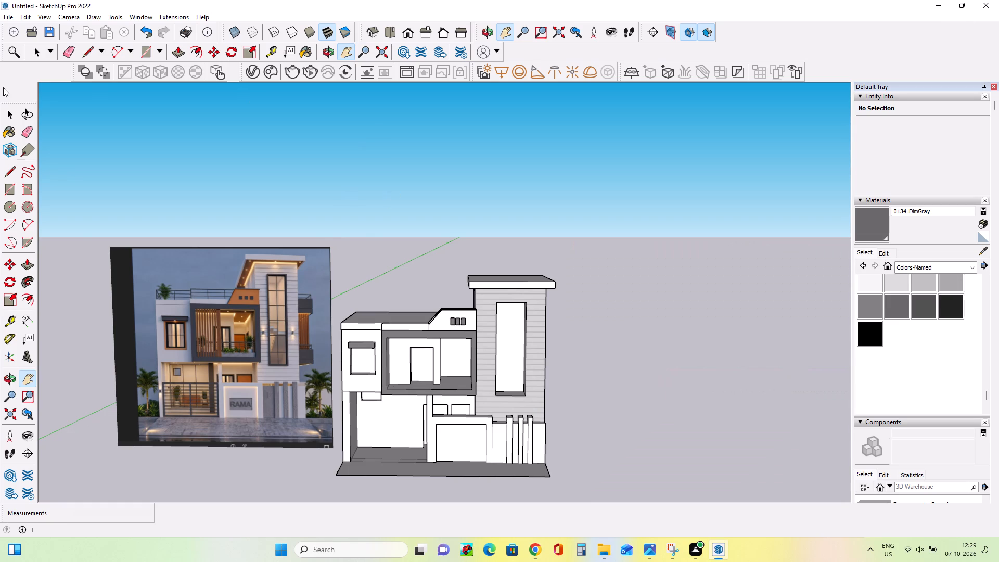
{"action": "left_click", "coordinate": [6, 12]}
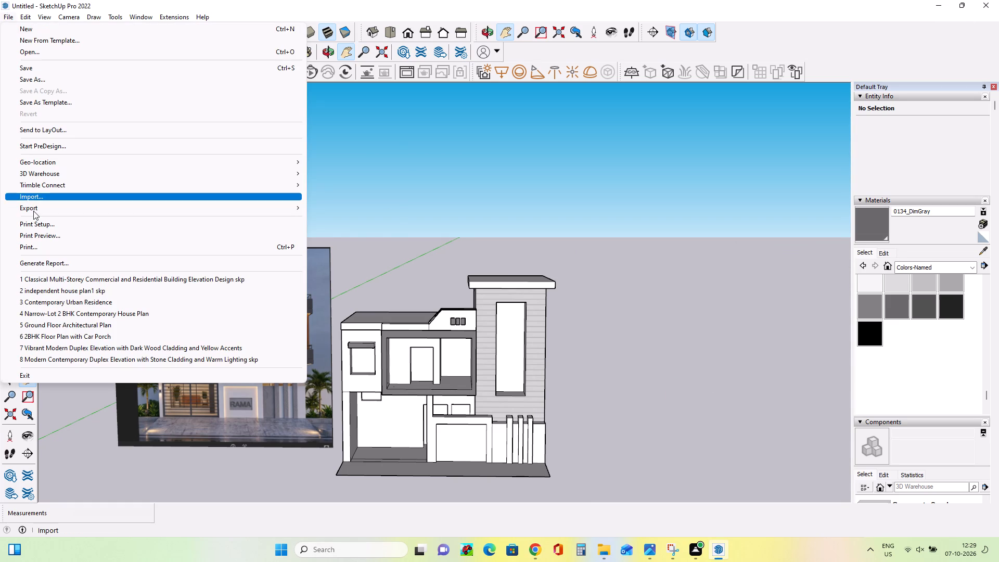
{"action": "left_click", "coordinate": [41, 197]}
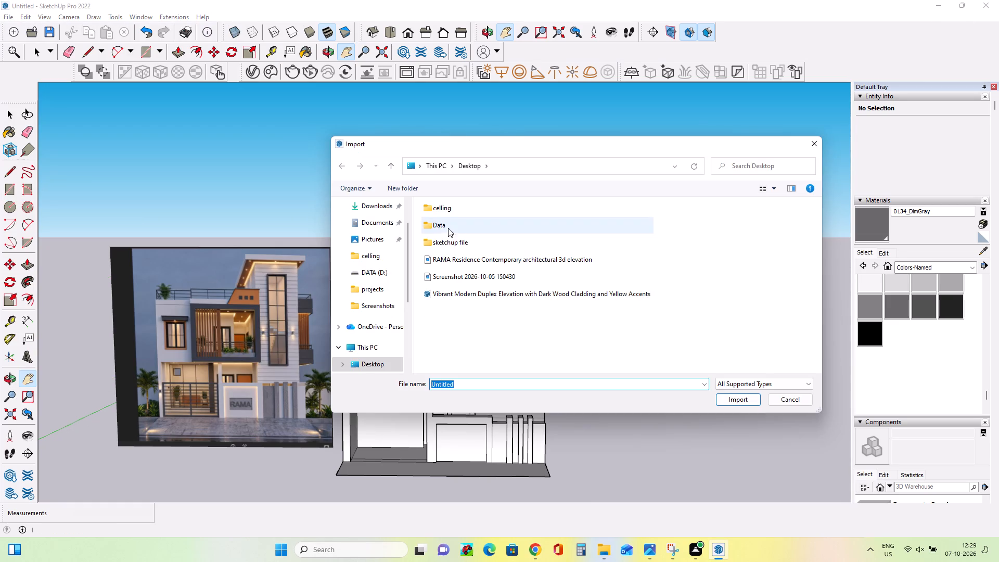
{"action": "scroll", "coordinate": [367, 334], "scroll_direction": "down", "scroll_amount": 3}
{"action": "left_click", "coordinate": [377, 349]}
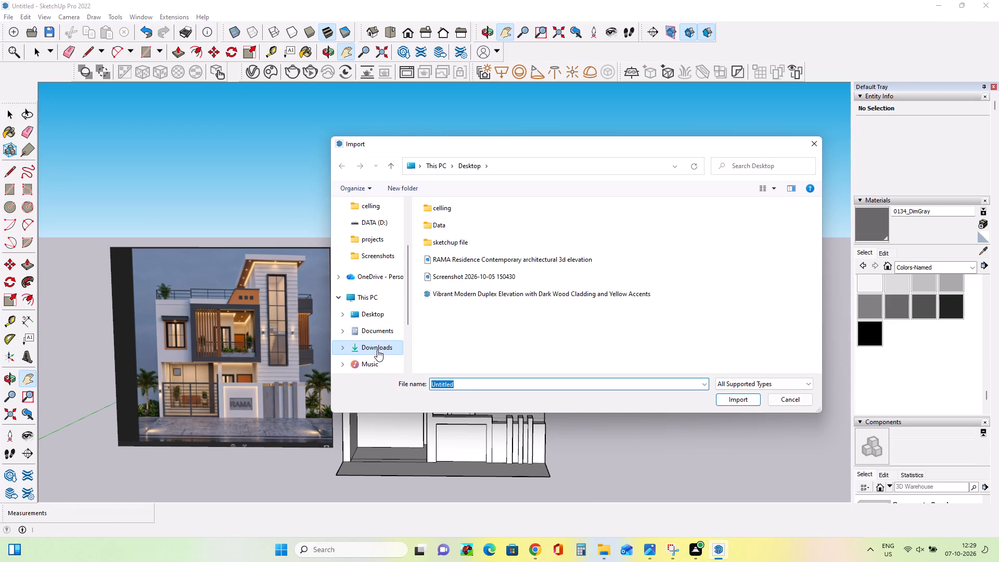
{"action": "left_click", "coordinate": [509, 238]}
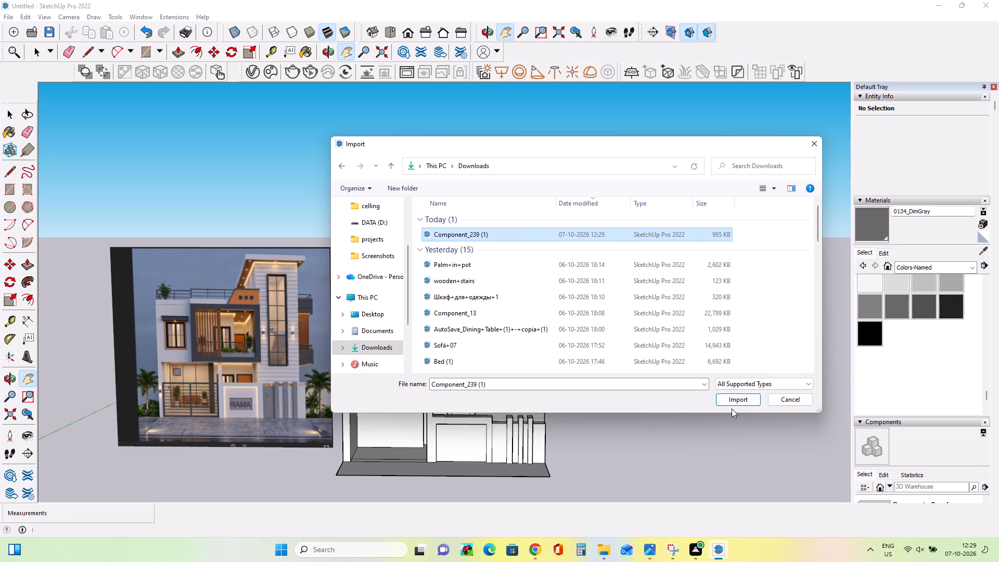
{"action": "left_click", "coordinate": [736, 404]}
{"action": "left_click", "coordinate": [581, 300]}
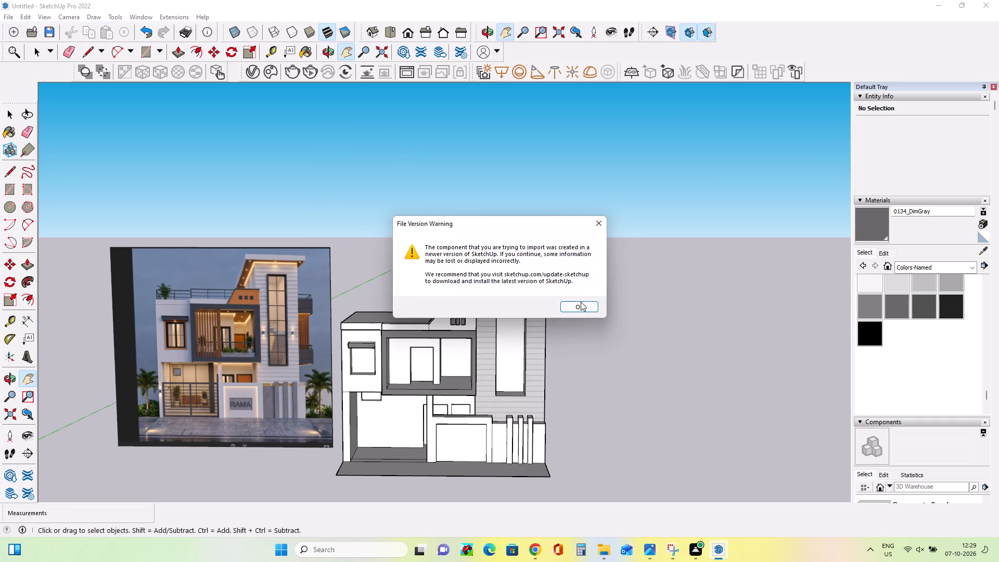
{"action": "left_click", "coordinate": [581, 304]}
{"action": "left_click", "coordinate": [616, 382]}
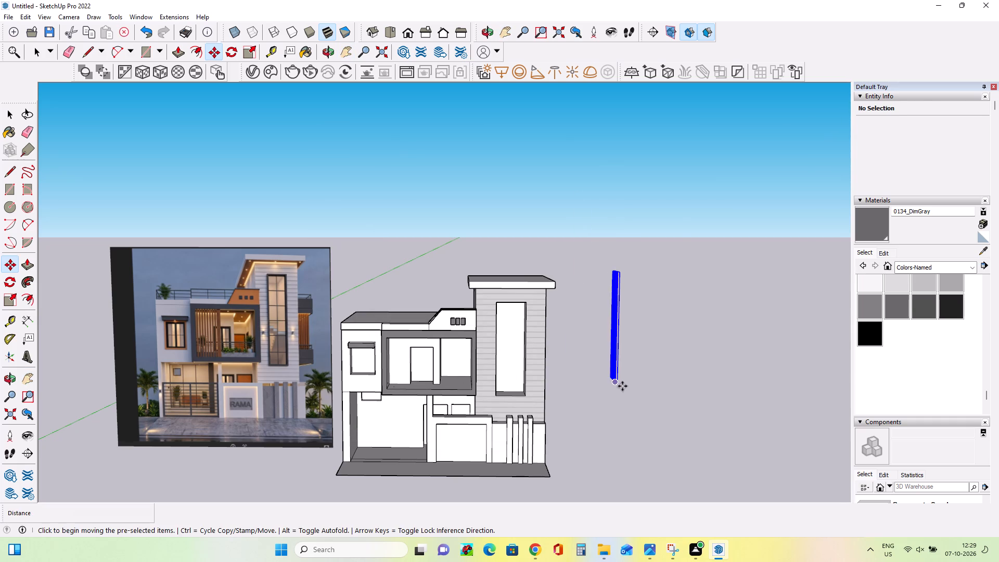
Rotate the imported slat component 90° about the vertical blue axis.
{"action": "left_click", "coordinate": [5, 280]}
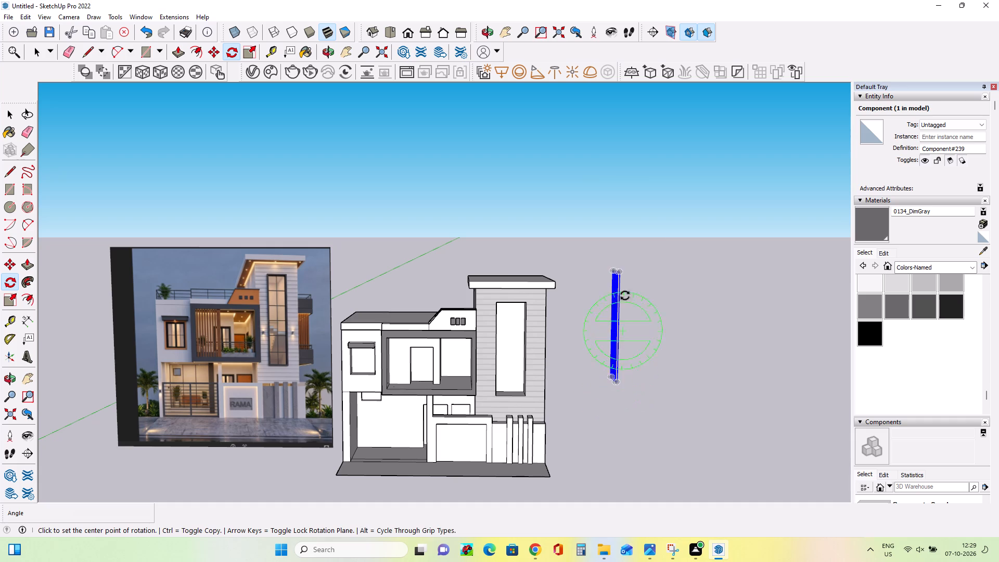
{"action": "scroll", "coordinate": [593, 417], "scroll_direction": "down", "scroll_amount": 4}
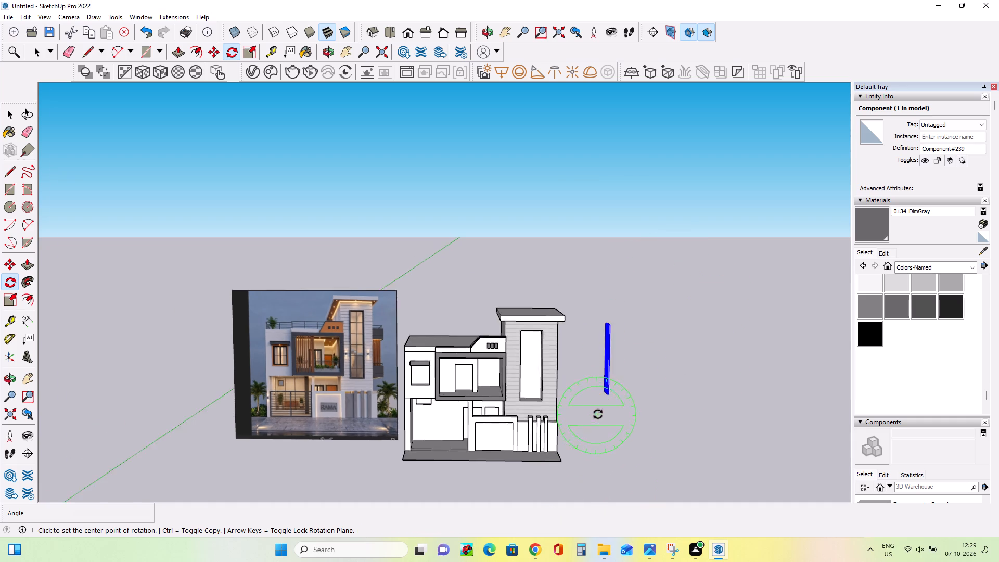
{"action": "scroll", "coordinate": [598, 414], "scroll_direction": "down", "scroll_amount": 2}
{"action": "middle_click_drag", "start_coordinate": [651, 452], "coordinate": [652, 487]}
{"action": "left_click", "coordinate": [611, 444]}
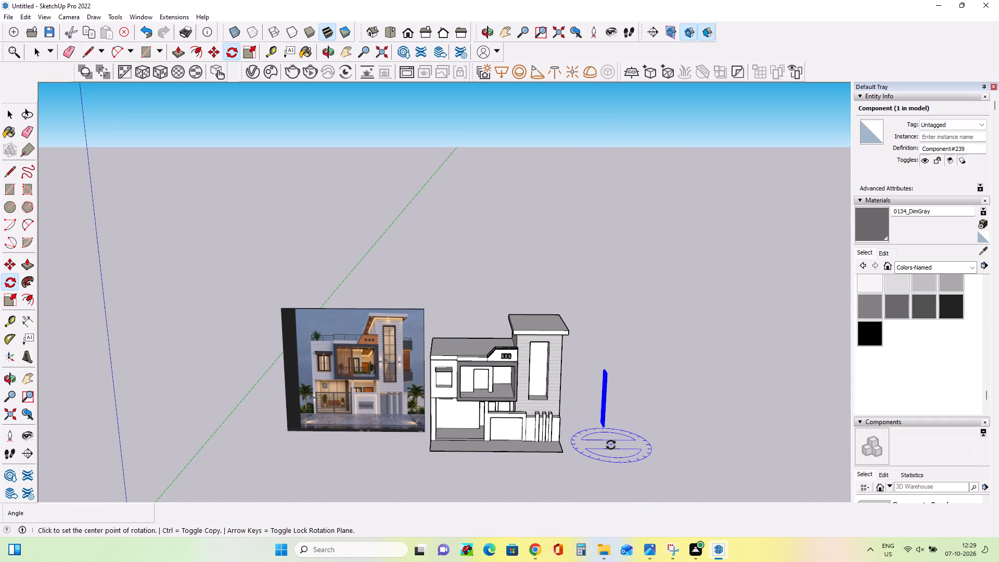
{"action": "left_click", "coordinate": [655, 449]}
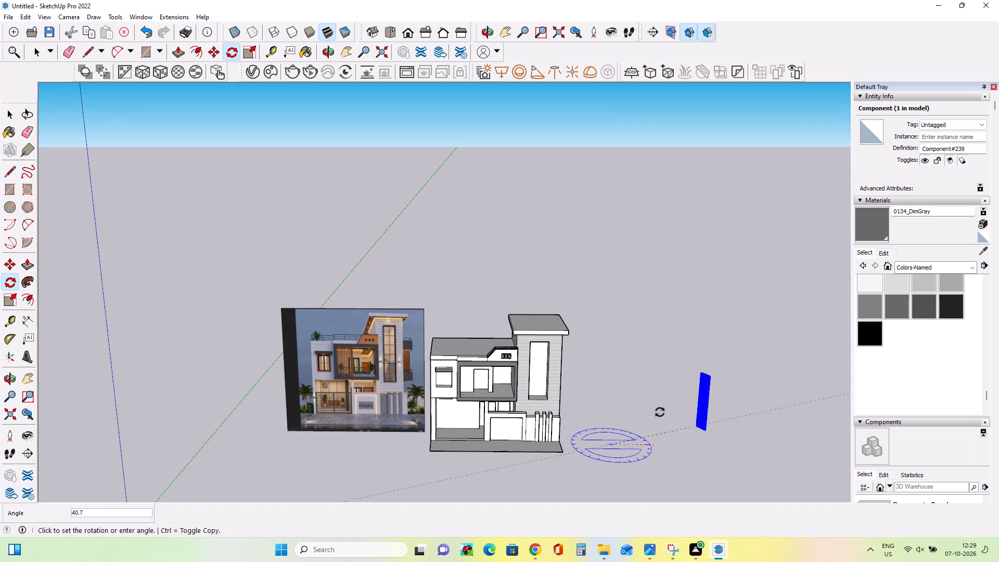
{"action": "left_click", "coordinate": [594, 407]}
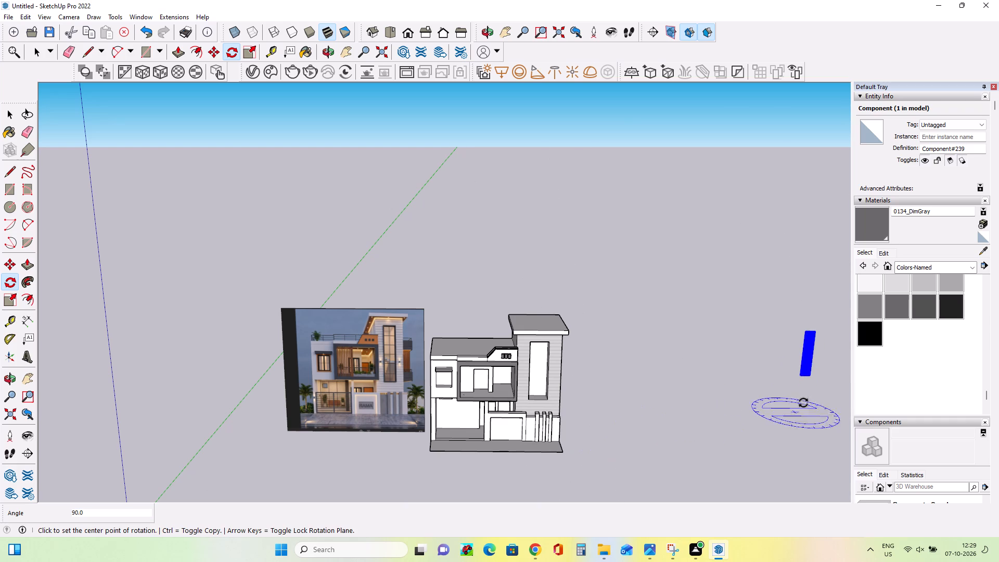
Scale the slat component sideways into a wide, thin panel, with factors of about 0.50 in red and 5.00 in green.
{"action": "left_click", "coordinate": [7, 297]}
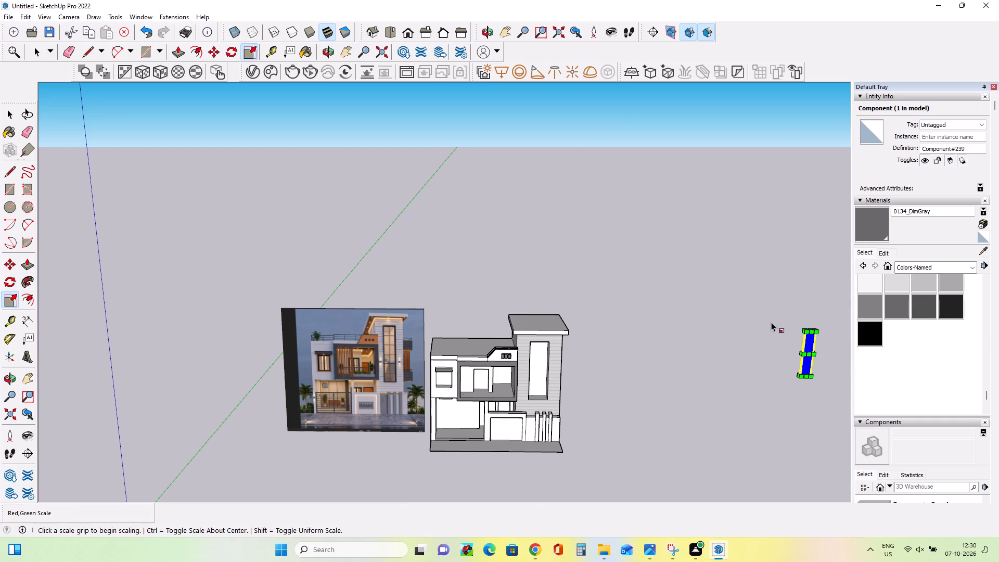
{"action": "scroll", "coordinate": [797, 353], "scroll_direction": "up", "scroll_amount": 7}
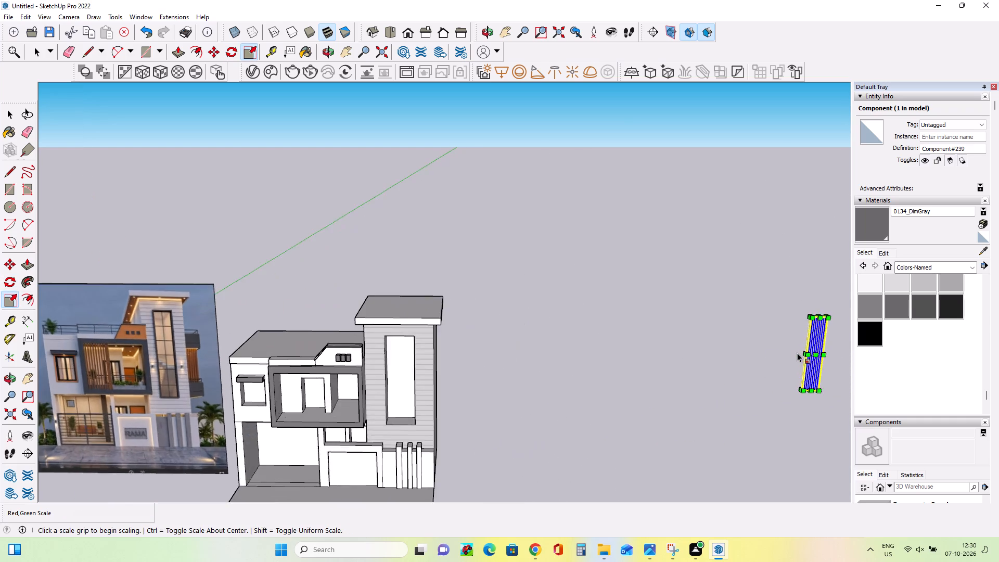
{"action": "scroll", "coordinate": [797, 353], "scroll_direction": "up", "scroll_amount": 8}
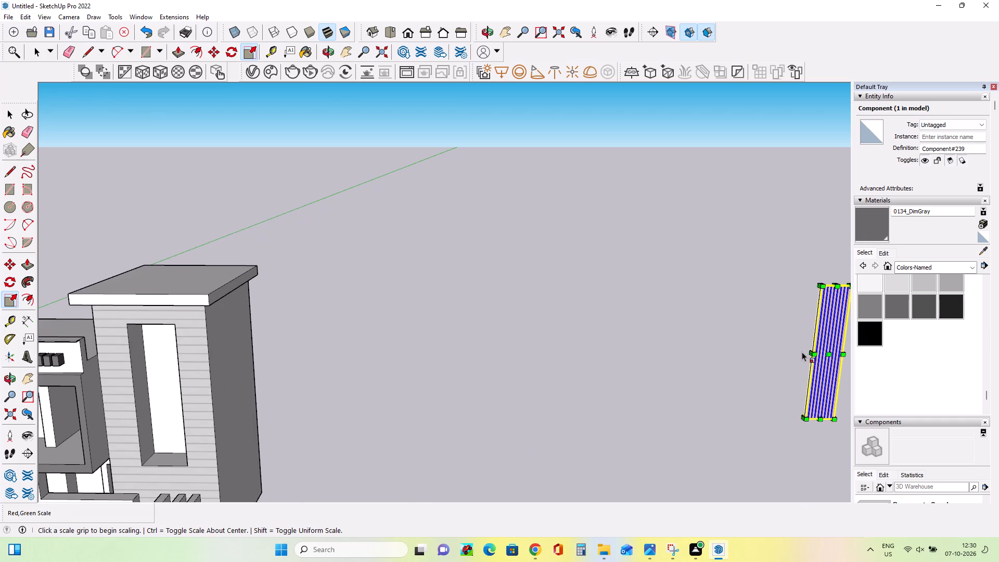
{"action": "left_click", "coordinate": [809, 354]}
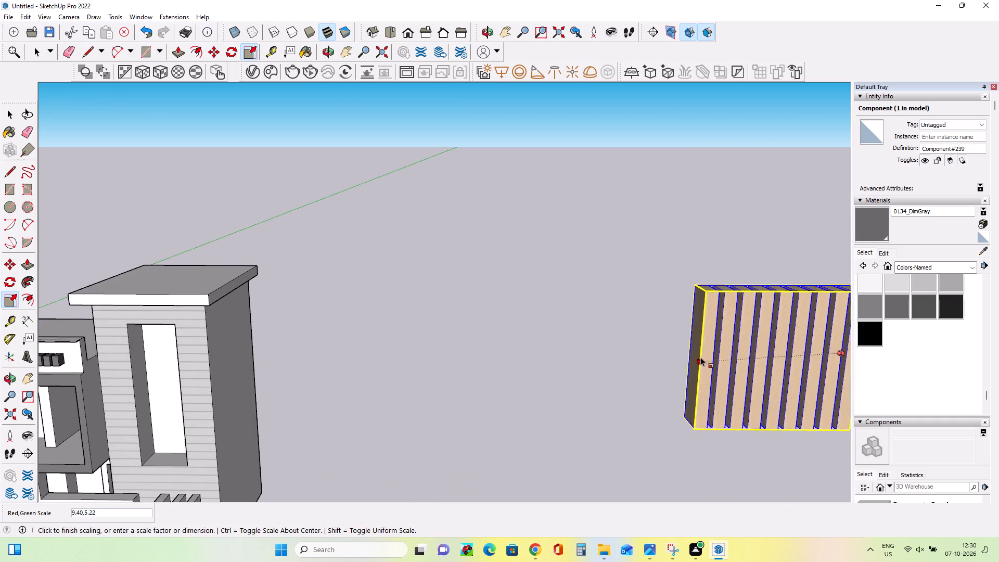
{"action": "left_click", "coordinate": [699, 353]}
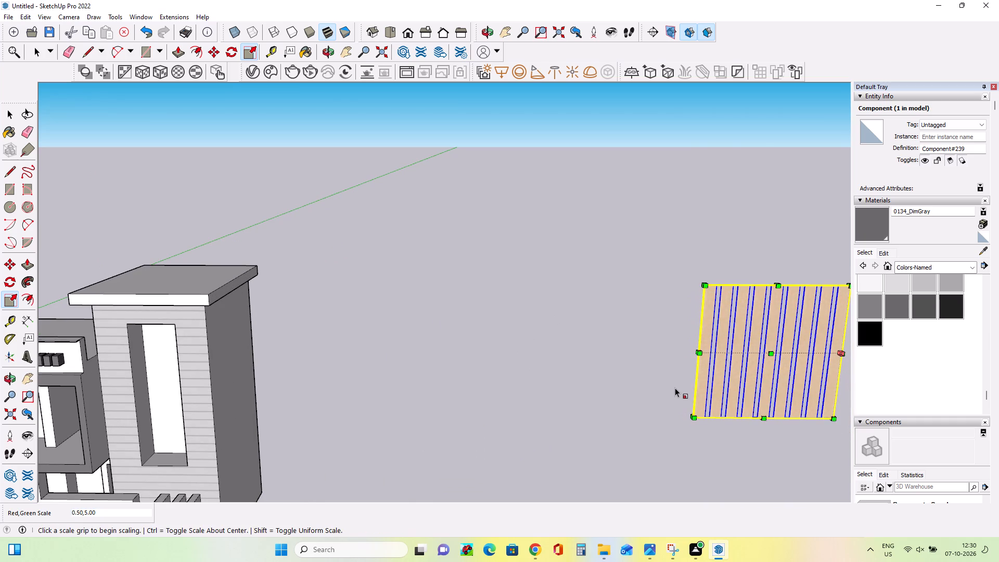
{"action": "scroll", "coordinate": [674, 388], "scroll_direction": "down", "scroll_amount": 6}
Scale the slat panel's depth along the red axis by a factor of about 12.9.
{"action": "left_click", "coordinate": [738, 370]}
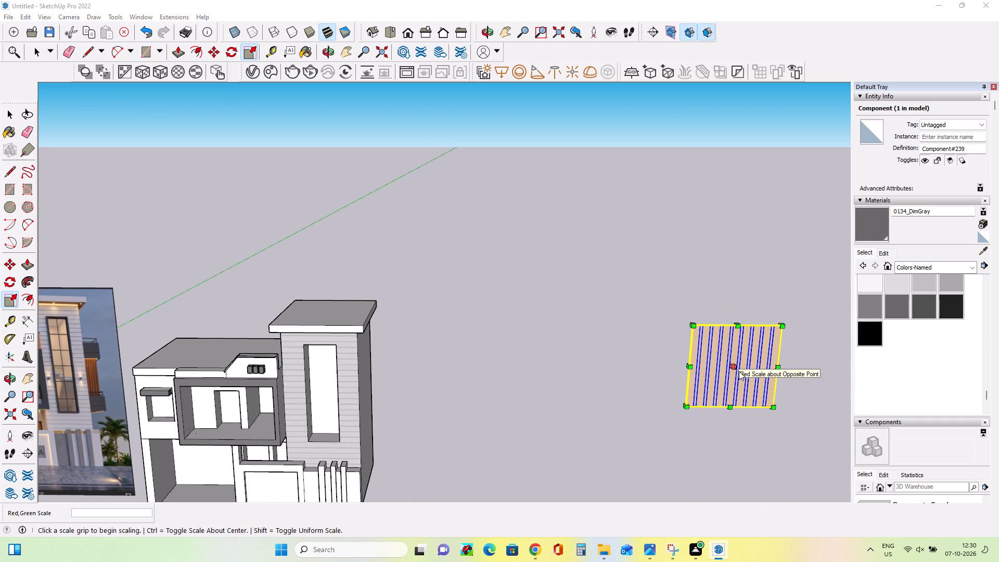
{"action": "left_click", "coordinate": [735, 368]}
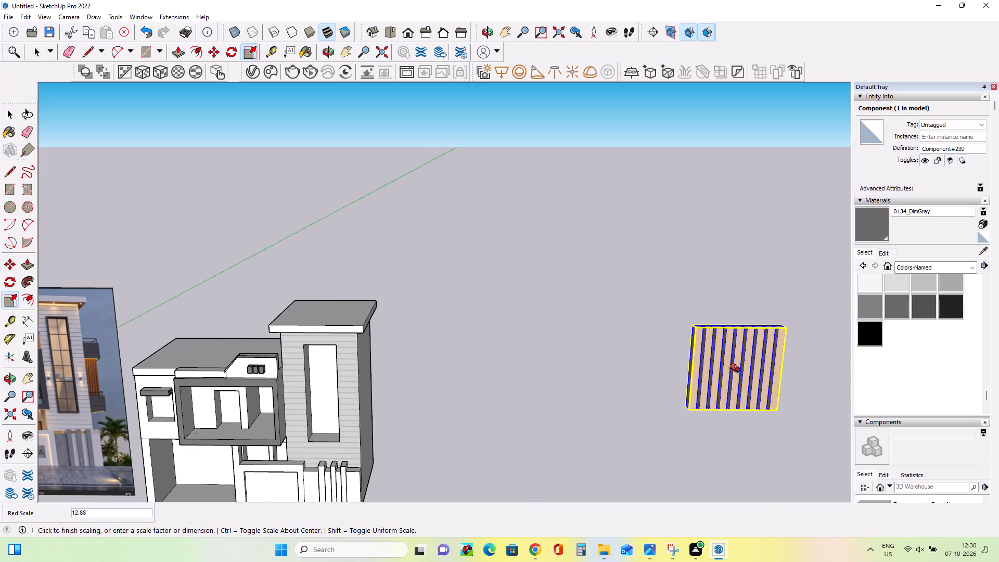
{"action": "left_click", "coordinate": [734, 369]}
{"action": "middle_click_drag", "start_coordinate": [670, 403], "coordinate": [727, 404]}
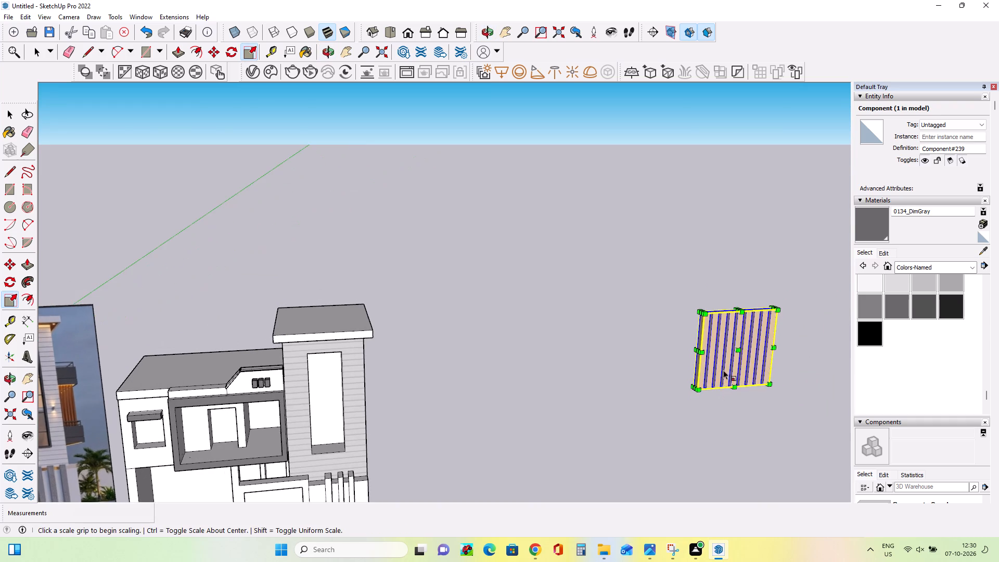
{"action": "scroll", "coordinate": [726, 360], "scroll_direction": "down", "scroll_amount": 5}
{"action": "middle_click_drag", "start_coordinate": [737, 343], "coordinate": [667, 369]}
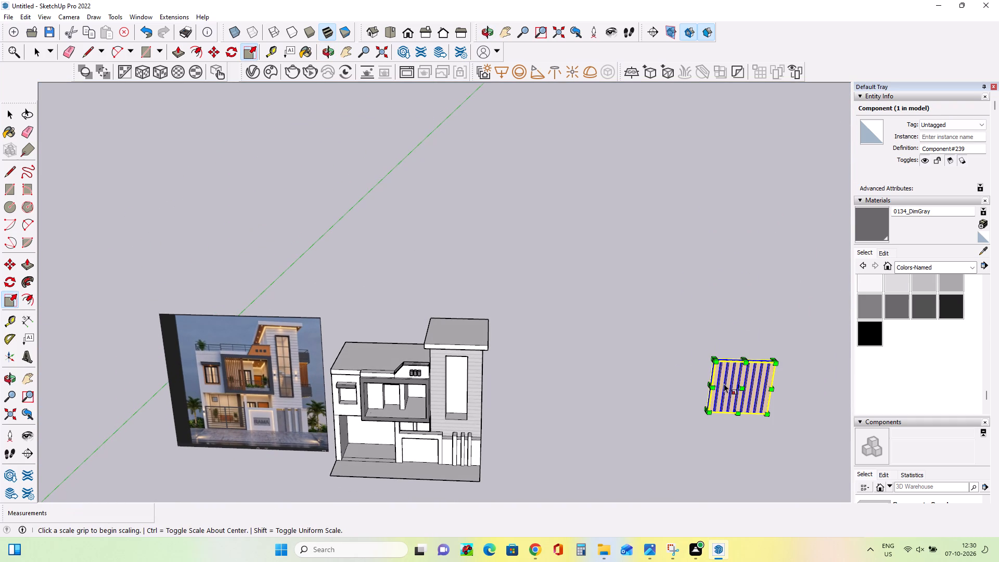
{"action": "left_click", "coordinate": [599, 250]}
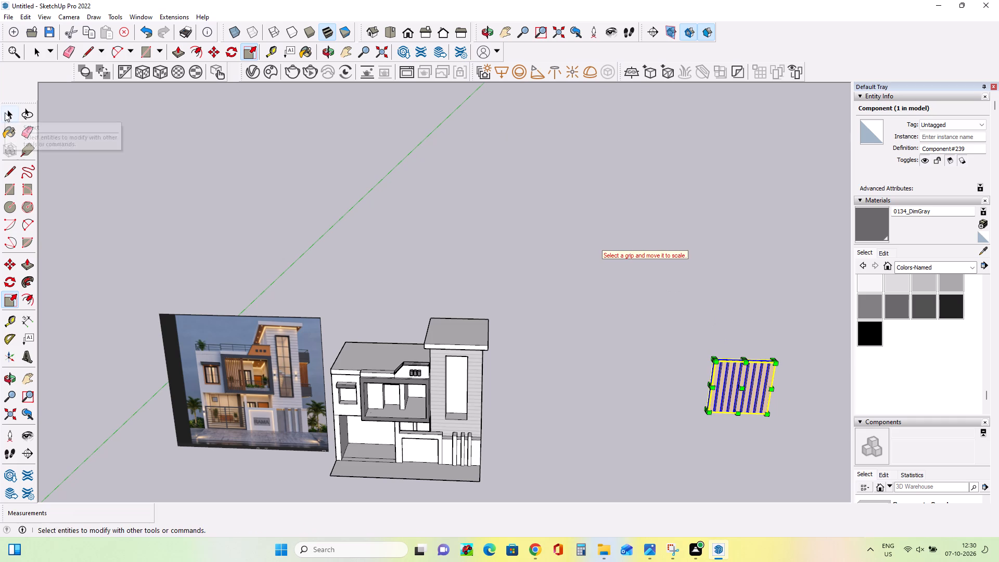
Explode the scaled slat component into its separate slats.
{"action": "left_click", "coordinate": [5, 112]}
{"action": "left_click", "coordinate": [348, 244]}
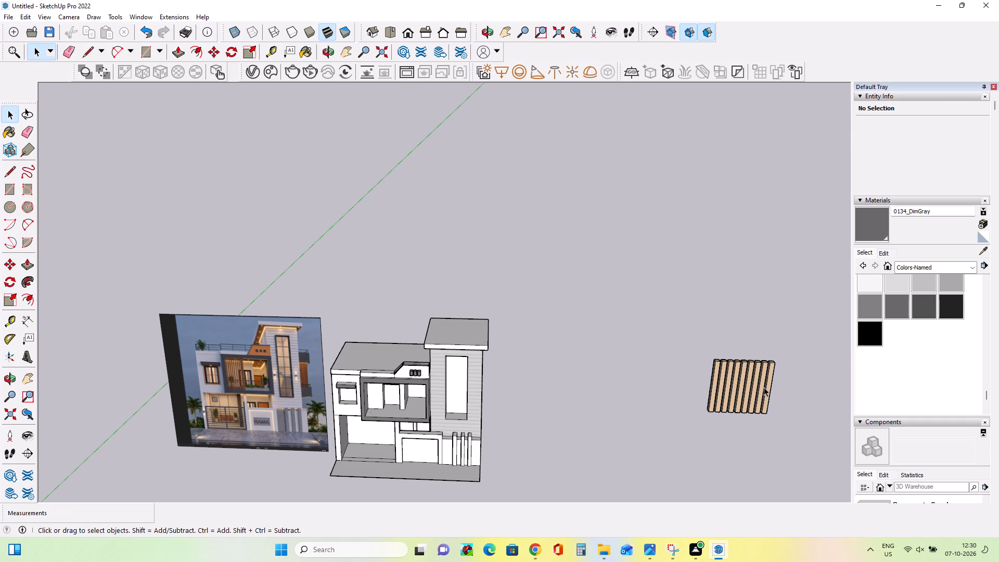
{"action": "right_click", "coordinate": [728, 377]}
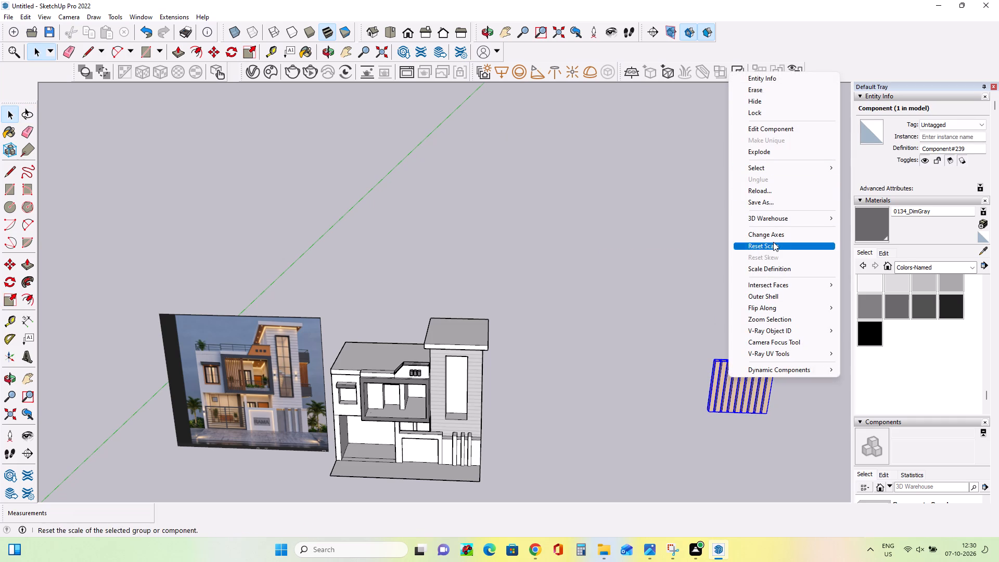
{"action": "left_click", "coordinate": [759, 151]}
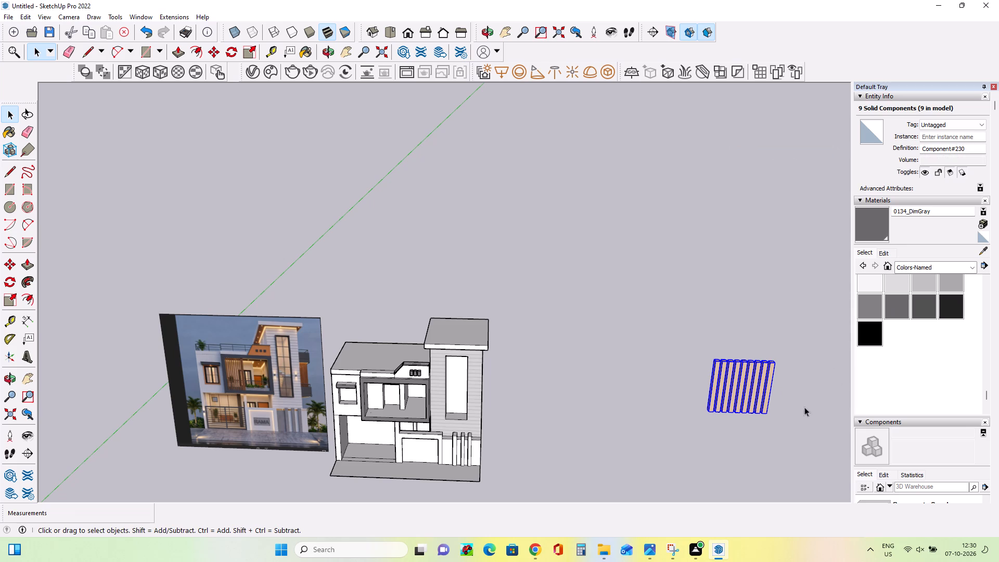
Paint the nine separate slats with Wood Floor Parquet from the Wood materials.
{"action": "left_click", "coordinate": [936, 264]}
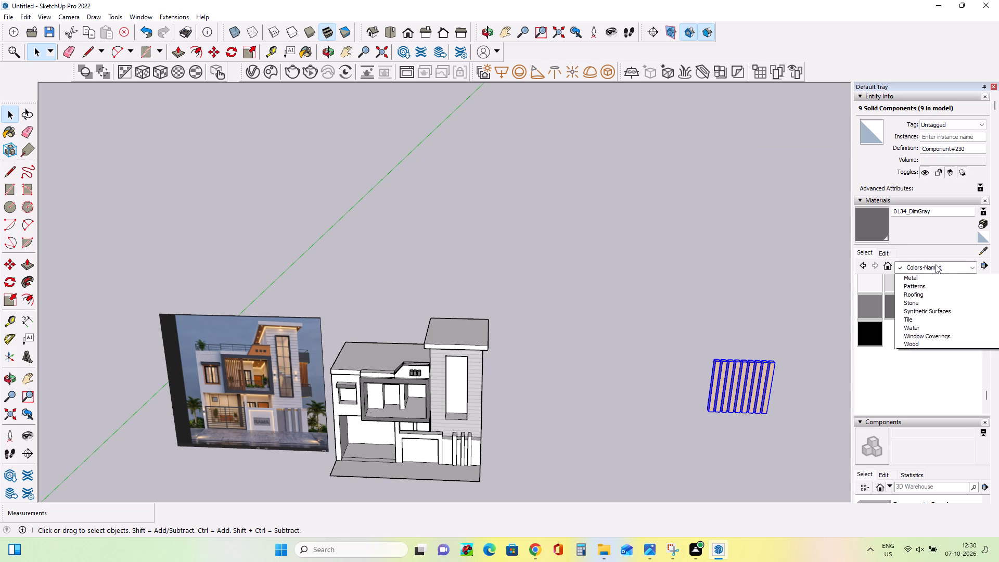
{"action": "left_click", "coordinate": [956, 403]}
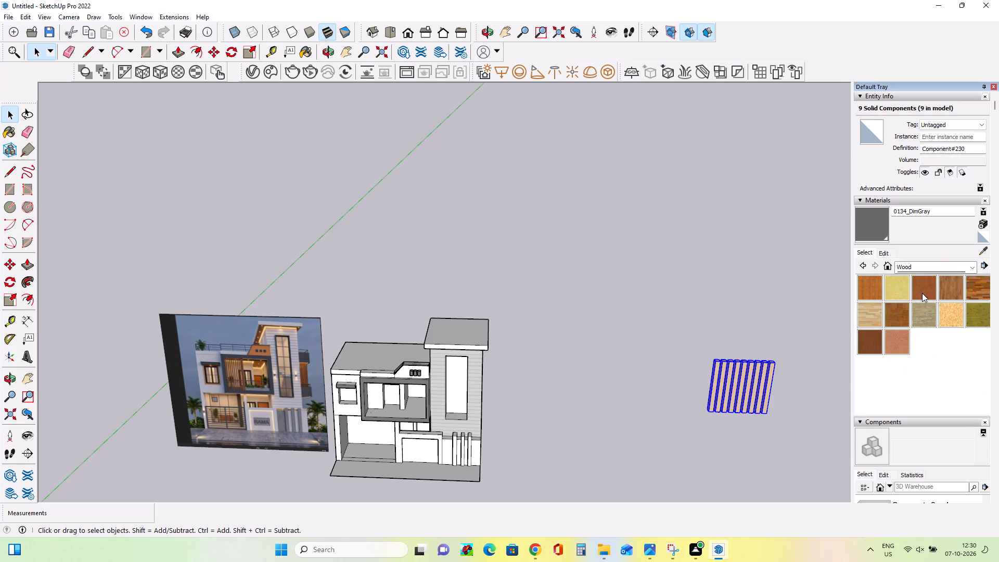
{"action": "left_click", "coordinate": [894, 320]}
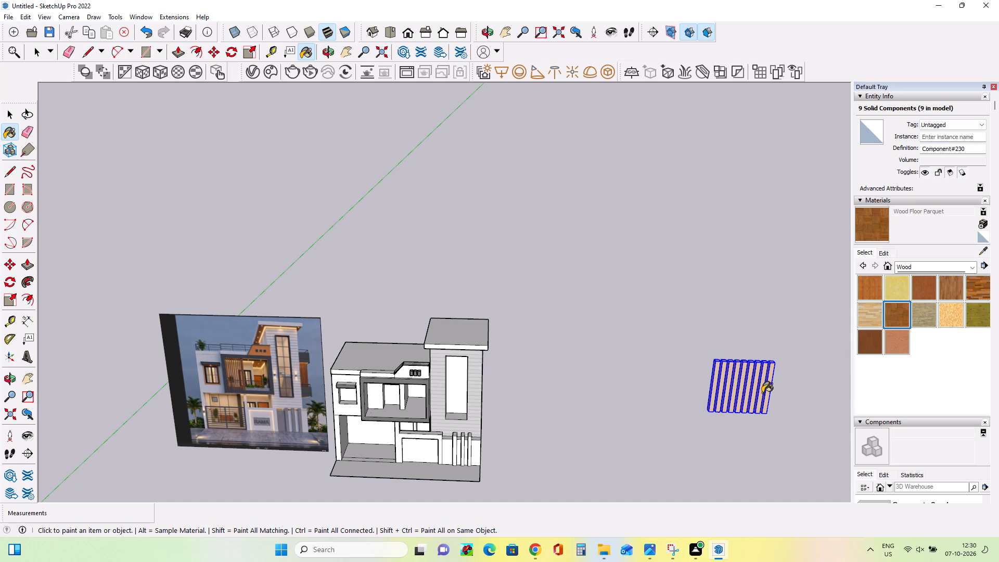
{"action": "left_click", "coordinate": [770, 388]}
Explode the nine painted slats into loose geometry and clear the selection.
{"action": "right_click", "coordinate": [738, 388]}
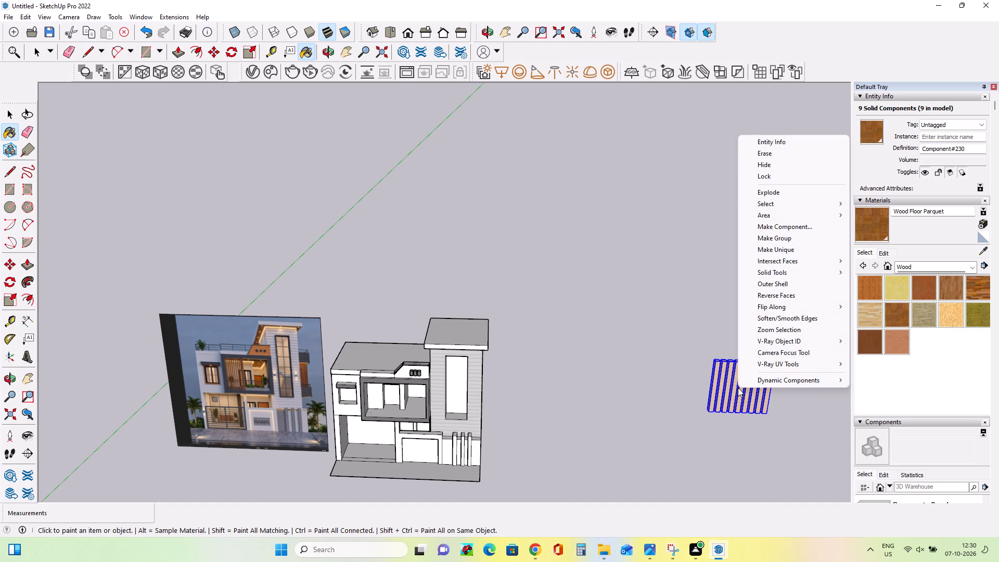
{"action": "left_click", "coordinate": [768, 197]}
{"action": "left_click", "coordinate": [762, 401]}
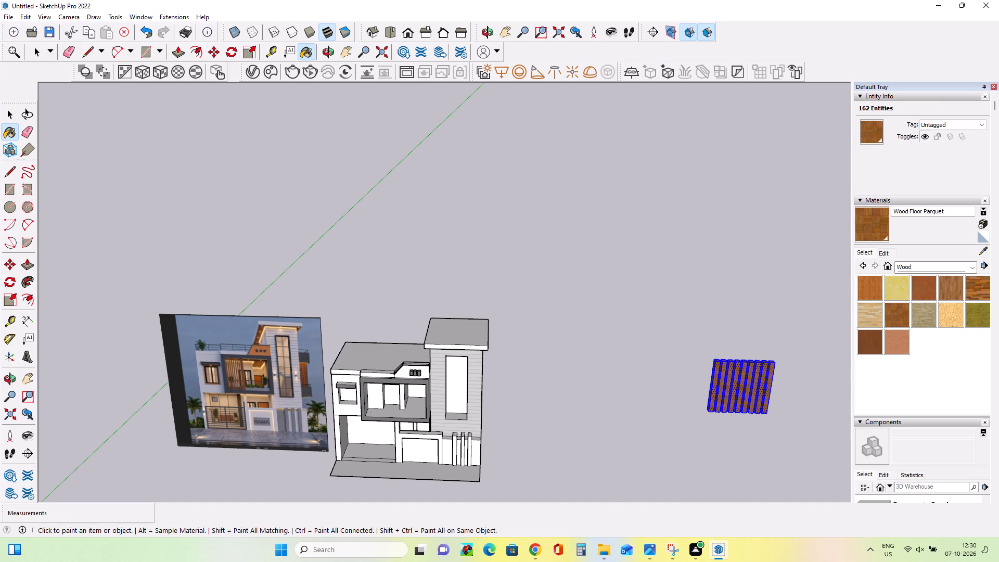
{"action": "left_click", "coordinate": [8, 116]}
{"action": "left_click", "coordinate": [152, 136]}
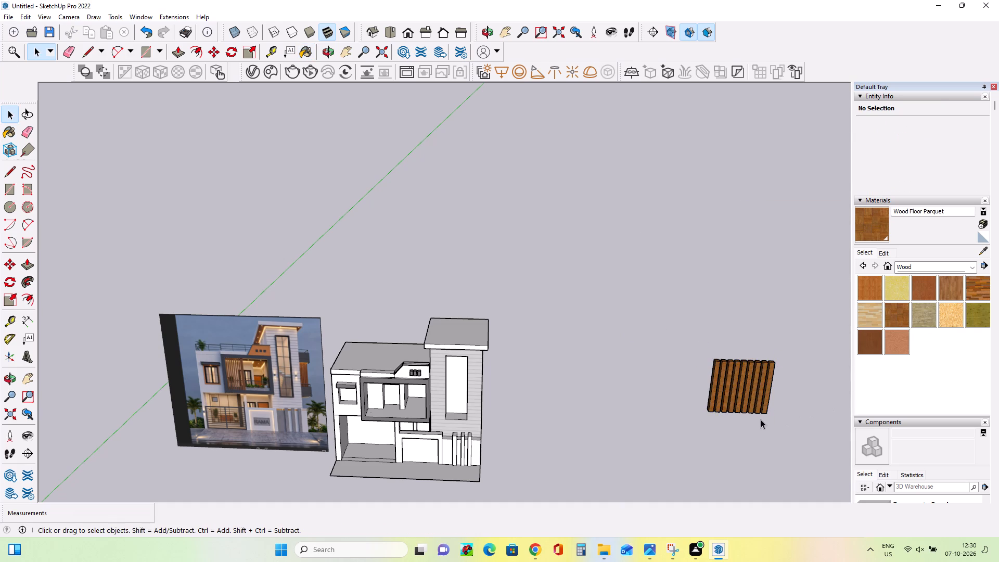
Select all the loose slat geometry and make it one group.
{"action": "middle_click_drag", "start_coordinate": [761, 417], "coordinate": [764, 404]}
{"action": "middle_click_drag", "start_coordinate": [766, 369], "coordinate": [767, 310]}
{"action": "left_click", "coordinate": [742, 368]}
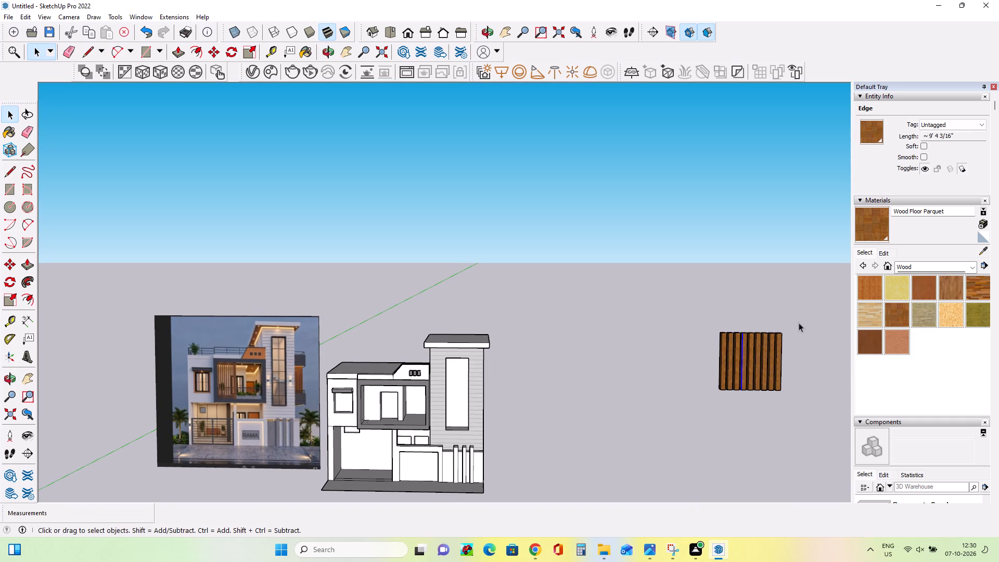
{"action": "left_click_drag", "start_coordinate": [799, 323], "coordinate": [639, 411]}
{"action": "right_click", "coordinate": [747, 364]}
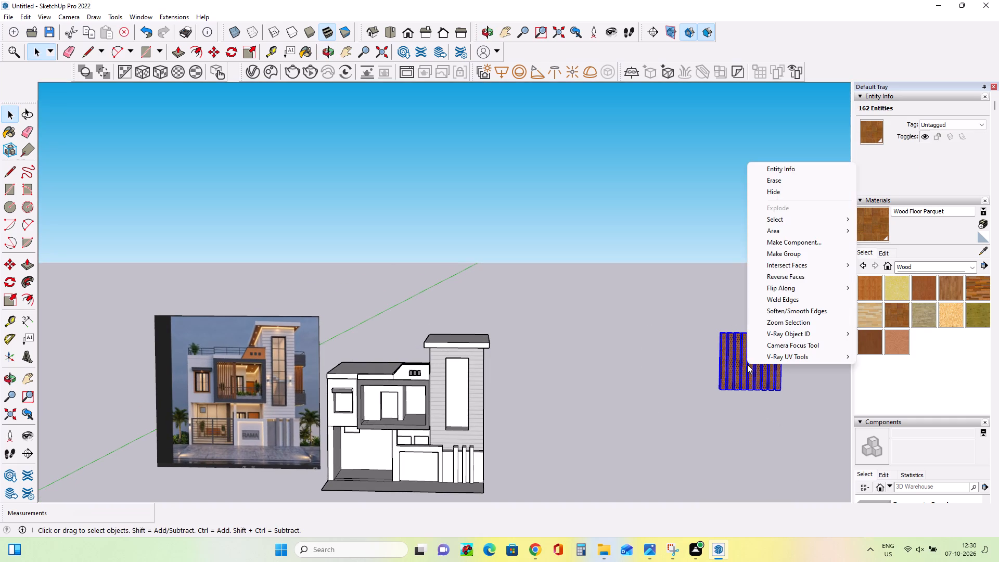
{"action": "left_click", "coordinate": [792, 257]}
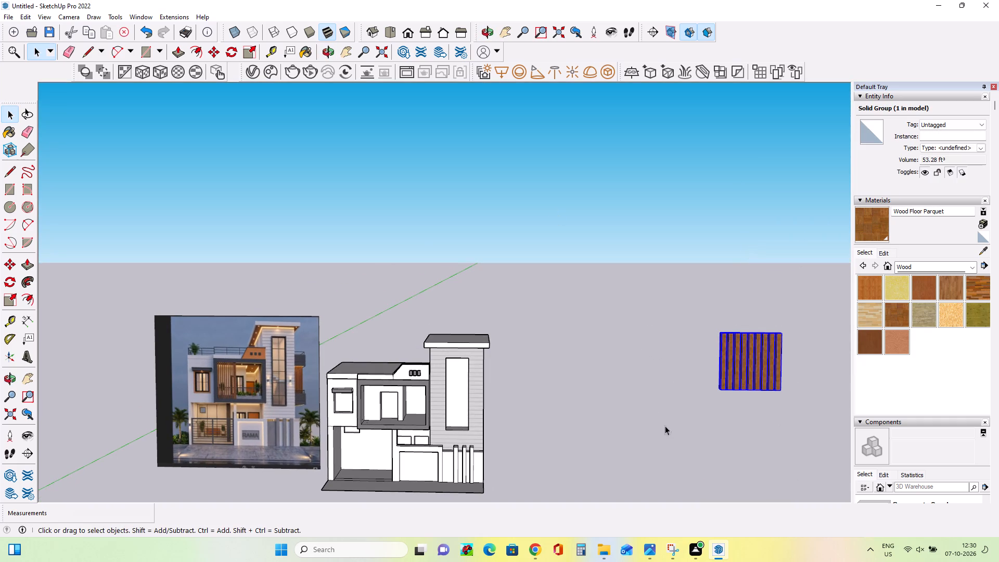
{"action": "left_click", "coordinate": [672, 426]}
Move the slat group by its lower corner onto the lower outer corner of the house's grey balcony frame.
{"action": "left_click", "coordinate": [727, 384]}
{"action": "left_click", "coordinate": [7, 261]}
{"action": "left_click", "coordinate": [723, 392]}
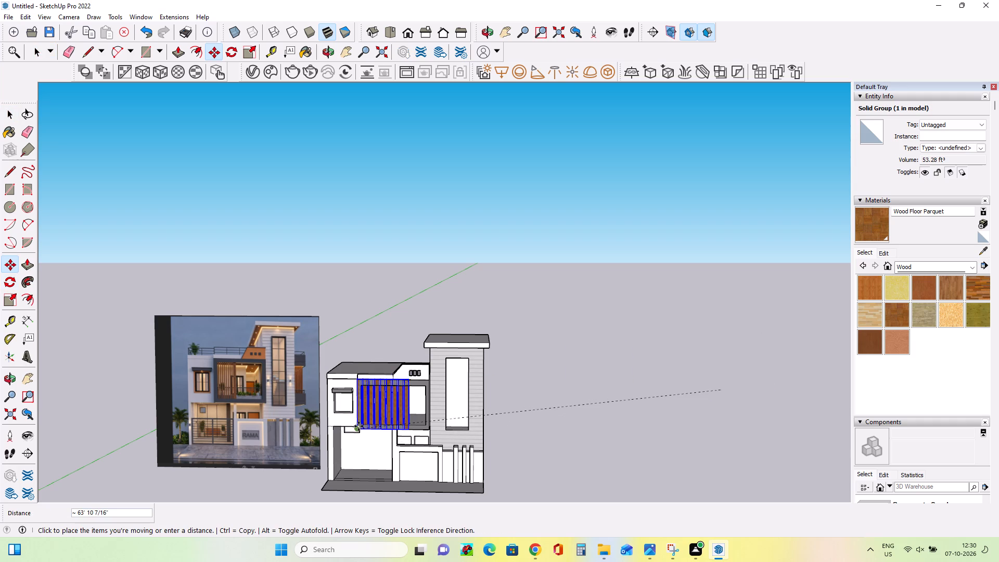
{"action": "left_click", "coordinate": [358, 426]}
Move the slat group about 1' 1" from the frame's outer corner to the lower inner corner of the balcony opening.
{"action": "scroll", "coordinate": [367, 428], "scroll_direction": "up", "scroll_amount": 4}
{"action": "middle_click_drag", "start_coordinate": [367, 428], "coordinate": [377, 446]}
{"action": "middle_click", "coordinate": [377, 447]}
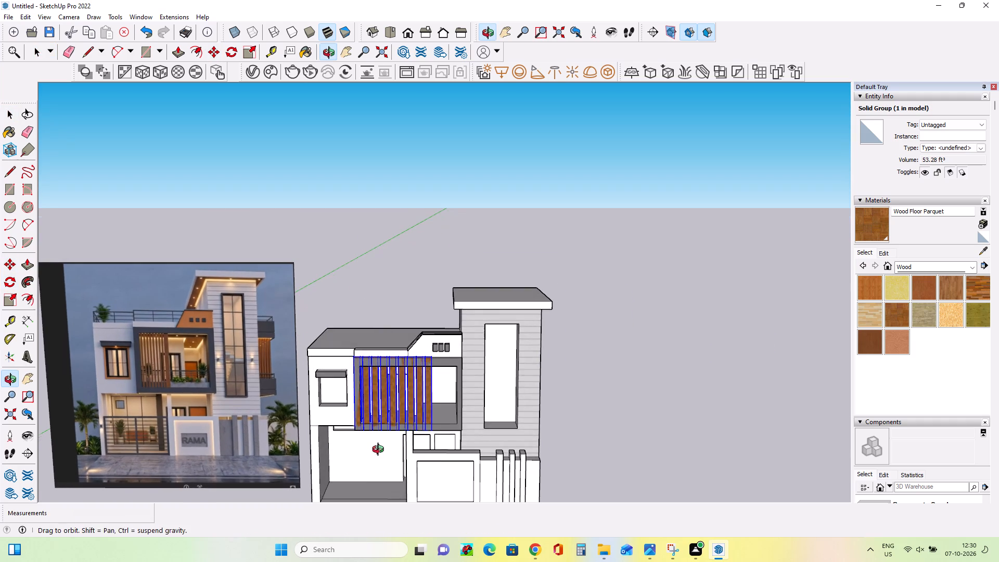
{"action": "scroll", "coordinate": [408, 419], "scroll_direction": "up", "scroll_amount": 2}
{"action": "middle_click_drag", "start_coordinate": [408, 419], "coordinate": [420, 450]}
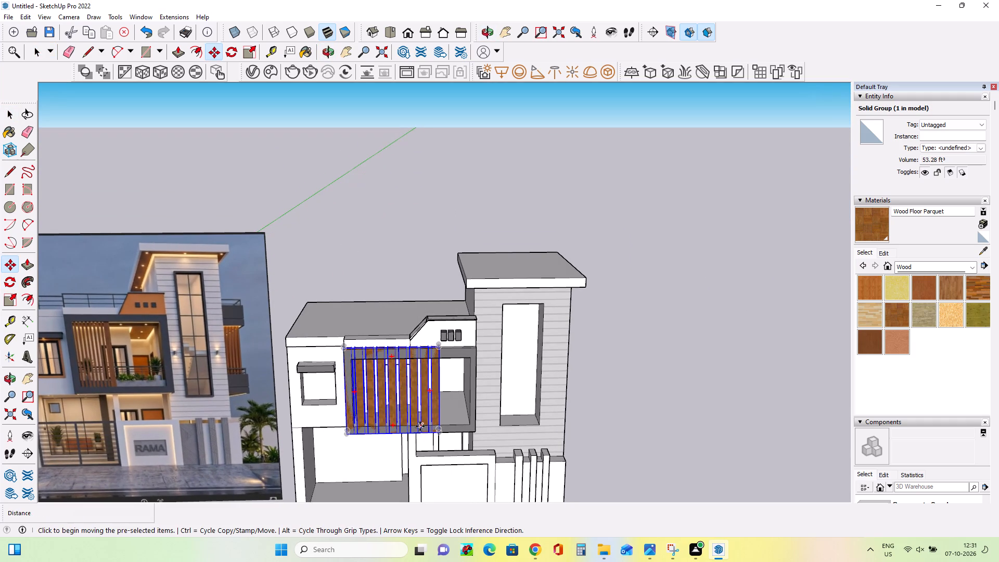
{"action": "scroll", "coordinate": [420, 425], "scroll_direction": "down", "scroll_amount": 1}
{"action": "scroll", "coordinate": [393, 384], "scroll_direction": "up", "scroll_amount": 3}
{"action": "middle_click_drag", "start_coordinate": [403, 442], "coordinate": [406, 456]}
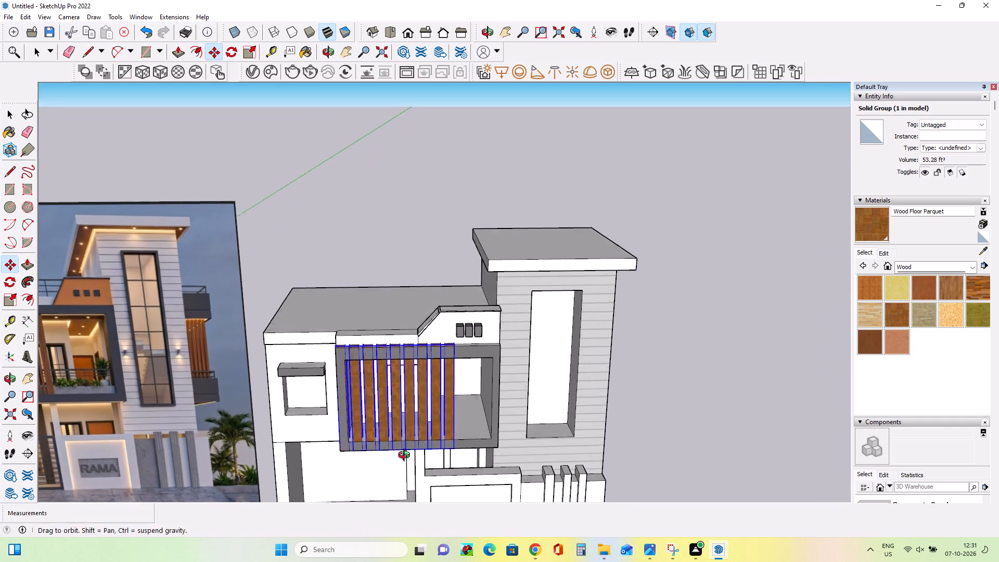
{"action": "middle_click_drag", "start_coordinate": [406, 456], "coordinate": [407, 458]}
{"action": "left_click", "coordinate": [343, 450]}
{"action": "left_click", "coordinate": [354, 439]}
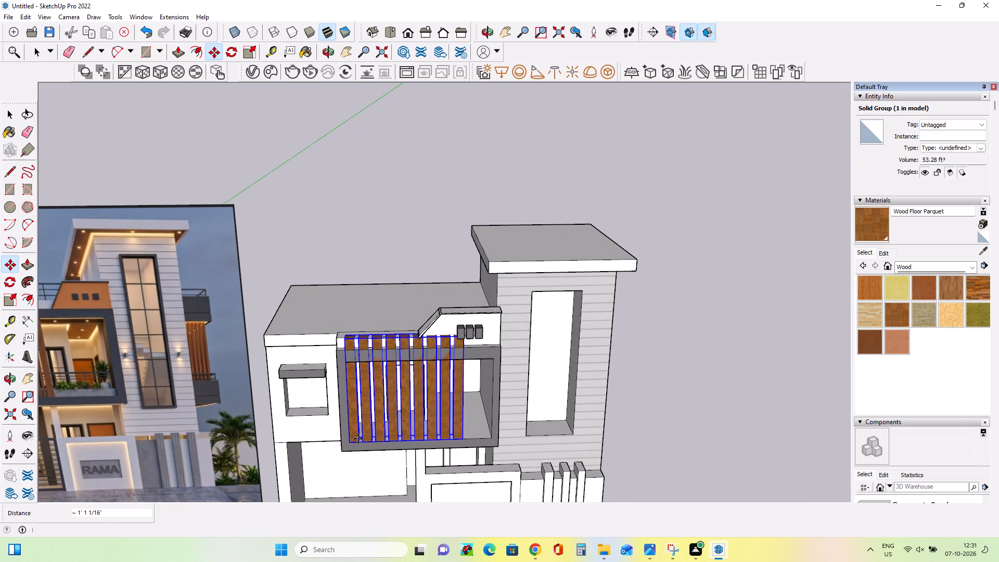
Scale the slat group narrower across the balcony opening, with factors of 0.50 in red and 1.50 in green.
{"action": "middle_click_drag", "start_coordinate": [425, 427], "coordinate": [396, 425]}
{"action": "scroll", "coordinate": [469, 369], "scroll_direction": "down", "scroll_amount": 3}
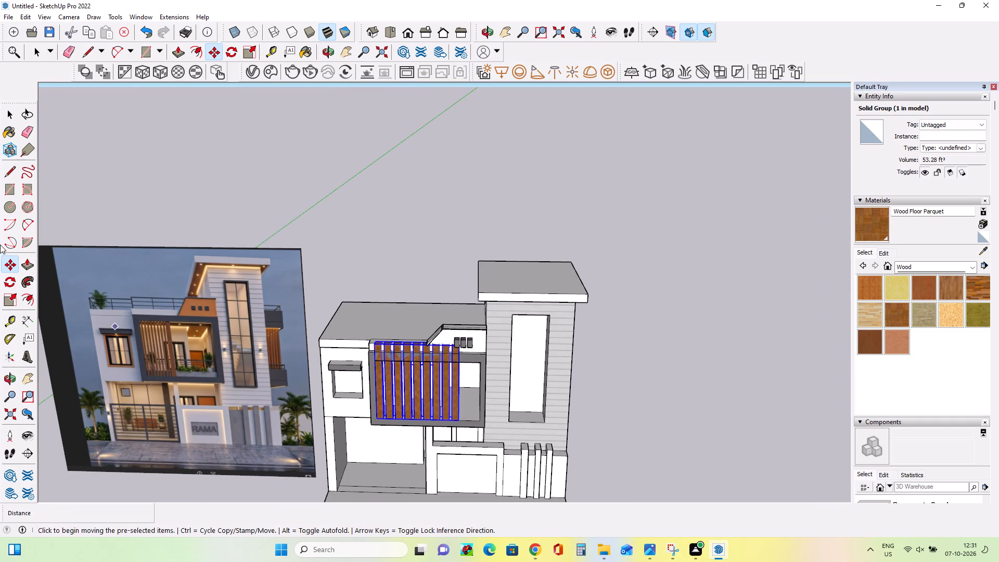
{"action": "left_click", "coordinate": [10, 299]}
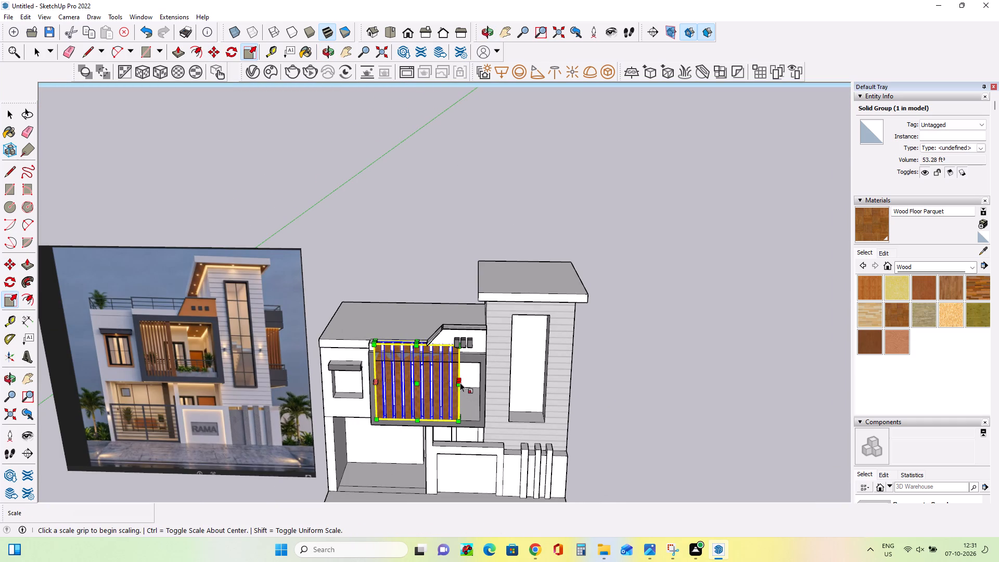
{"action": "left_click", "coordinate": [459, 382]}
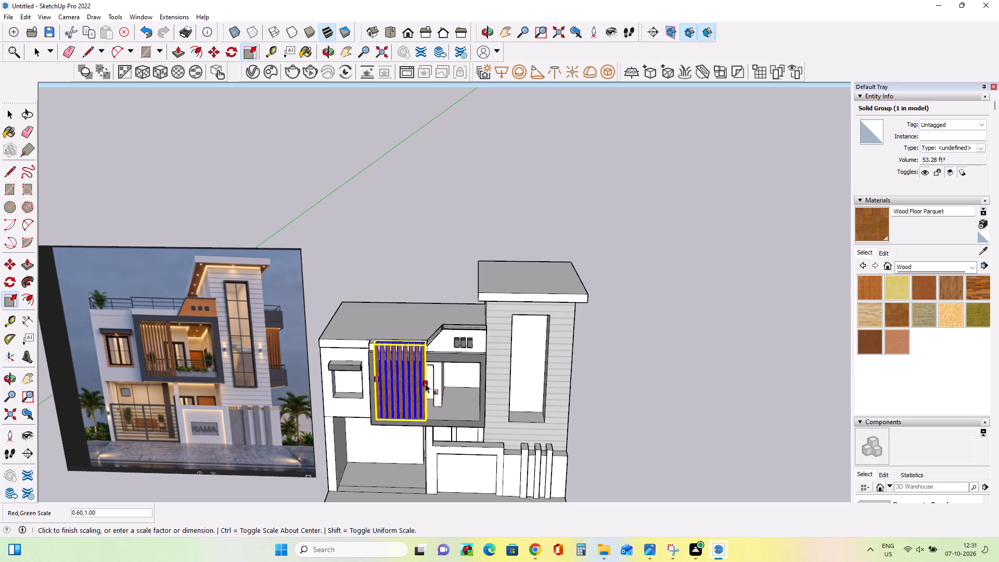
{"action": "left_click", "coordinate": [417, 385]}
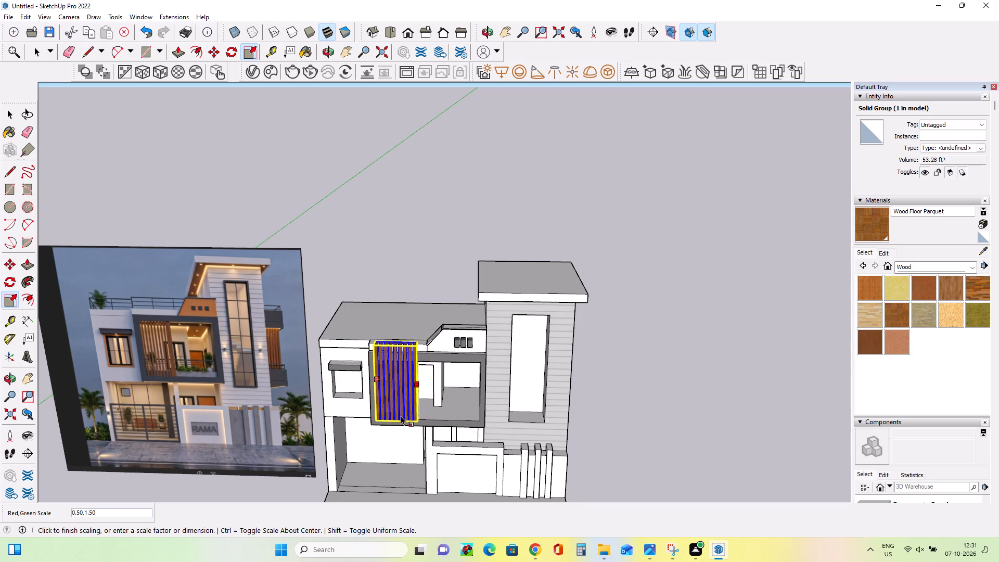
Scale the slat group's height along the blue axis by about 0.82 to fit under the balcony frame's top.
{"action": "middle_click_drag", "start_coordinate": [372, 425], "coordinate": [432, 386]}
{"action": "scroll", "coordinate": [413, 331], "scroll_direction": "up", "scroll_amount": 3}
{"action": "middle_click_drag", "start_coordinate": [413, 331], "coordinate": [413, 382]}
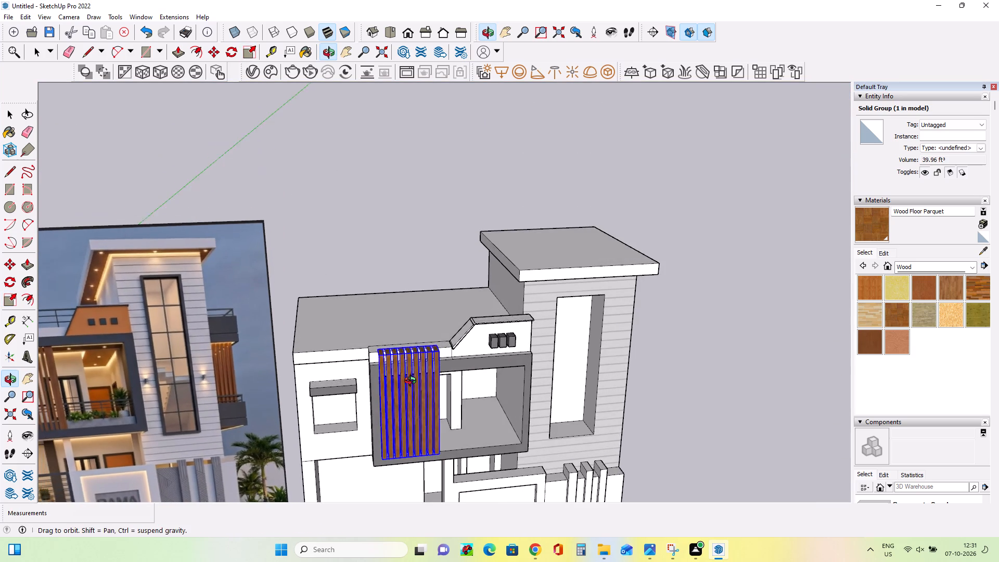
{"action": "middle_click_drag", "start_coordinate": [413, 382], "coordinate": [413, 399]}
{"action": "left_click", "coordinate": [404, 354]}
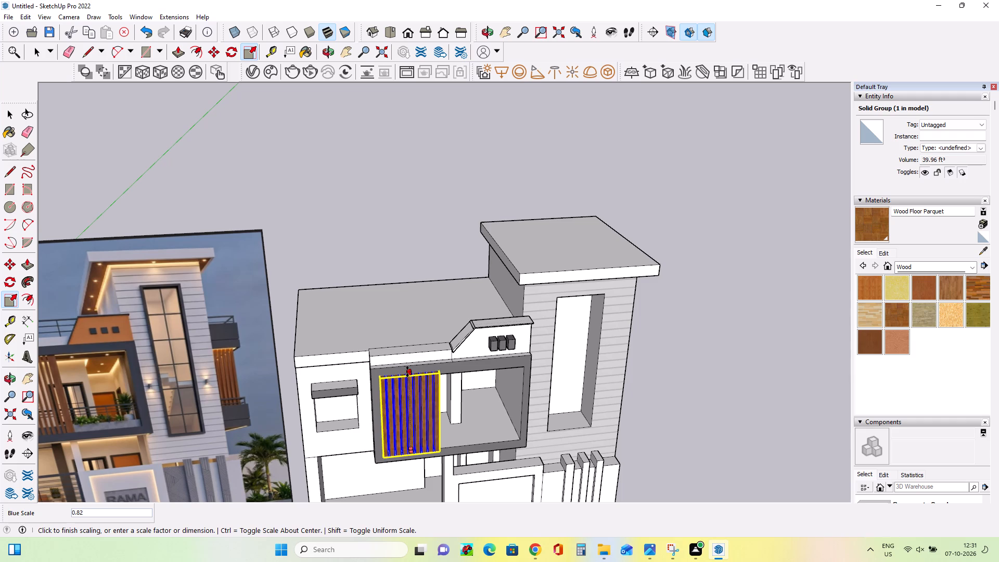
{"action": "left_click", "coordinate": [407, 372]}
Scale the slat group's depth along the green axis by about 0.3, keeping it within the balcony opening.
{"action": "middle_click_drag", "start_coordinate": [425, 423], "coordinate": [415, 355]}
{"action": "scroll", "coordinate": [400, 346], "scroll_direction": "up", "scroll_amount": 6}
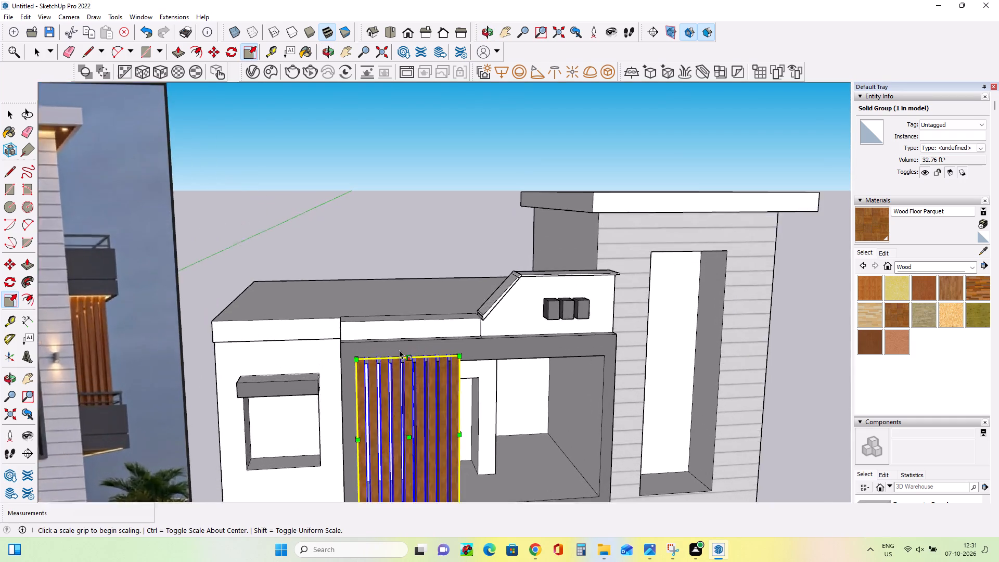
{"action": "scroll", "coordinate": [399, 350], "scroll_direction": "up", "scroll_amount": 1}
{"action": "middle_click_drag", "start_coordinate": [403, 402], "coordinate": [391, 369]}
{"action": "middle_click_drag", "start_coordinate": [462, 418], "coordinate": [360, 403]}
{"action": "middle_click", "coordinate": [358, 403]}
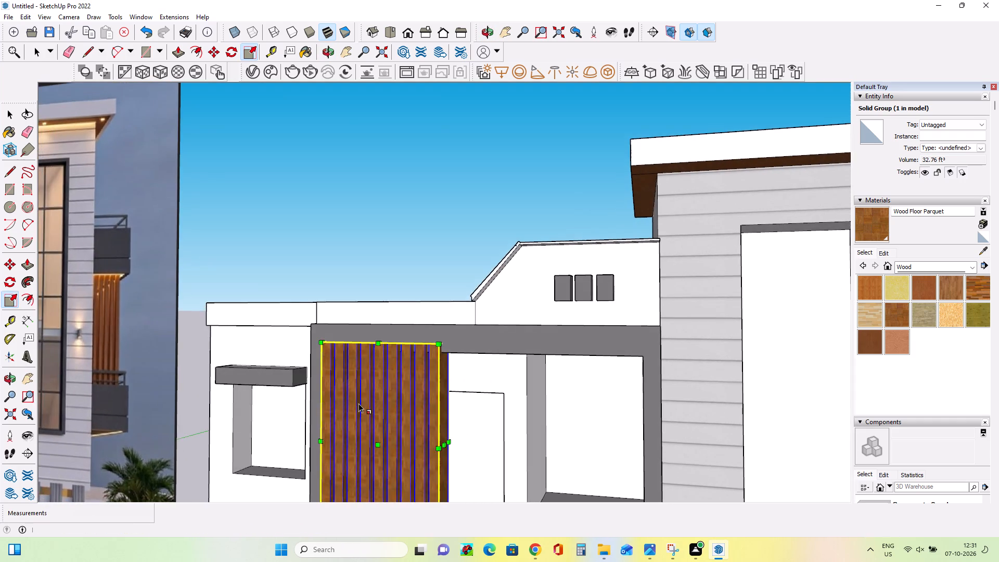
{"action": "scroll", "coordinate": [358, 403], "scroll_direction": "down", "scroll_amount": 3}
{"action": "middle_click_drag", "start_coordinate": [449, 428], "coordinate": [413, 453]}
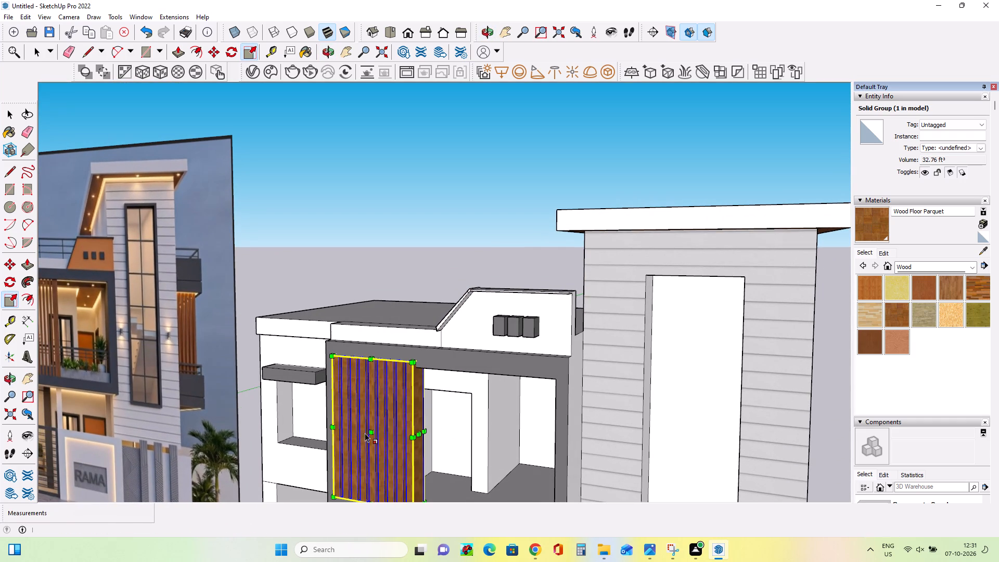
{"action": "left_click", "coordinate": [369, 432]}
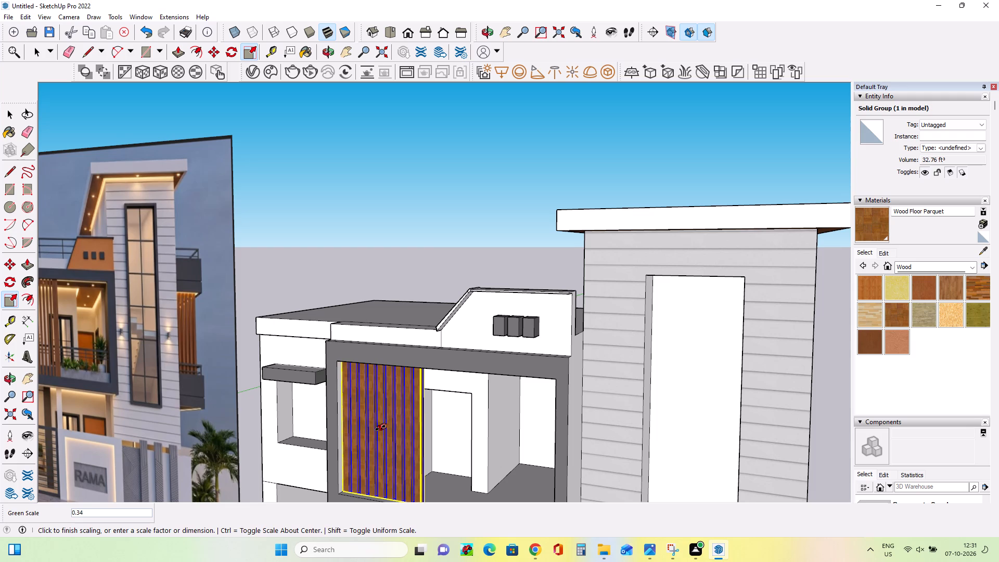
{"action": "left_click", "coordinate": [380, 428]}
Examine the wooden slats in the balcony opening and compare the facade with the reference photo.
{"action": "middle_click_drag", "start_coordinate": [335, 452], "coordinate": [413, 436]}
{"action": "scroll", "coordinate": [420, 432], "scroll_direction": "down", "scroll_amount": 5}
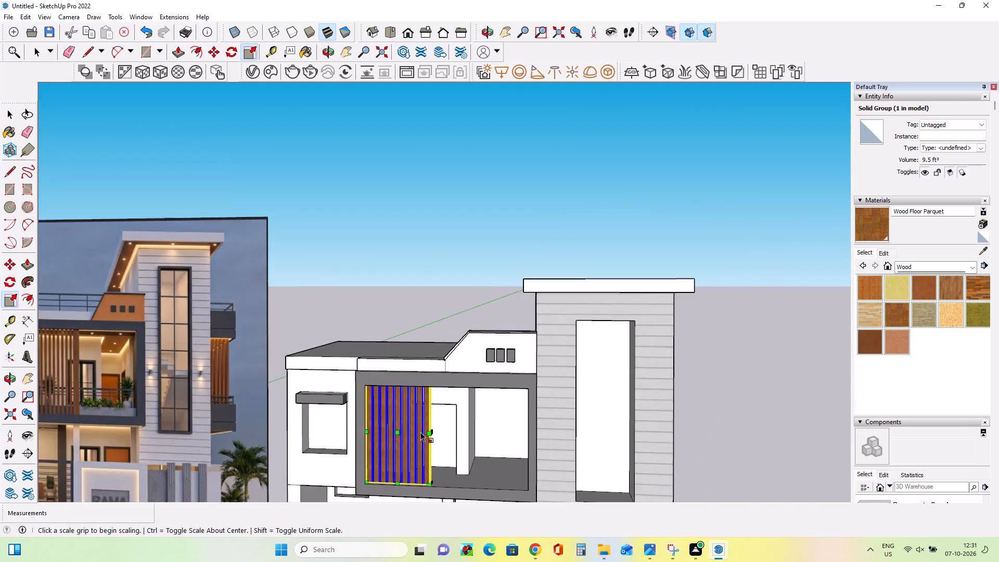
{"action": "scroll", "coordinate": [420, 432], "scroll_direction": "down", "scroll_amount": 3}
{"action": "middle_click_drag", "start_coordinate": [400, 476], "coordinate": [412, 502]}
{"action": "scroll", "coordinate": [398, 472], "scroll_direction": "up", "scroll_amount": 4}
{"action": "middle_click_drag", "start_coordinate": [414, 439], "coordinate": [420, 454]}
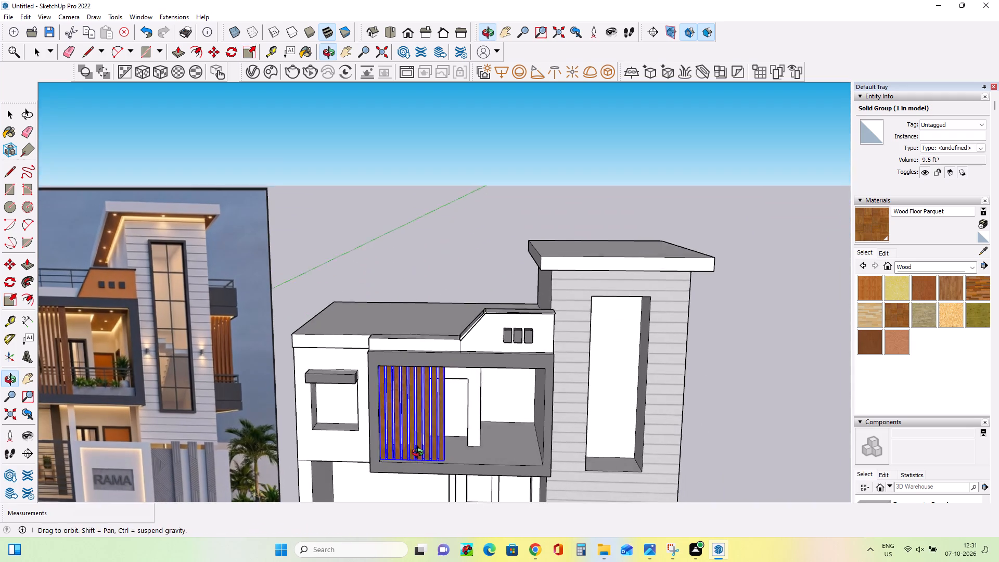
{"action": "middle_click_drag", "start_coordinate": [420, 454], "coordinate": [422, 461]}
{"action": "left_click", "coordinate": [11, 111]}
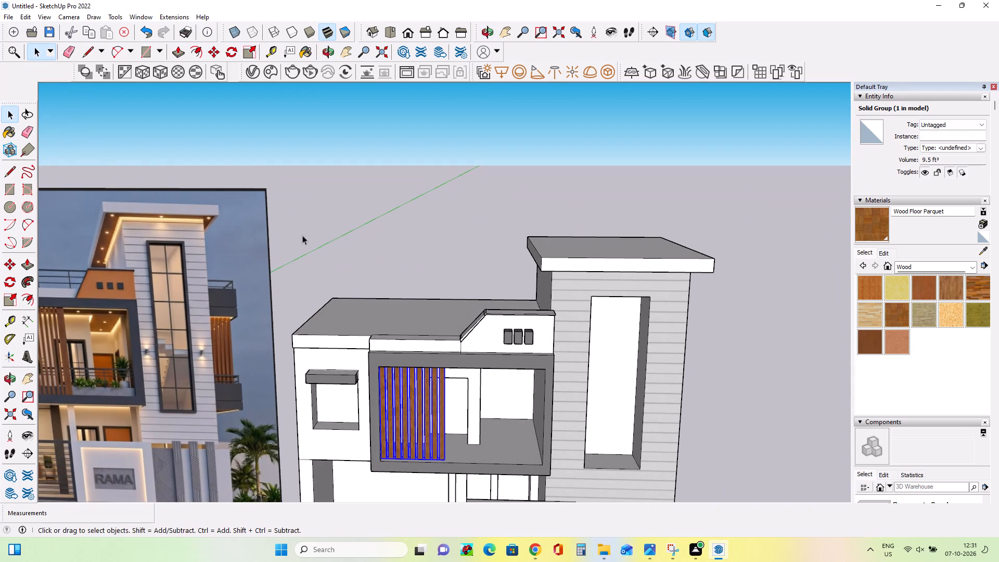
{"action": "left_click", "coordinate": [303, 233]}
{"action": "middle_click_drag", "start_coordinate": [399, 367], "coordinate": [407, 381]}
{"action": "scroll", "coordinate": [504, 416], "scroll_direction": "down", "scroll_amount": 1}
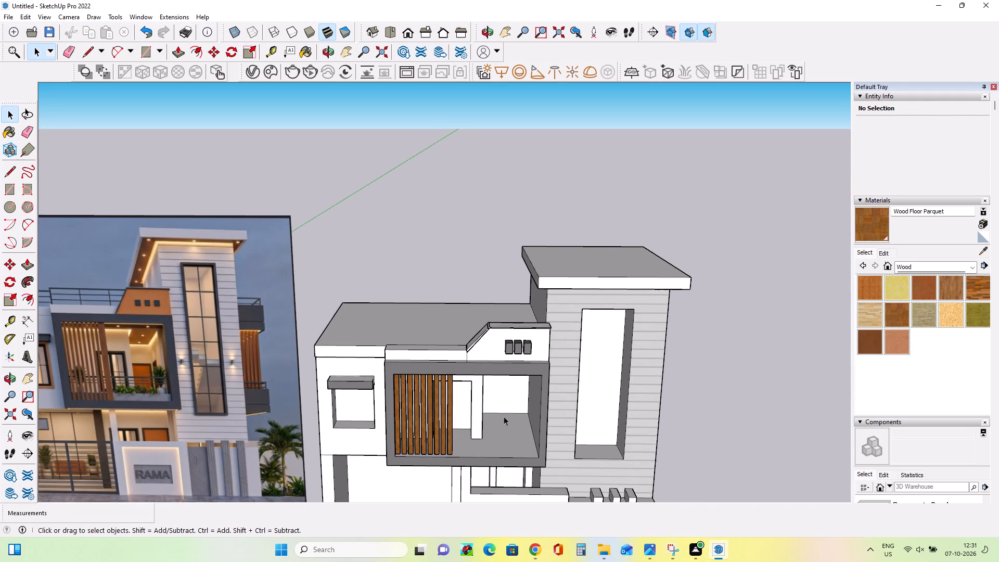
{"action": "middle_click_drag", "start_coordinate": [510, 434], "coordinate": [489, 428]}
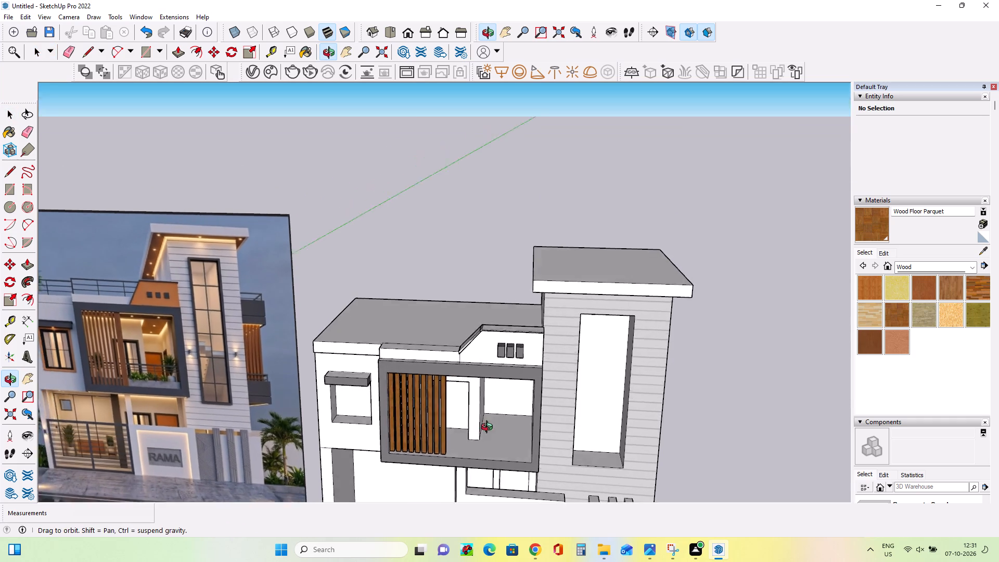
{"action": "middle_click_drag", "start_coordinate": [489, 428], "coordinate": [505, 408]}
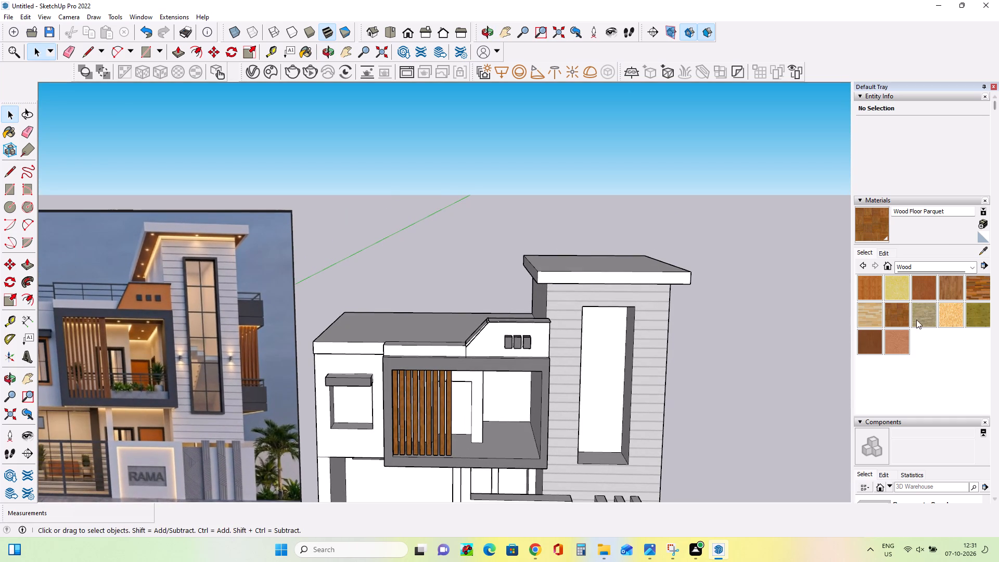
Paint the sloped parapet panel above the balcony with the Wood Veneer 02 material.
{"action": "left_click", "coordinate": [899, 342]}
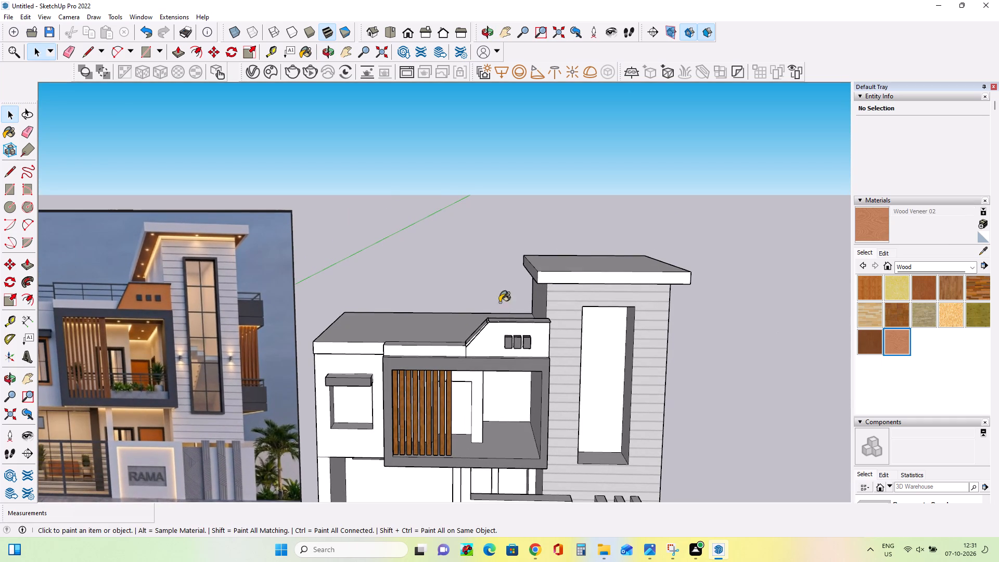
{"action": "left_click", "coordinate": [486, 344]}
{"action": "middle_click_drag", "start_coordinate": [492, 345], "coordinate": [491, 330]}
{"action": "scroll", "coordinate": [486, 343], "scroll_direction": "up", "scroll_amount": 7}
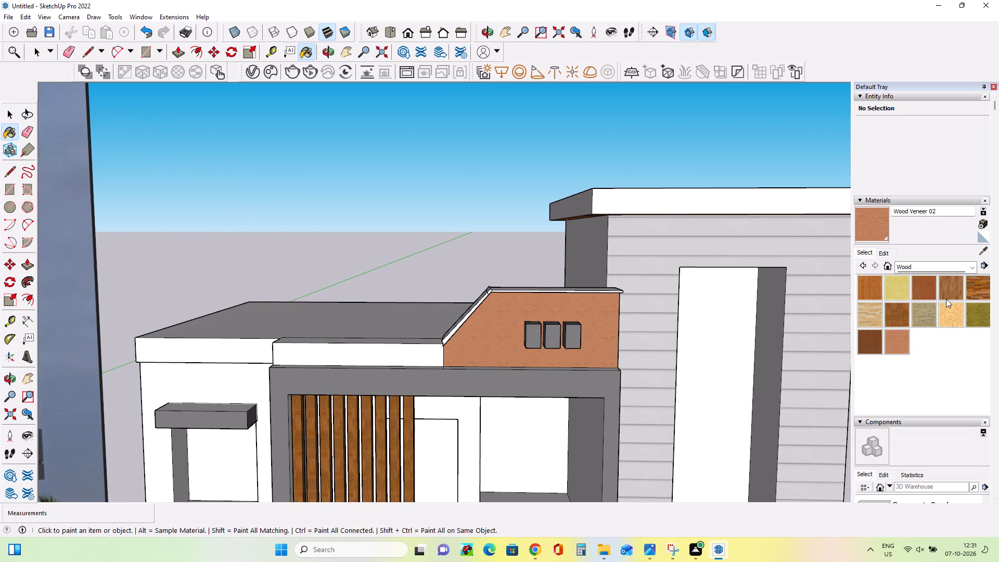
Paint the sloped, top and front faces of the parapet panel's coping with 0134_DimGray from the Colors-Named collection.
{"action": "left_click", "coordinate": [925, 265]}
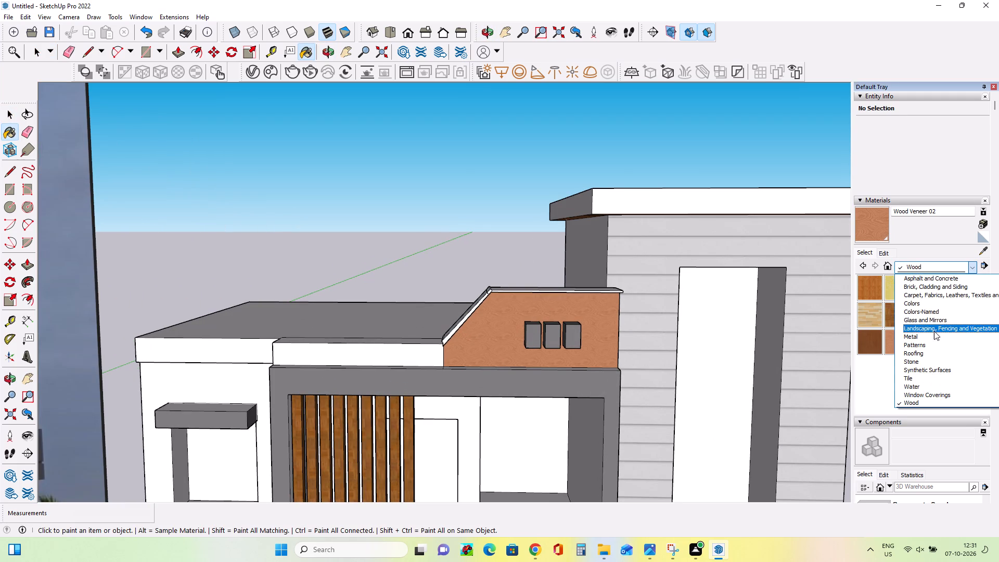
{"action": "left_click", "coordinate": [931, 313]}
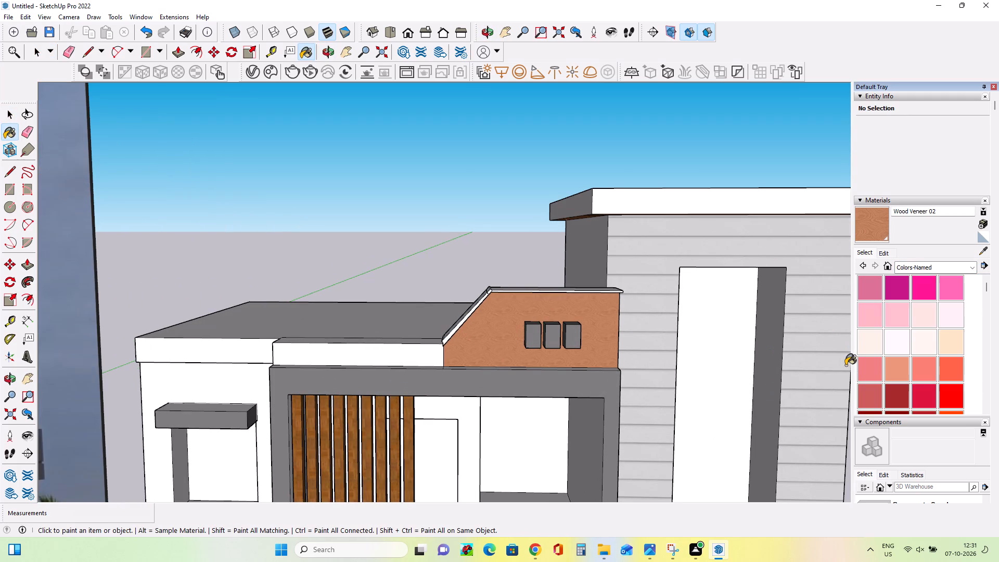
{"action": "scroll", "coordinate": [890, 371], "scroll_direction": "down", "scroll_amount": 11}
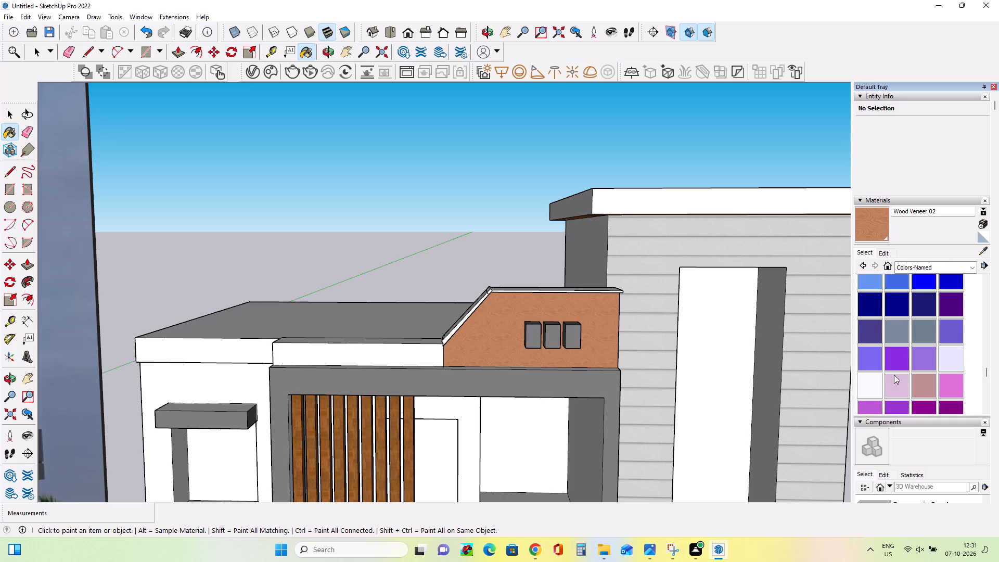
{"action": "left_click", "coordinate": [919, 327]}
{"action": "scroll", "coordinate": [914, 391], "scroll_direction": "down", "scroll_amount": 4}
{"action": "scroll", "coordinate": [914, 390], "scroll_direction": "up", "scroll_amount": 2}
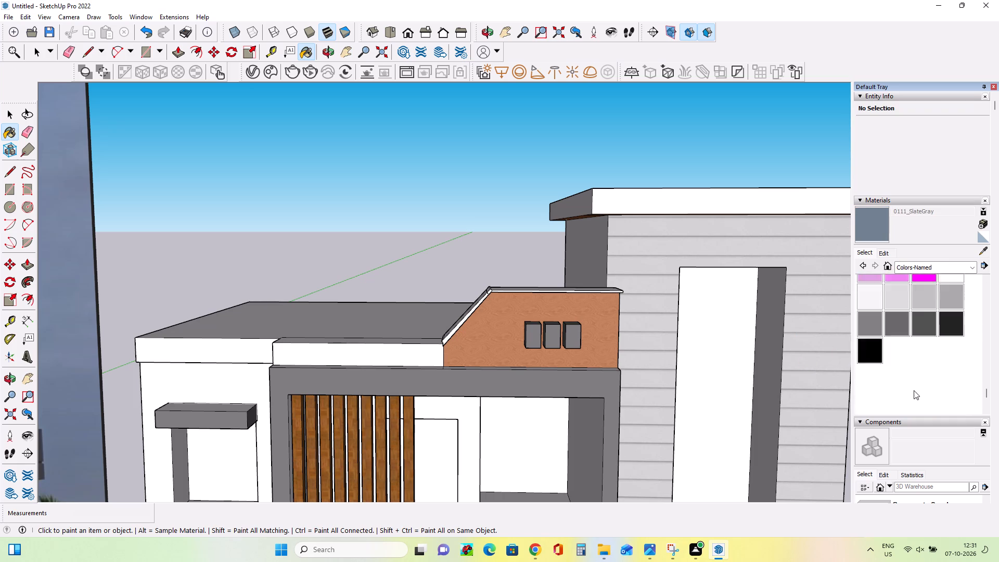
{"action": "left_click", "coordinate": [900, 387]}
{"action": "scroll", "coordinate": [452, 318], "scroll_direction": "up", "scroll_amount": 3}
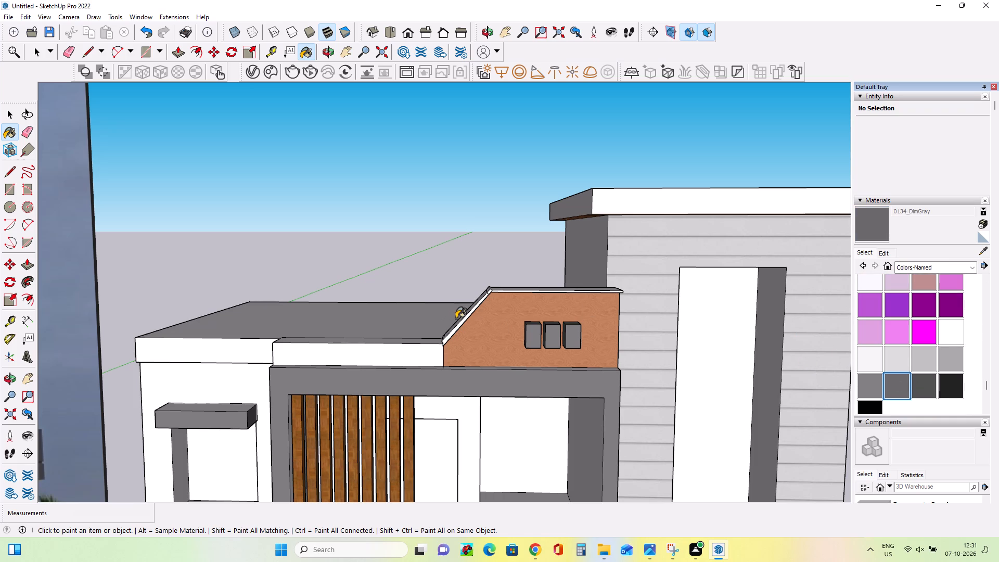
{"action": "left_click", "coordinate": [473, 315]}
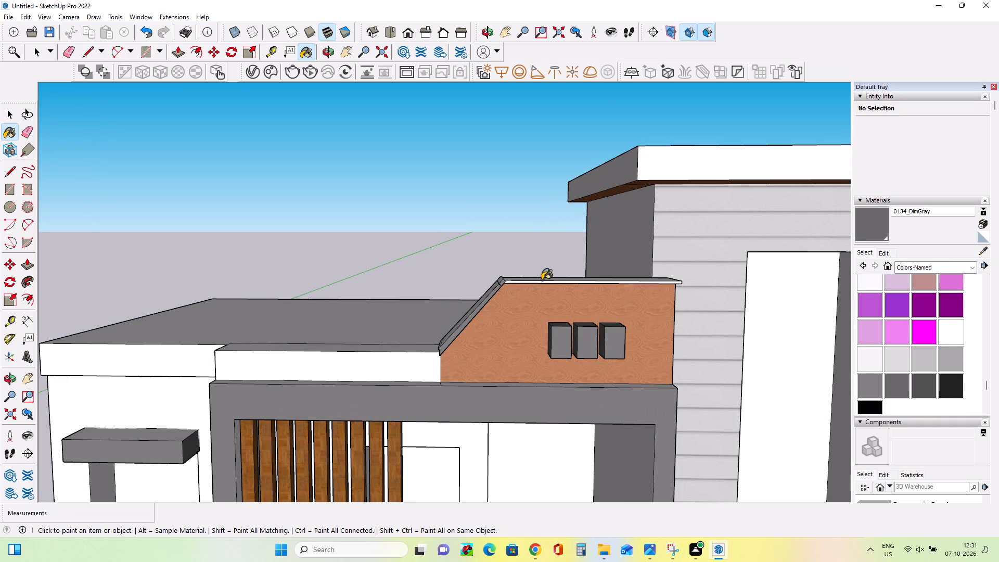
{"action": "left_click", "coordinate": [542, 282]}
{"action": "scroll", "coordinate": [542, 282], "scroll_direction": "up", "scroll_amount": 8}
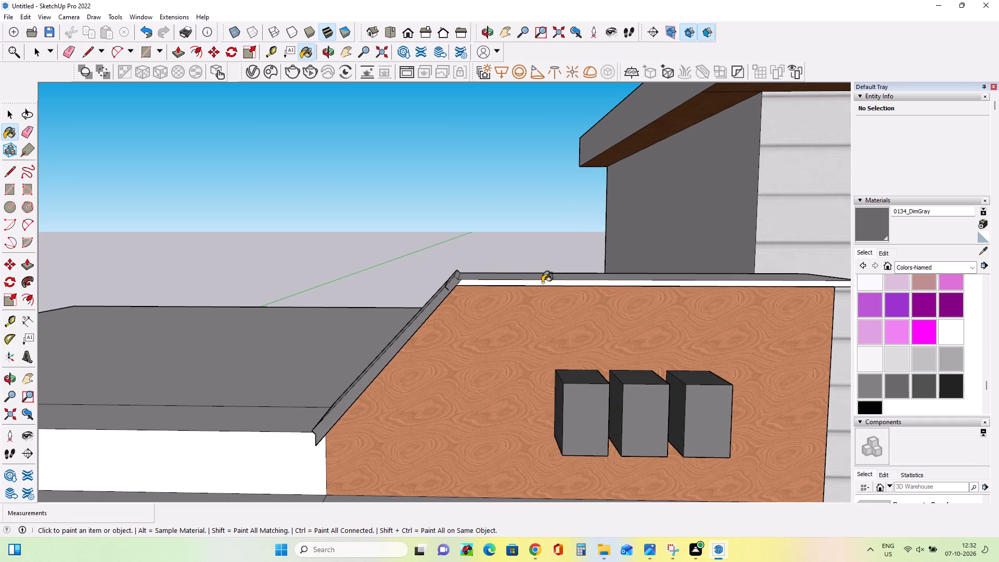
{"action": "left_click", "coordinate": [542, 283]}
{"action": "scroll", "coordinate": [449, 303], "scroll_direction": "down", "scroll_amount": 13}
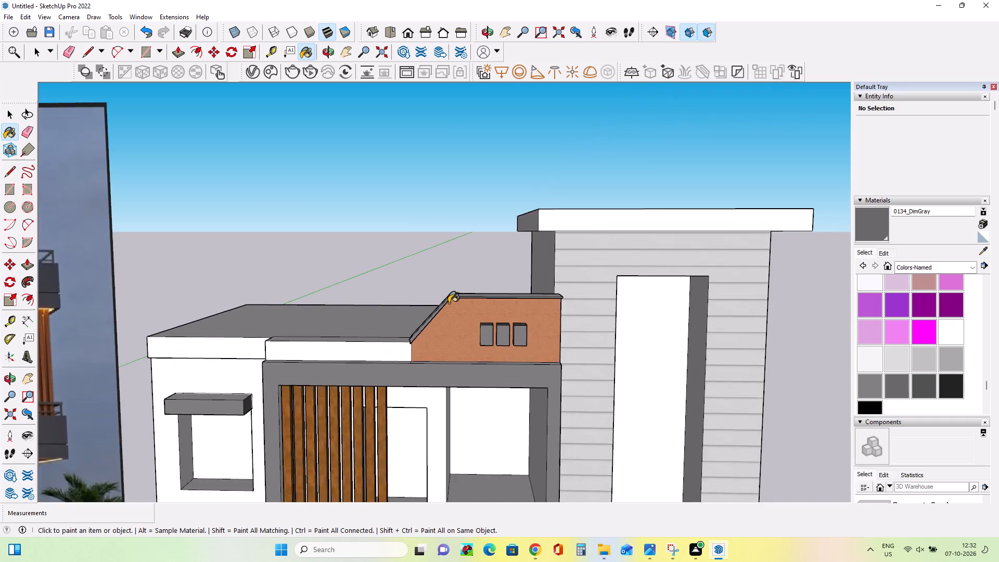
Draw a rectangle of about 1.25 sq ft on the ground-floor porch floor, beside the entrance pillar, as a column base.
{"action": "scroll", "coordinate": [449, 303], "scroll_direction": "down", "scroll_amount": 10}
{"action": "middle_click_drag", "start_coordinate": [463, 330], "coordinate": [463, 361]}
{"action": "scroll", "coordinate": [463, 361], "scroll_direction": "down", "scroll_amount": 1}
{"action": "middle_click_drag", "start_coordinate": [459, 423], "coordinate": [464, 398]}
{"action": "scroll", "coordinate": [464, 398], "scroll_direction": "up", "scroll_amount": 1}
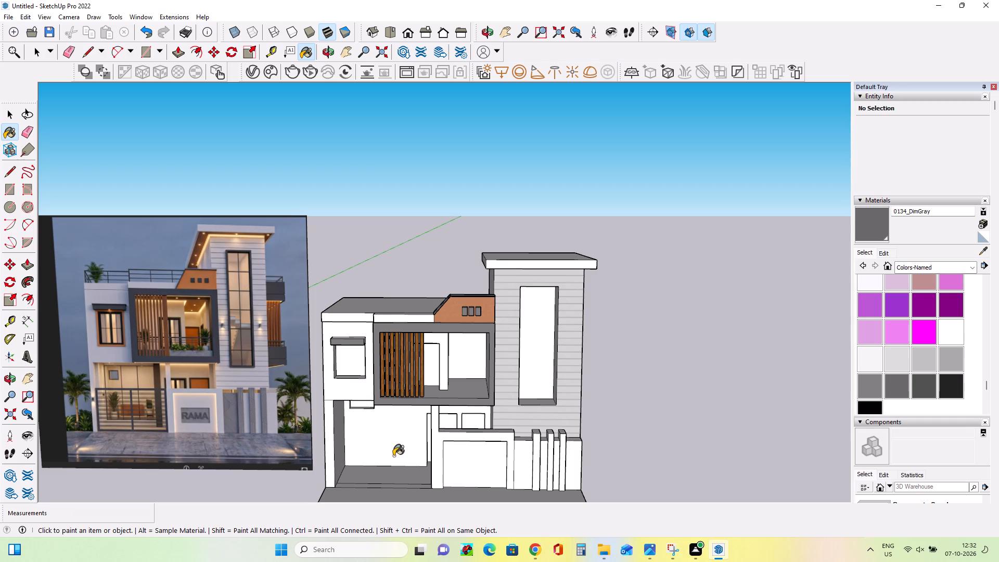
{"action": "middle_click_drag", "start_coordinate": [394, 457], "coordinate": [470, 489]}
{"action": "scroll", "coordinate": [395, 480], "scroll_direction": "up", "scroll_amount": 2}
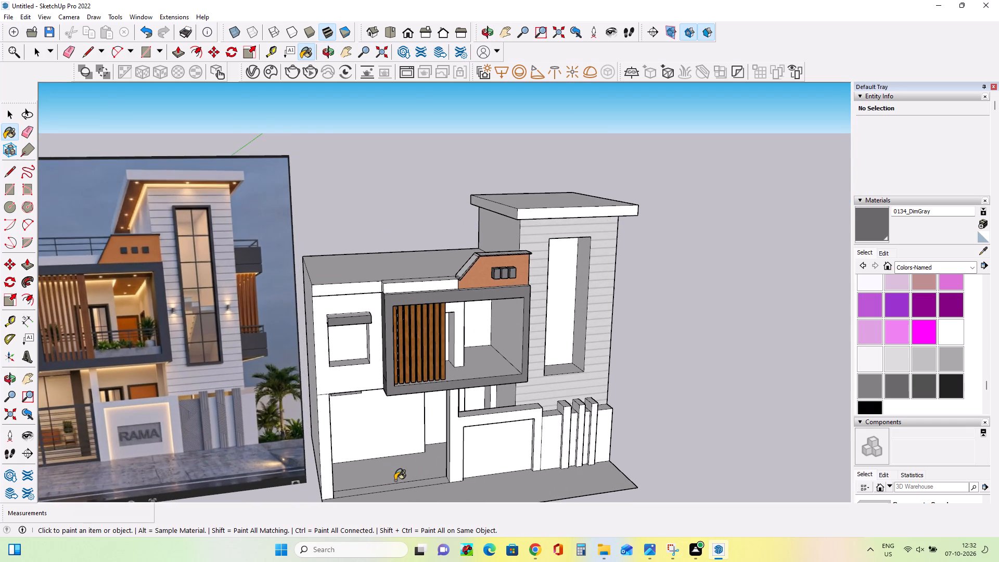
{"action": "middle_click_drag", "start_coordinate": [395, 480], "coordinate": [408, 488]}
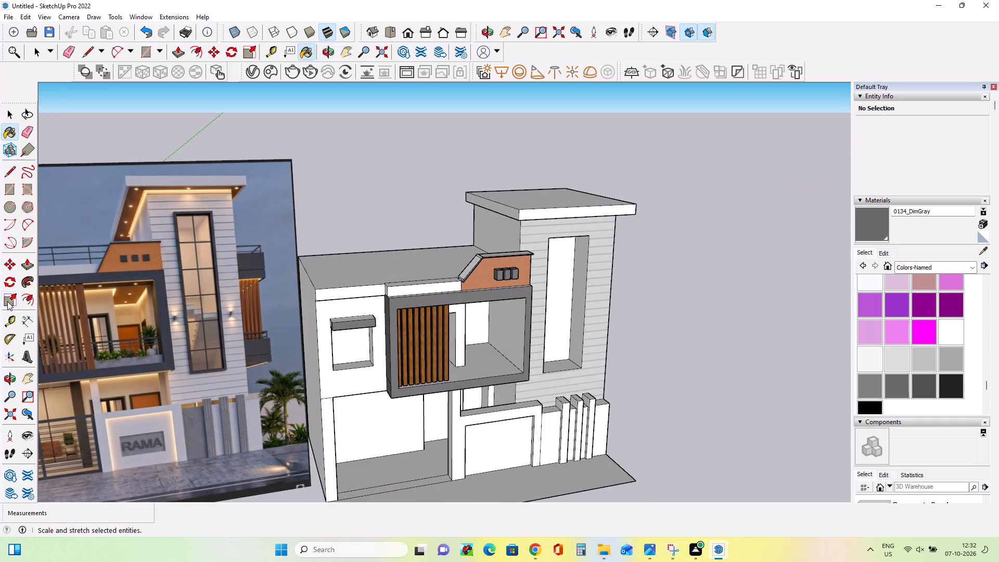
{"action": "left_click", "coordinate": [12, 188]}
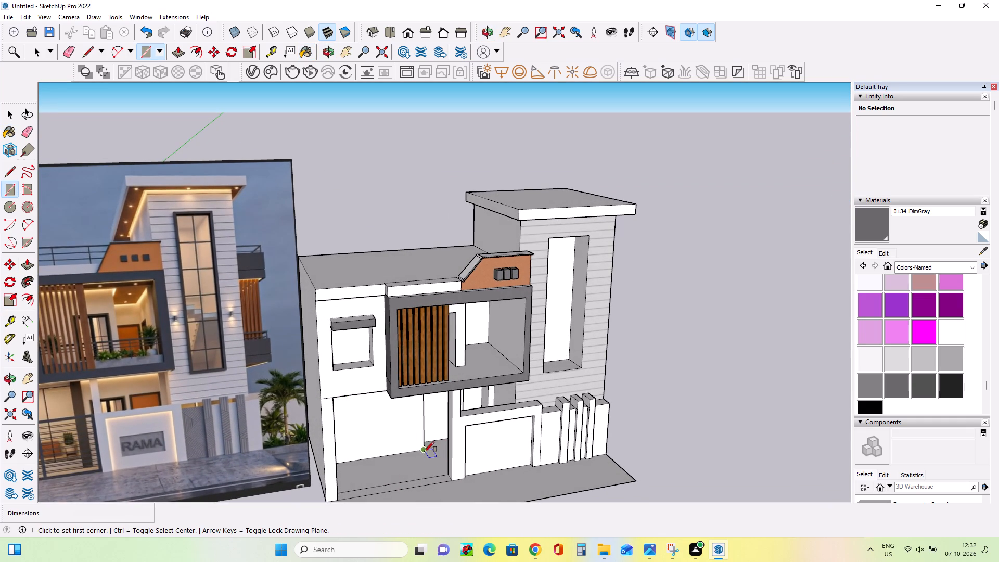
{"action": "left_click", "coordinate": [433, 463]}
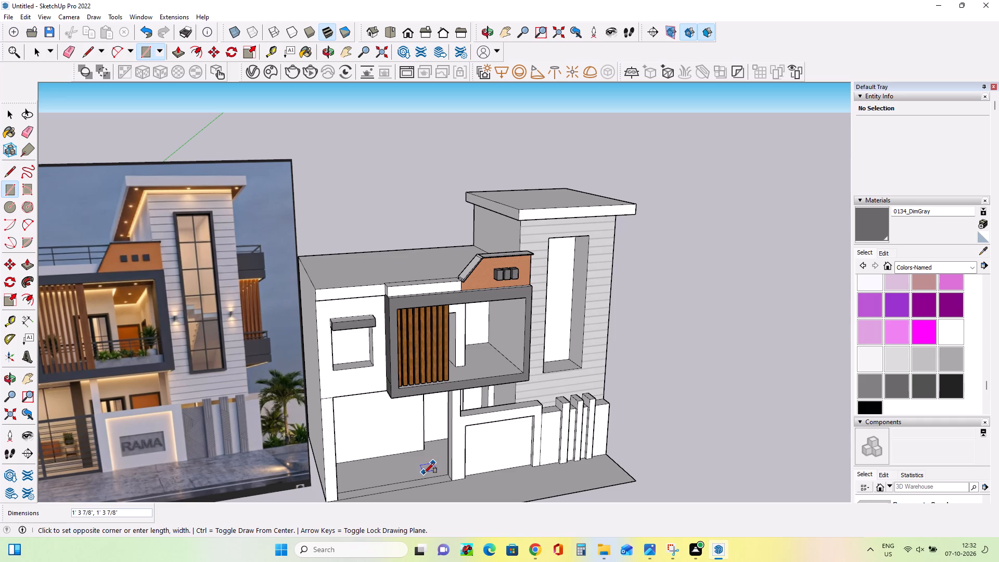
{"action": "scroll", "coordinate": [425, 474], "scroll_direction": "up", "scroll_amount": 7}
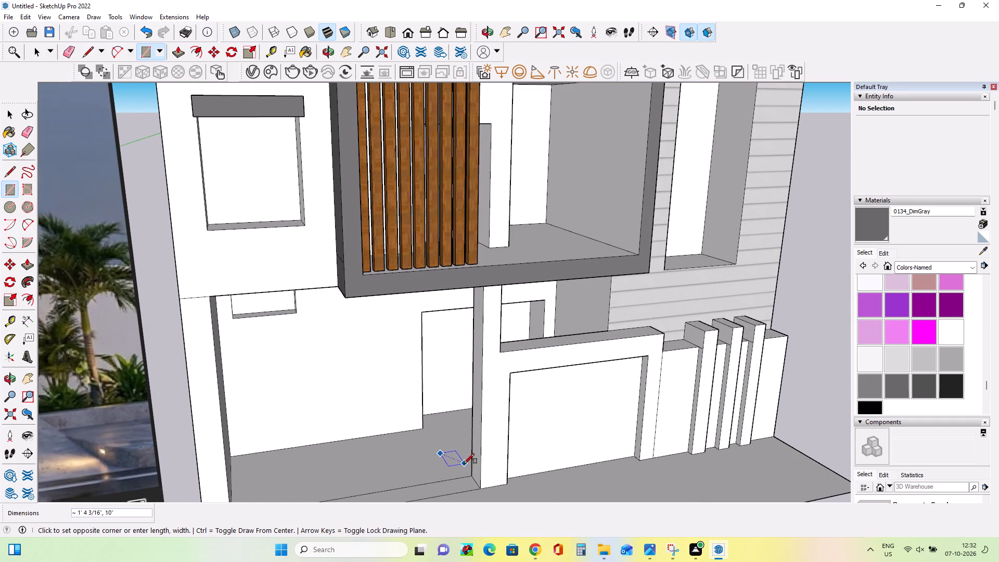
{"action": "left_click", "coordinate": [465, 464]}
Examine the ground-floor porch and gate area in the reference photo and compare it with the rectangle's place in the model.
{"action": "scroll", "coordinate": [390, 445], "scroll_direction": "down", "scroll_amount": 4}
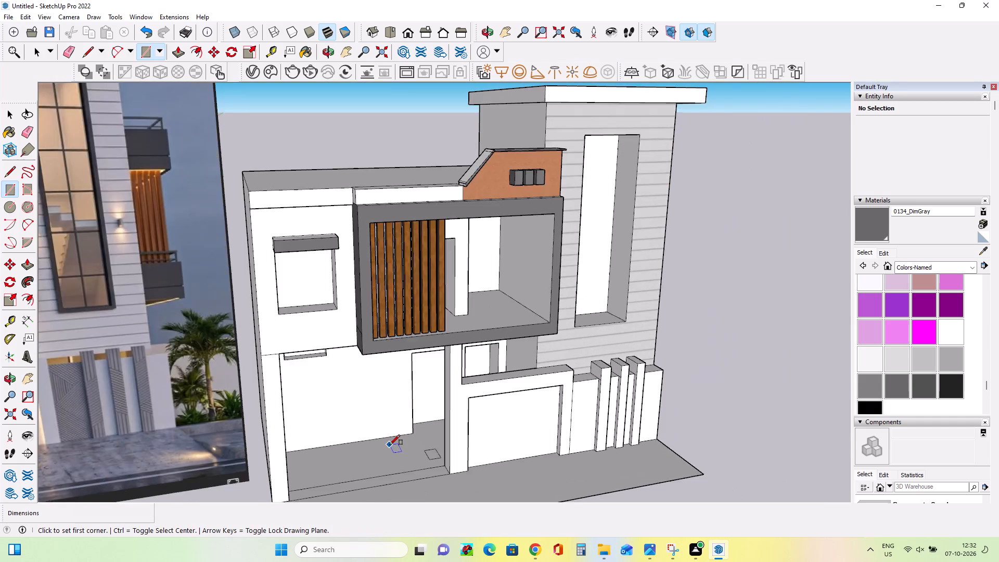
{"action": "scroll", "coordinate": [390, 445], "scroll_direction": "down", "scroll_amount": 9}
{"action": "scroll", "coordinate": [234, 466], "scroll_direction": "up", "scroll_amount": 14}
{"action": "middle_click", "coordinate": [234, 466]}
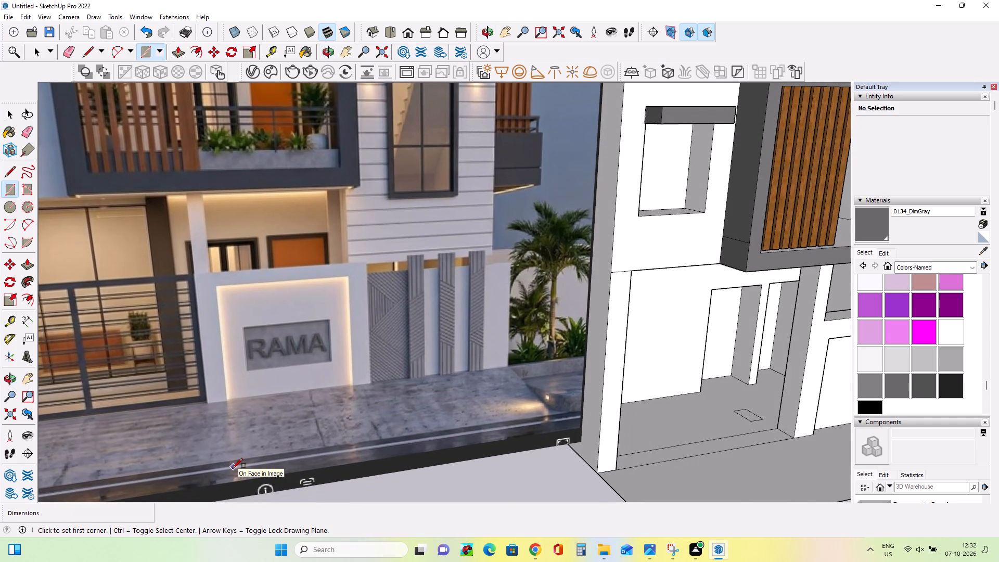
{"action": "scroll", "coordinate": [233, 468], "scroll_direction": "down", "scroll_amount": 7}
{"action": "middle_click_drag", "start_coordinate": [432, 446], "coordinate": [412, 488]}
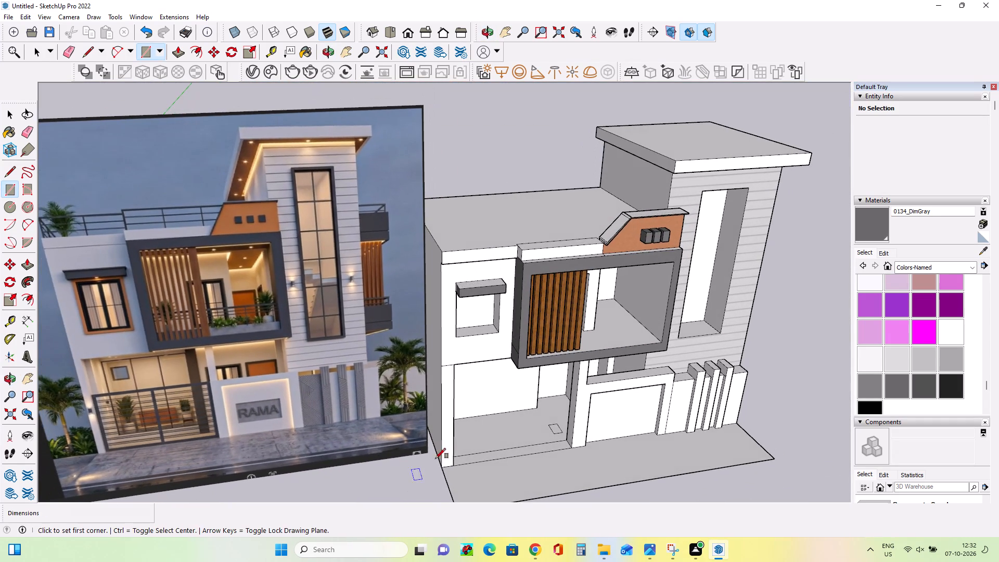
{"action": "scroll", "coordinate": [557, 446], "scroll_direction": "up", "scroll_amount": 4}
{"action": "middle_click_drag", "start_coordinate": [556, 446], "coordinate": [532, 461]}
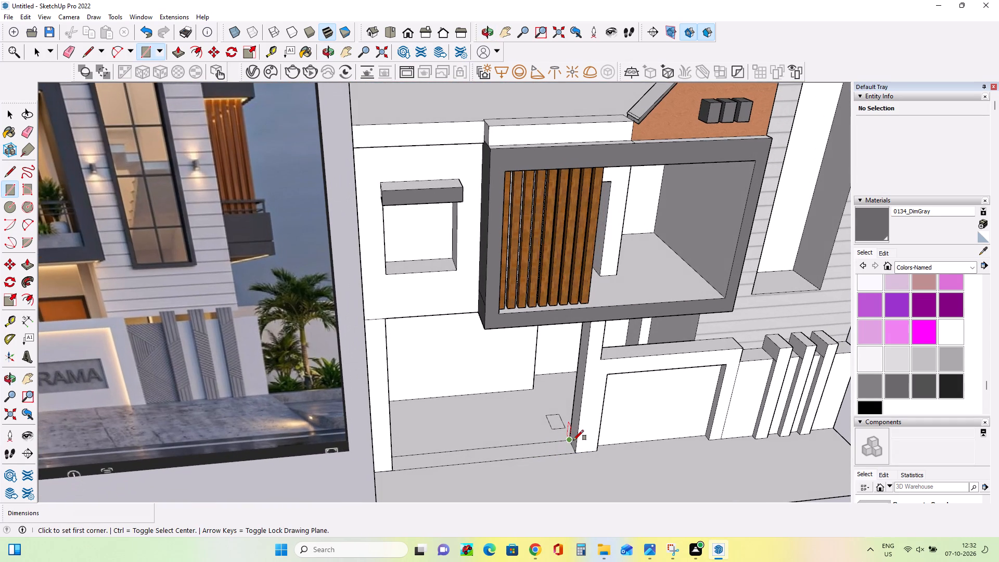
{"action": "scroll", "coordinate": [573, 440], "scroll_direction": "down", "scroll_amount": 3}
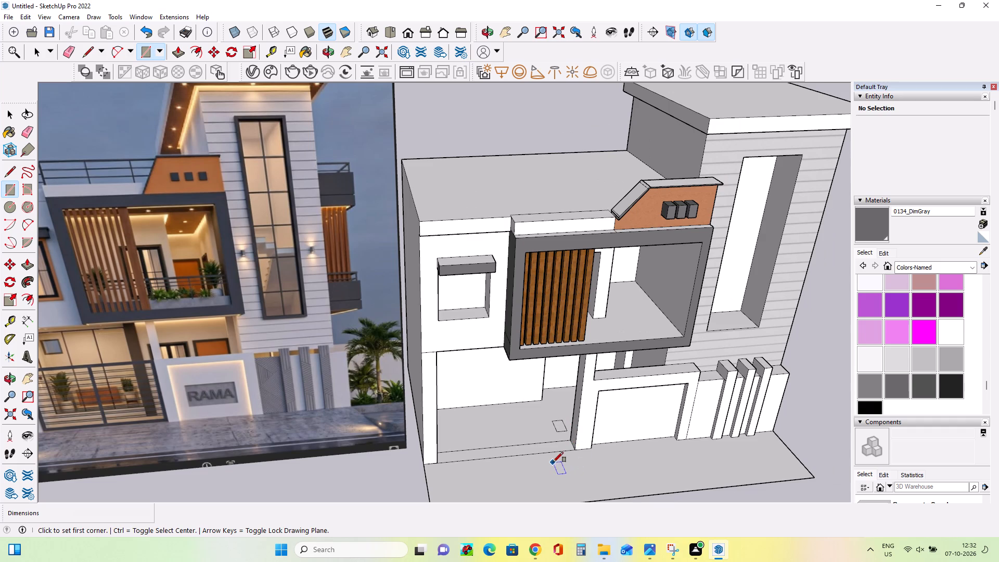
{"action": "middle_click_drag", "start_coordinate": [550, 462], "coordinate": [515, 451]}
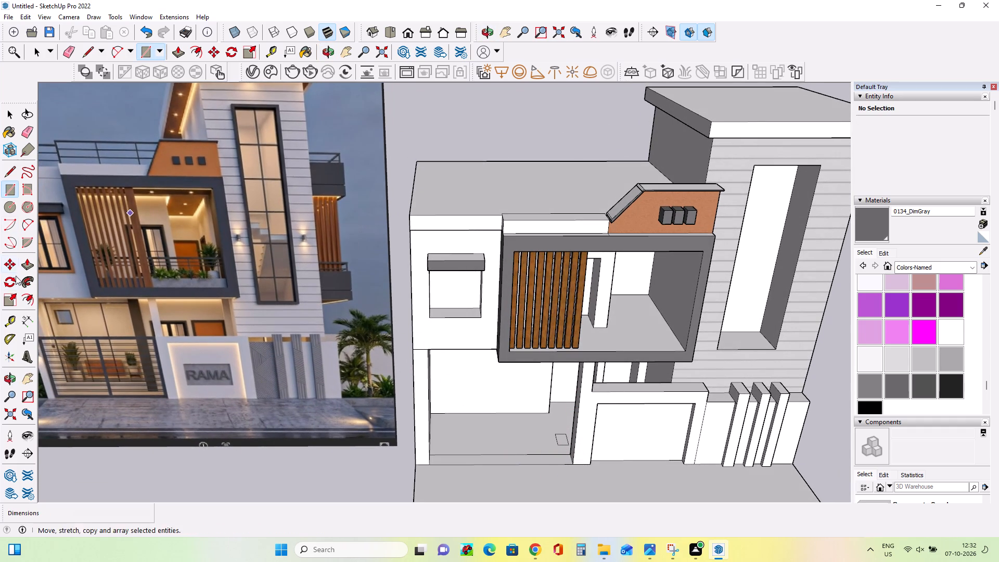
Push/Pull the small floor rectangle up about 11' 1 15/16" to form a column reaching the balcony's underside.
{"action": "left_click", "coordinate": [20, 264]}
{"action": "left_click", "coordinate": [564, 437]}
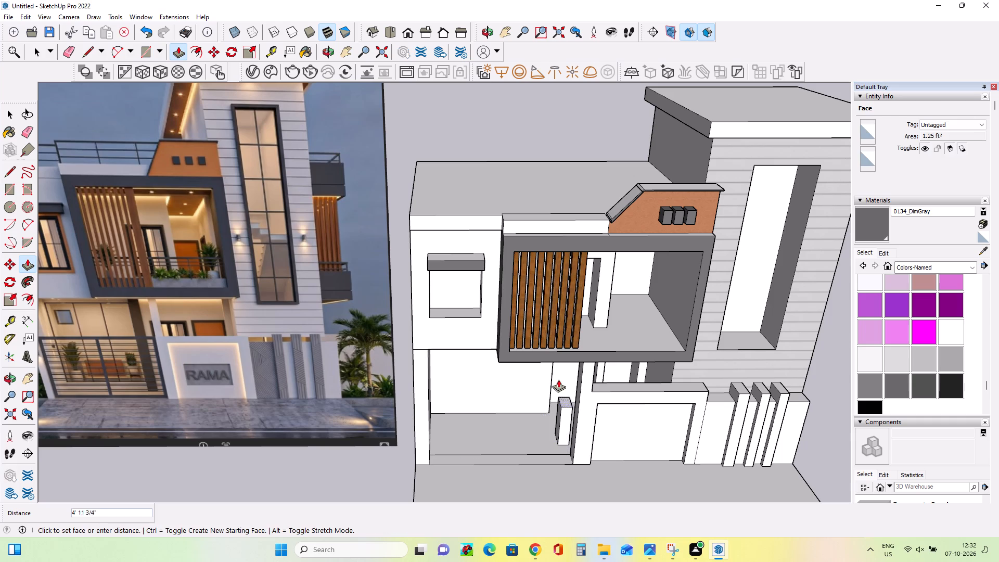
{"action": "left_click", "coordinate": [561, 351]}
Widen the porch column by pulling out its side face on the open-porch side by 3 7/8".
{"action": "middle_click_drag", "start_coordinate": [507, 459], "coordinate": [584, 444]}
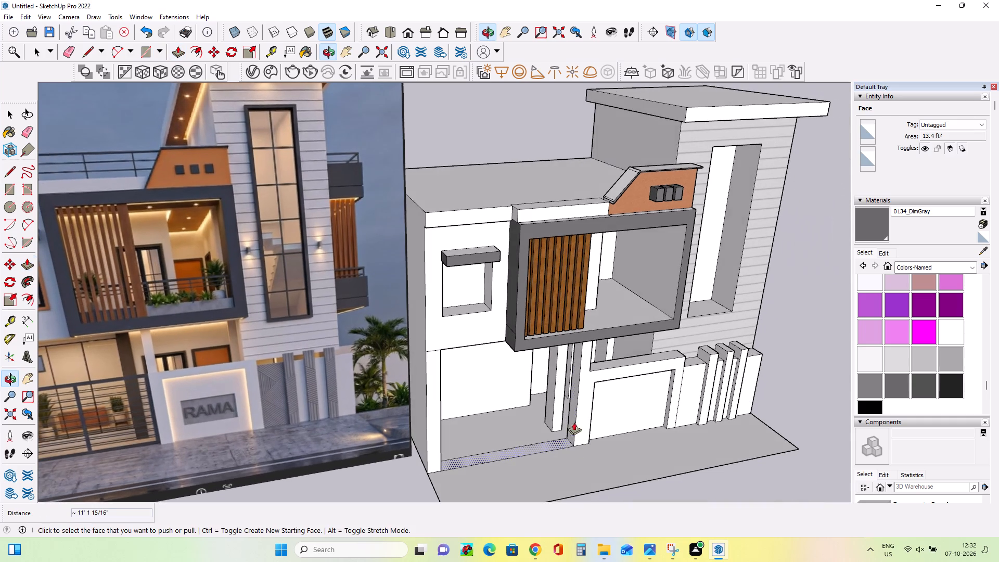
{"action": "middle_click_drag", "start_coordinate": [524, 408], "coordinate": [491, 415]}
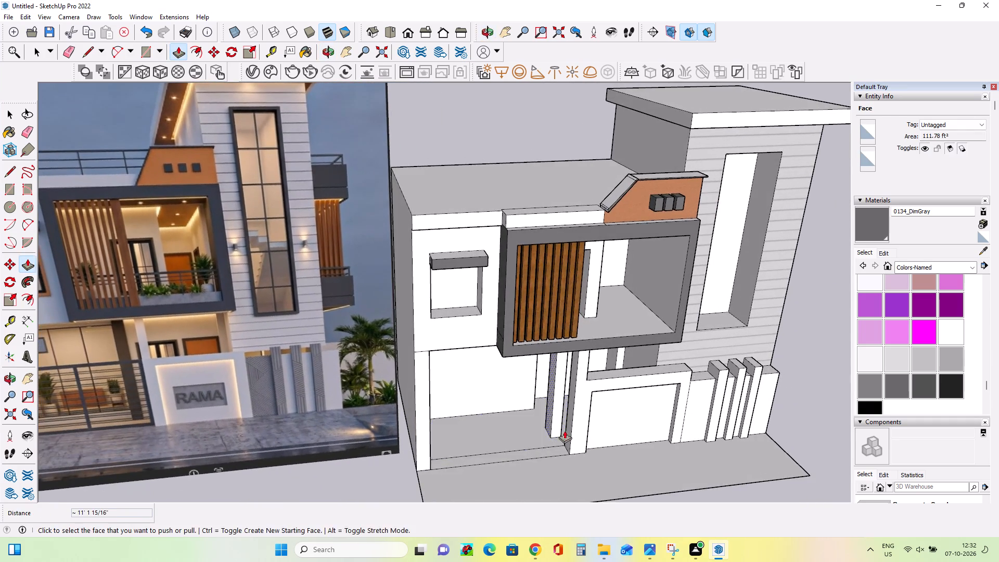
{"action": "middle_click_drag", "start_coordinate": [565, 430], "coordinate": [495, 394]}
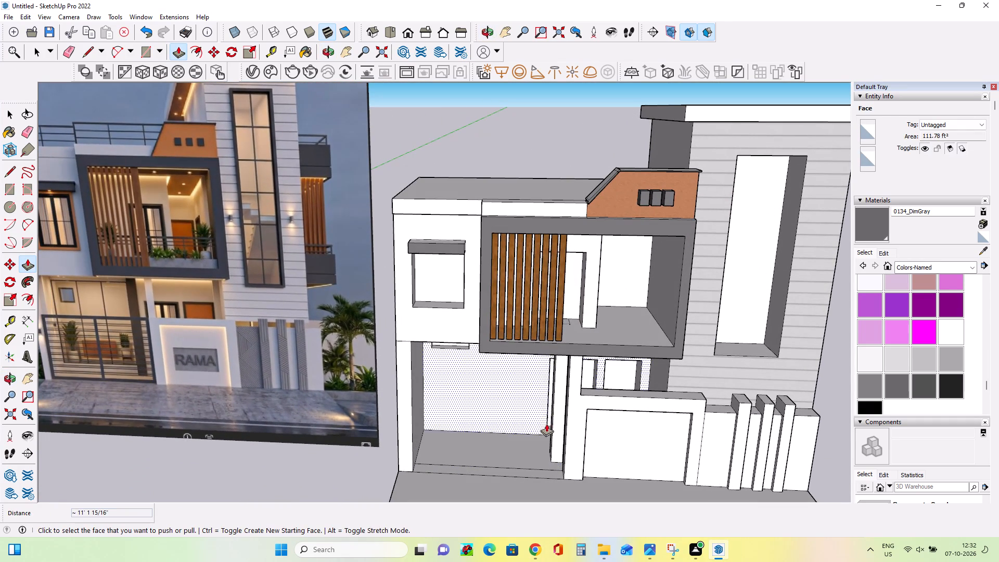
{"action": "middle_click_drag", "start_coordinate": [534, 437], "coordinate": [614, 439]}
{"action": "left_click", "coordinate": [539, 421]}
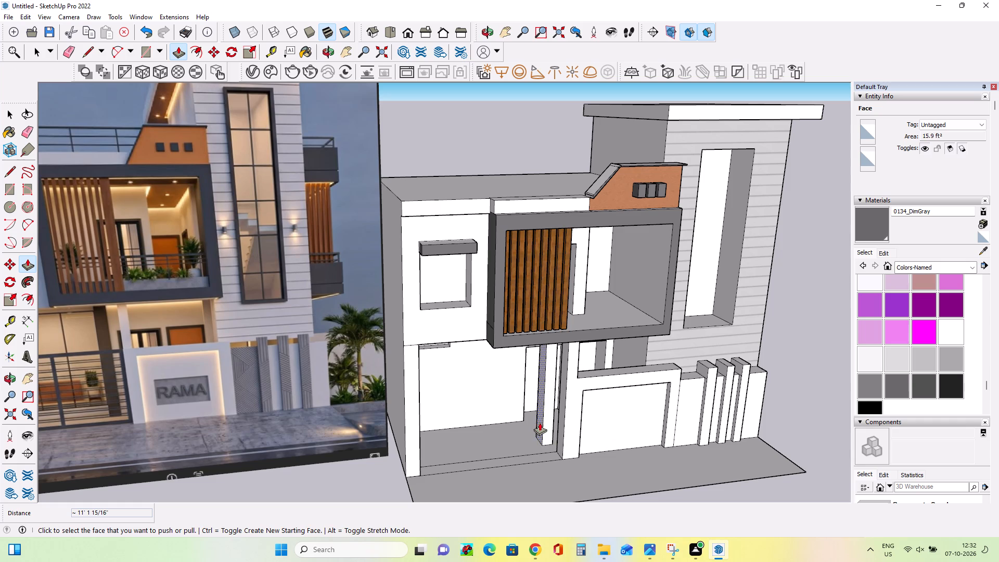
{"action": "left_click", "coordinate": [535, 423]}
Paint the porch column's front face and its open-porch side face with 0134_DimGray.
{"action": "middle_click_drag", "start_coordinate": [562, 440], "coordinate": [492, 421]}
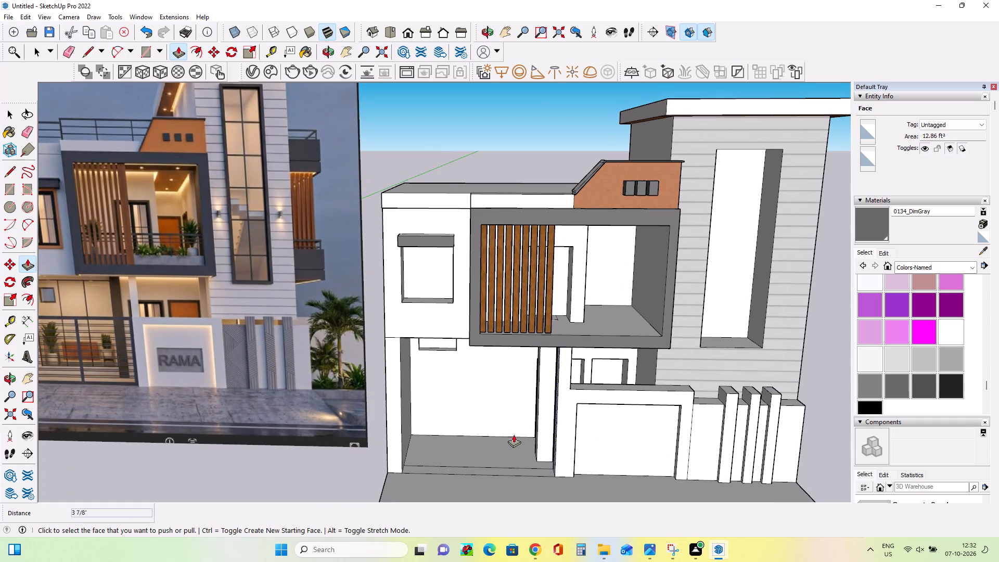
{"action": "middle_click_drag", "start_coordinate": [514, 435], "coordinate": [517, 444]}
{"action": "left_click", "coordinate": [894, 386]}
{"action": "left_click", "coordinate": [546, 416]}
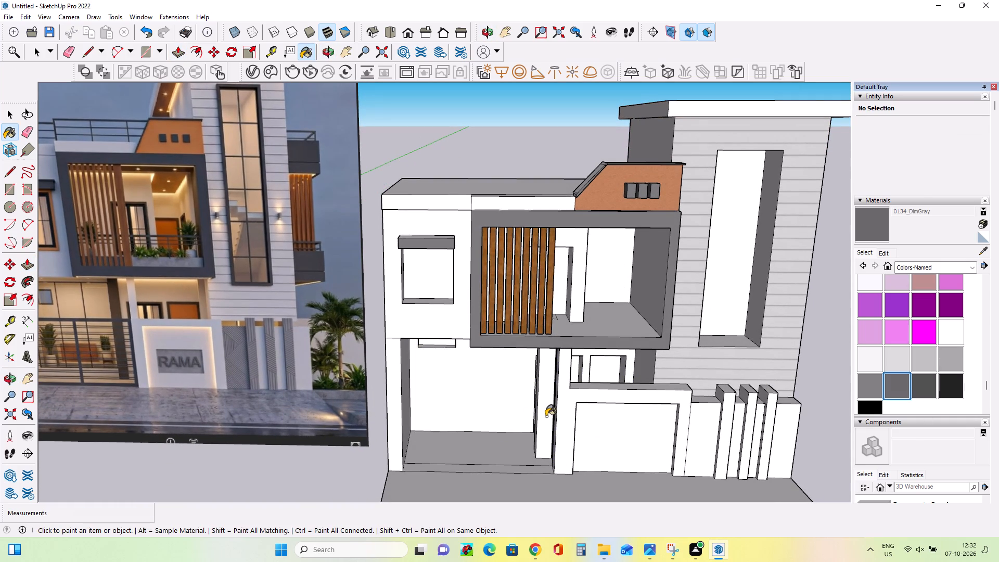
{"action": "middle_click_drag", "start_coordinate": [506, 447], "coordinate": [605, 456]}
{"action": "left_click", "coordinate": [524, 414]}
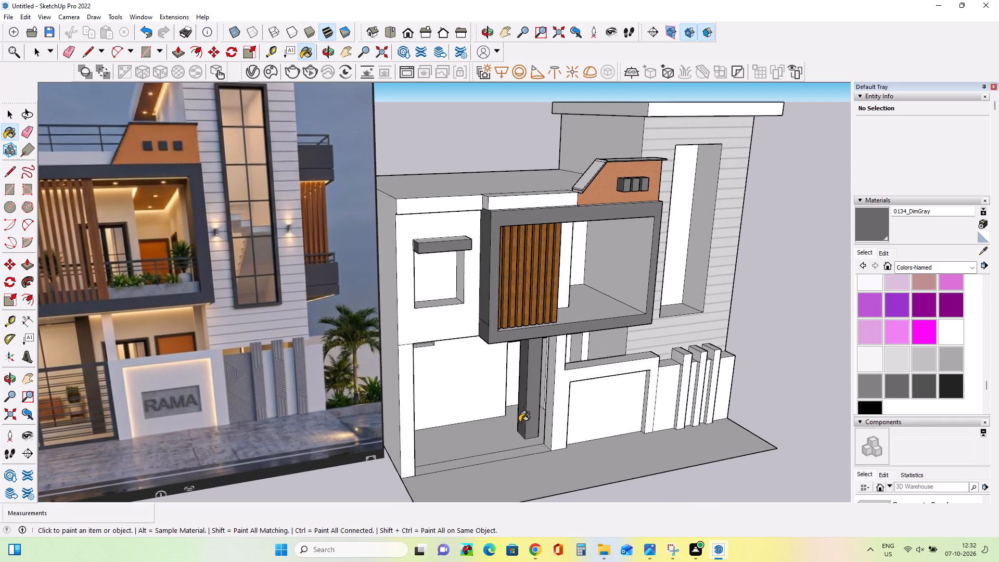
Paint the porch column's opposite side face, towards the boundary wall, with 0134_DimGray.
{"action": "middle_click_drag", "start_coordinate": [562, 444], "coordinate": [504, 437]}
{"action": "scroll", "coordinate": [529, 428], "scroll_direction": "down", "scroll_amount": 4}
{"action": "middle_click_drag", "start_coordinate": [550, 445], "coordinate": [495, 420]}
{"action": "middle_click_drag", "start_coordinate": [527, 452], "coordinate": [535, 467]}
{"action": "middle_click_drag", "start_coordinate": [571, 444], "coordinate": [366, 475]}
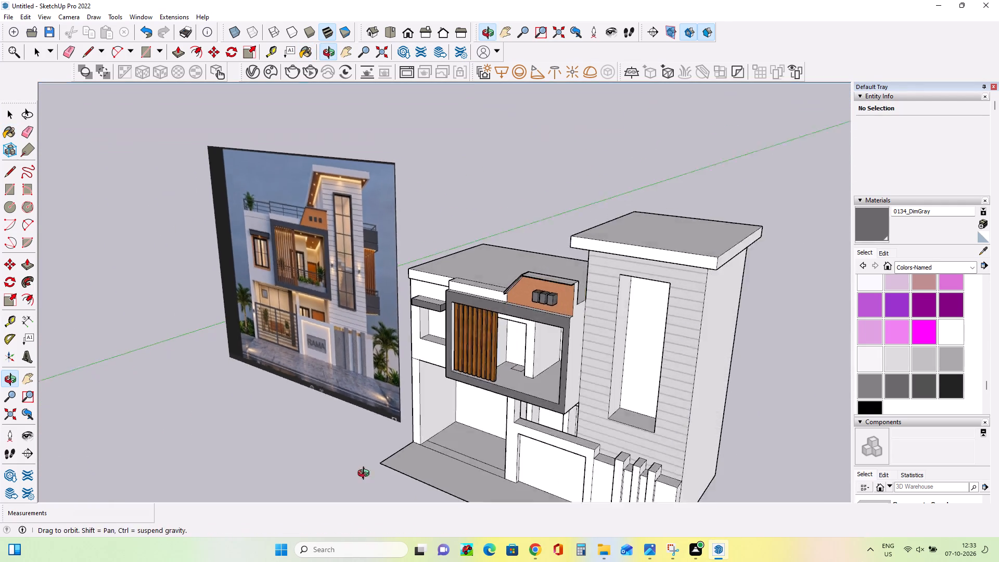
{"action": "middle_click_drag", "start_coordinate": [366, 475], "coordinate": [354, 476]}
{"action": "scroll", "coordinate": [518, 459], "scroll_direction": "up", "scroll_amount": 3}
{"action": "middle_click_drag", "start_coordinate": [518, 458], "coordinate": [509, 433]}
{"action": "left_click", "coordinate": [510, 418]}
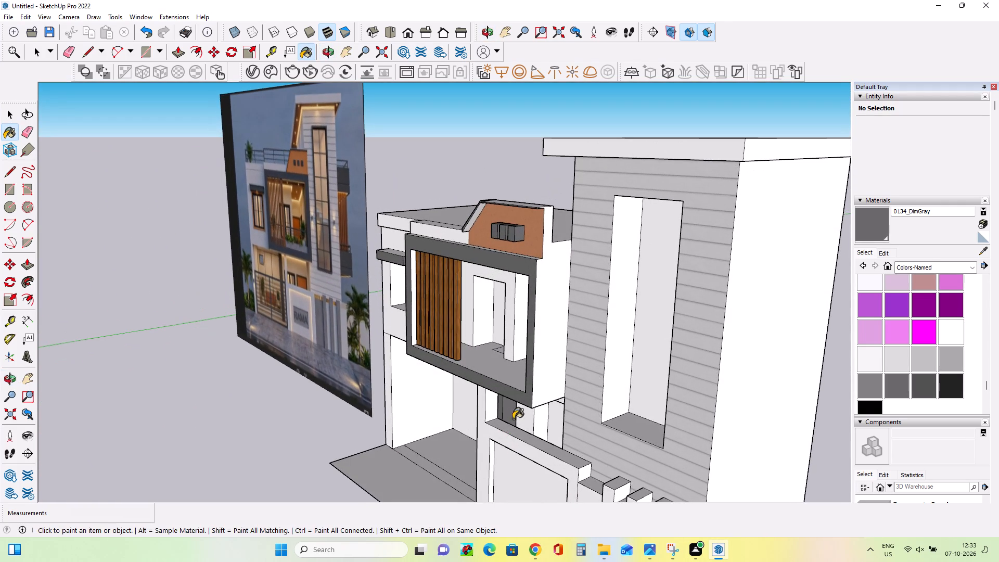
Narrow the porch column by pushing in its side face towards the boundary wall by 5 5/8".
{"action": "left_click", "coordinate": [29, 265]}
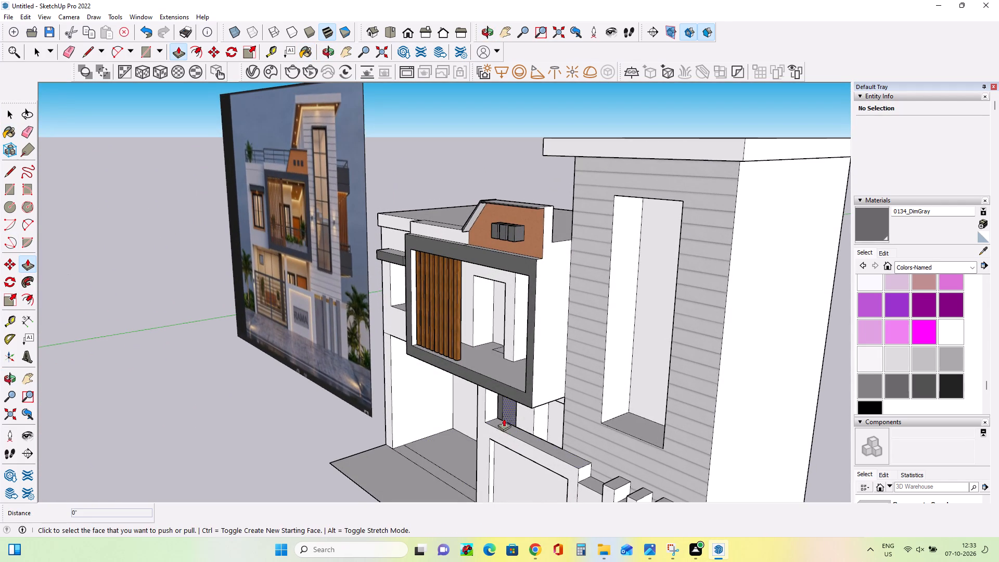
{"action": "left_click", "coordinate": [511, 413]}
{"action": "left_click", "coordinate": [508, 408]}
{"action": "middle_click_drag", "start_coordinate": [409, 466], "coordinate": [492, 468]}
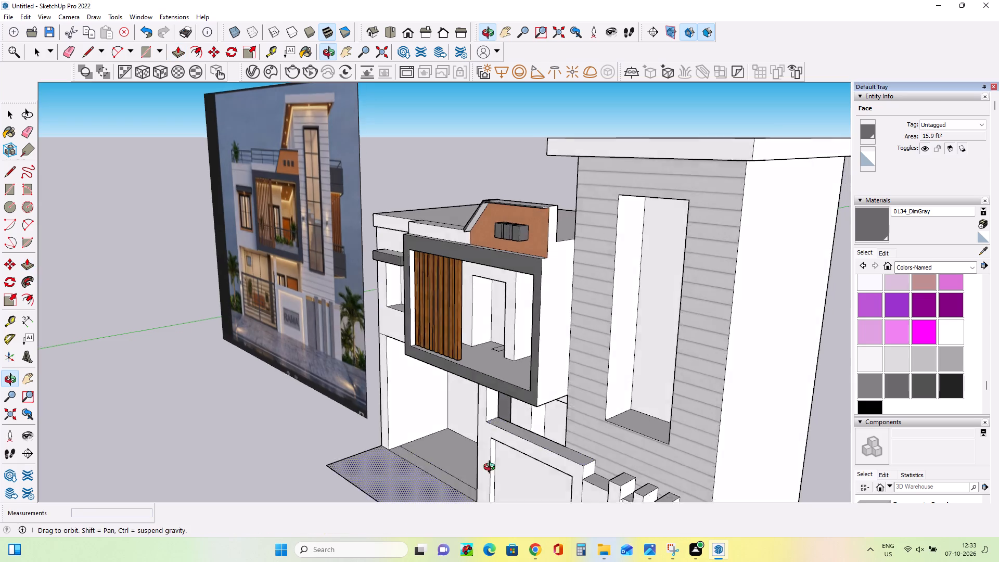
{"action": "middle_click_drag", "start_coordinate": [492, 468], "coordinate": [598, 435]}
{"action": "middle_click_drag", "start_coordinate": [470, 457], "coordinate": [510, 471]}
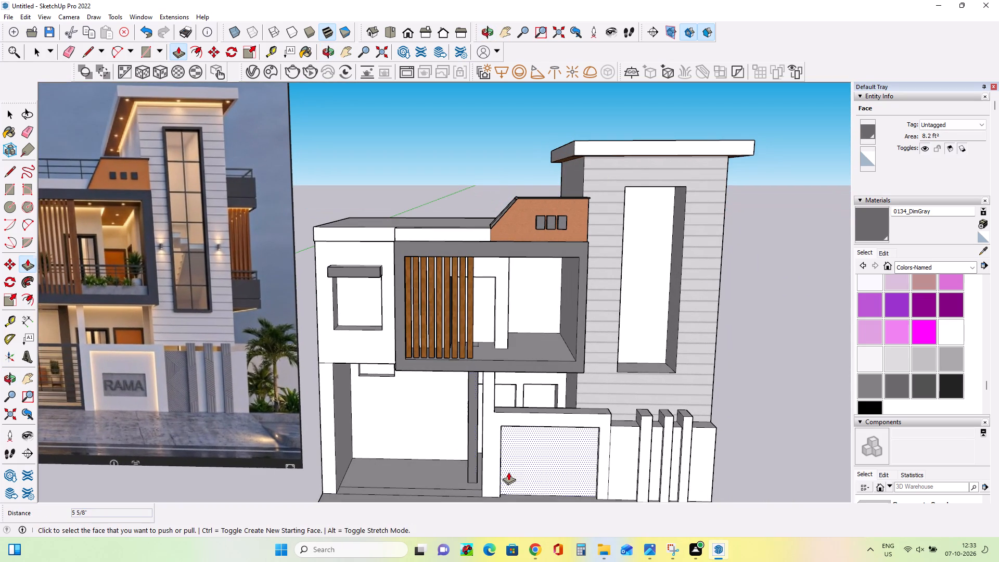
Switch to 3D Warehouse in Chrome and replace the model search with "glass window".
{"action": "middle_click_drag", "start_coordinate": [509, 472], "coordinate": [509, 480]}
{"action": "scroll", "coordinate": [509, 480], "scroll_direction": "down", "scroll_amount": 3}
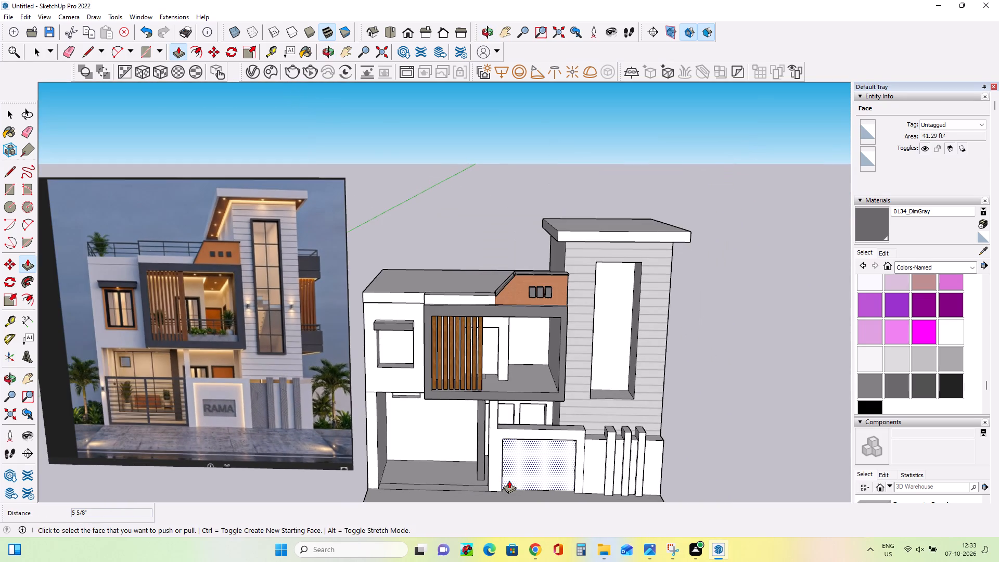
{"action": "middle_click_drag", "start_coordinate": [495, 491], "coordinate": [496, 452]}
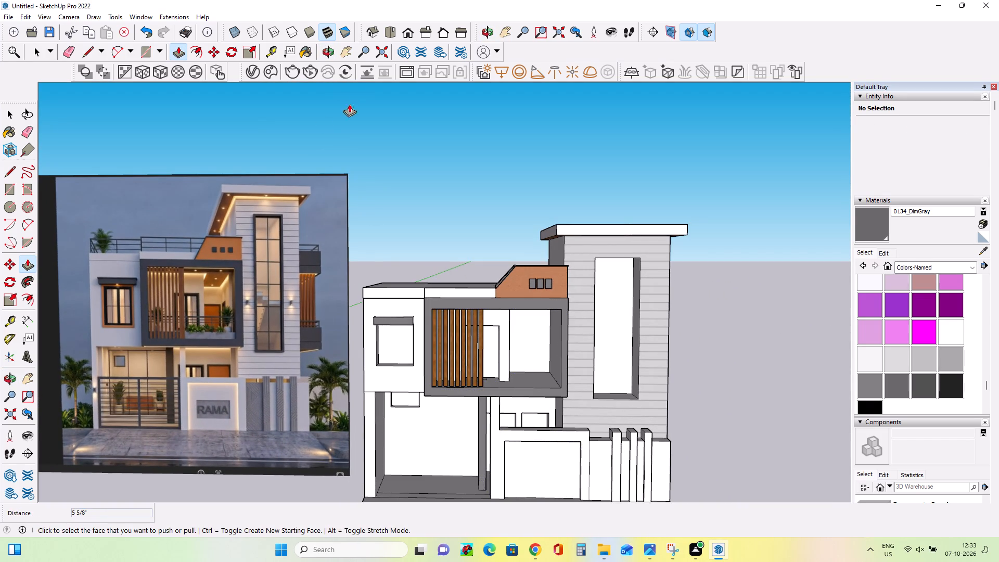
{"action": "left_click", "coordinate": [534, 556]}
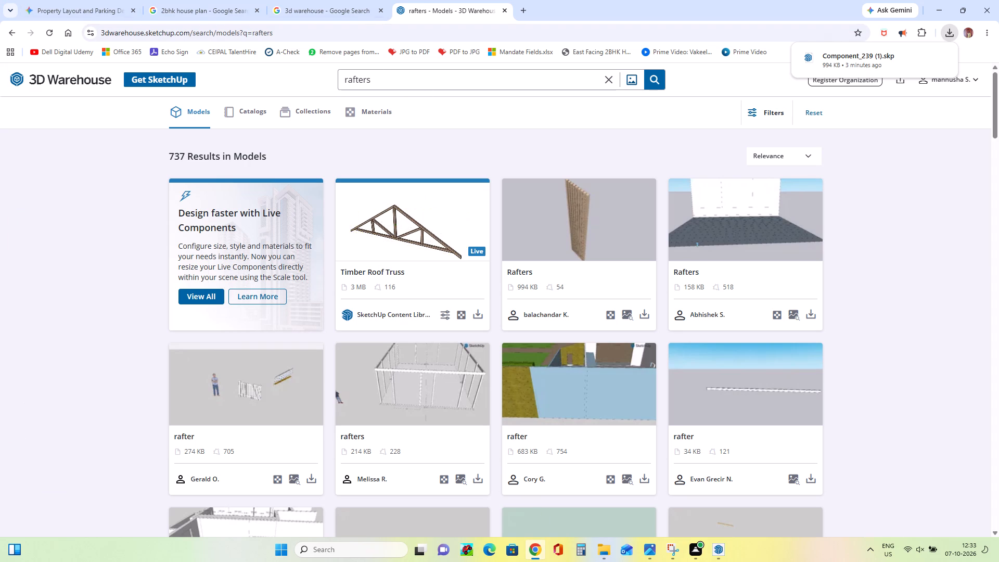
{"action": "left_click", "coordinate": [379, 81]}
{"action": "key", "text": "BackSpace"}
{"action": "key", "text": "BackSpace"}
{"action": "key", "text": "BackSpace"}
{"action": "key", "text": "BackSpace"}
{"action": "key", "text": "BackSpace"}
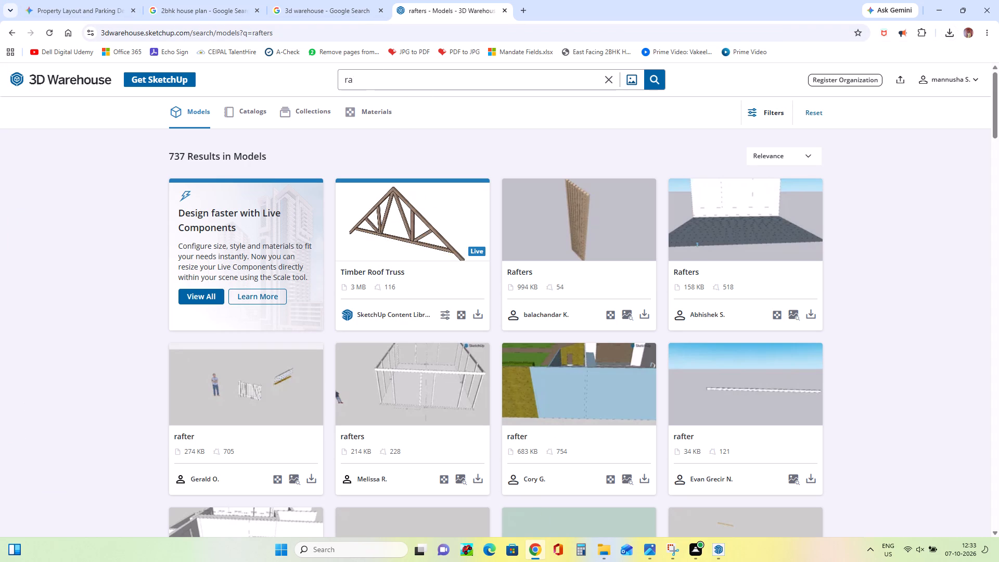
{"action": "key", "text": "BackSpace"}
{"action": "key", "text": "BackSpace"}
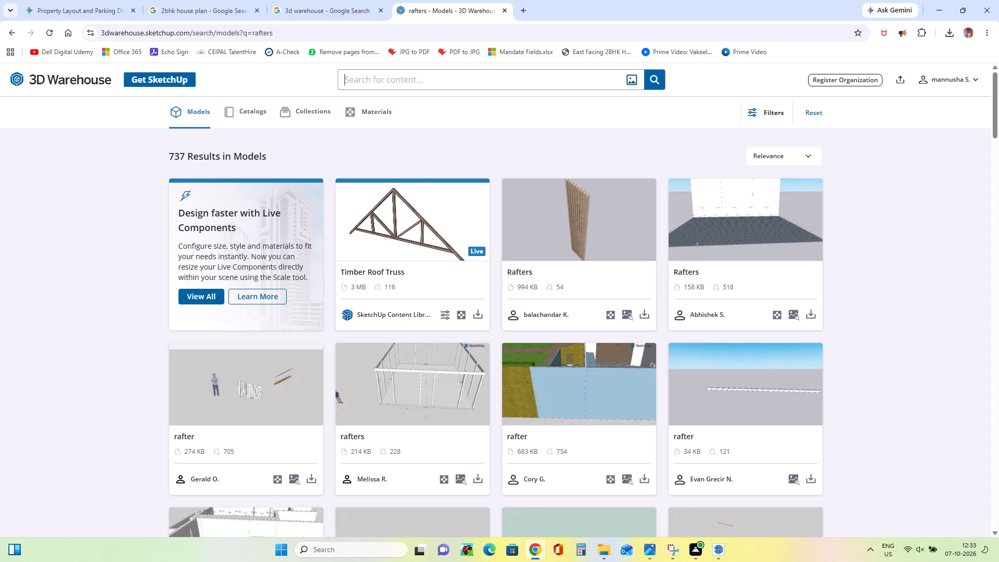
{"action": "key", "text": "g"}
{"action": "type", "text": "lass windoe"}
{"action": "key", "text": "BackSpace"}
{"action": "key", "text": "w"}
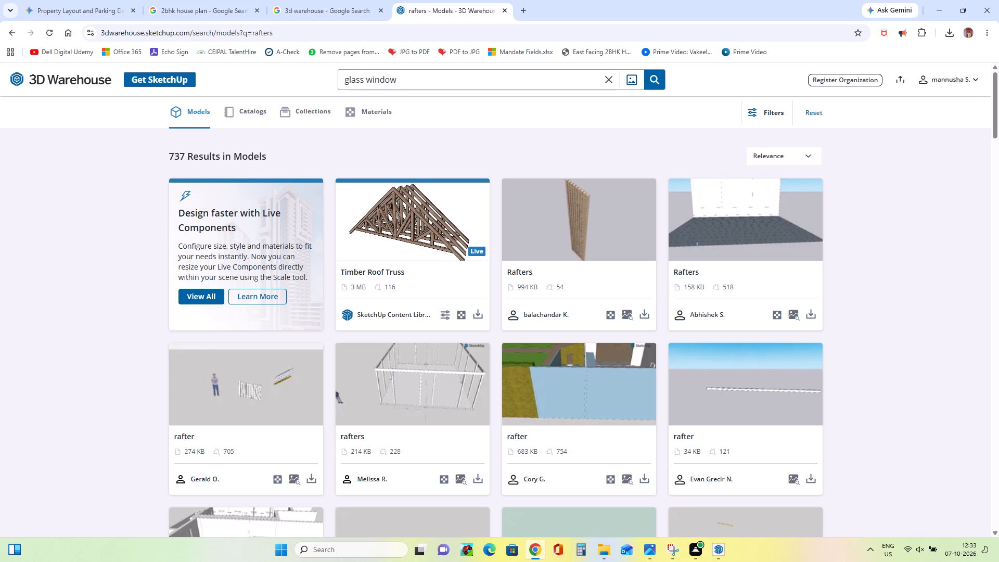
{"action": "key", "text": "Return"}
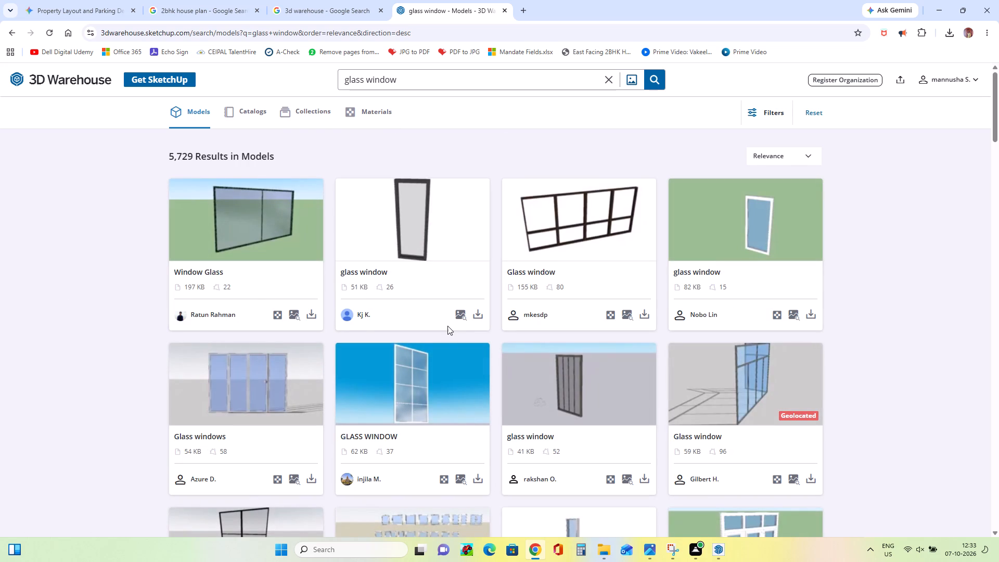
Download the tall black-framed Glass Window model (45 KB) with two columns of panes, checking it against the tower opening in SketchUp.
{"action": "scroll", "coordinate": [447, 326], "scroll_direction": "down", "scroll_amount": 5}
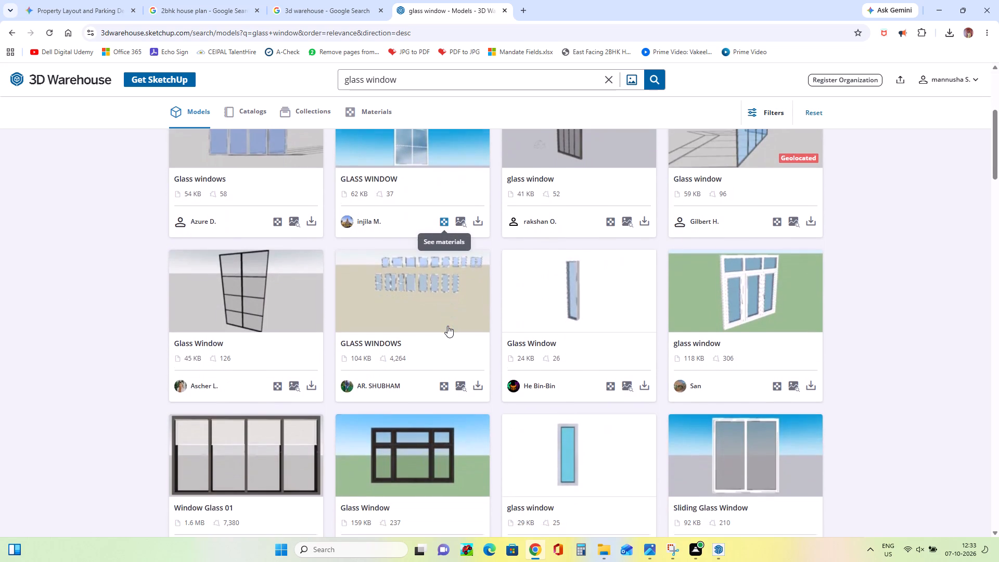
{"action": "left_click", "coordinate": [711, 552]}
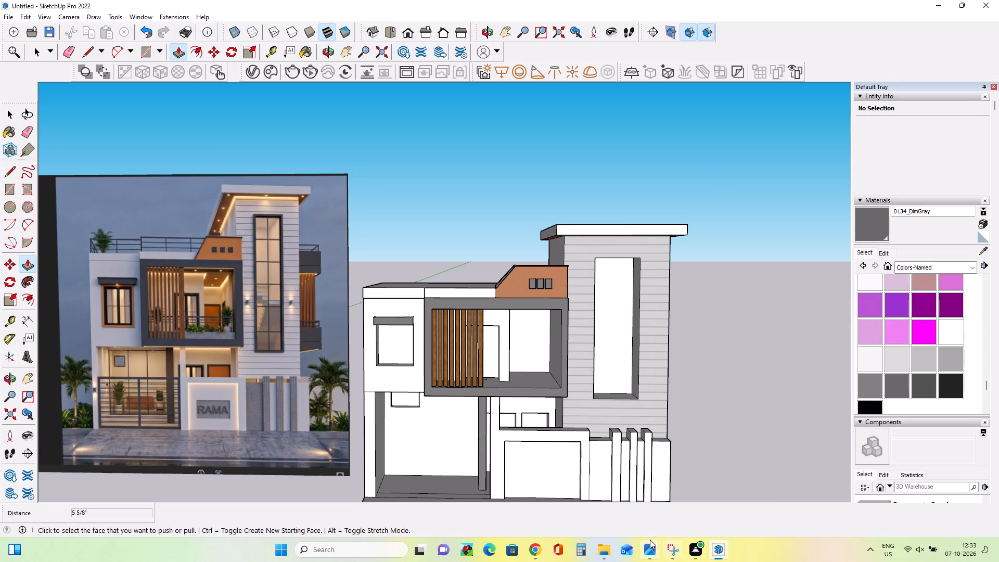
{"action": "left_click", "coordinate": [713, 550]}
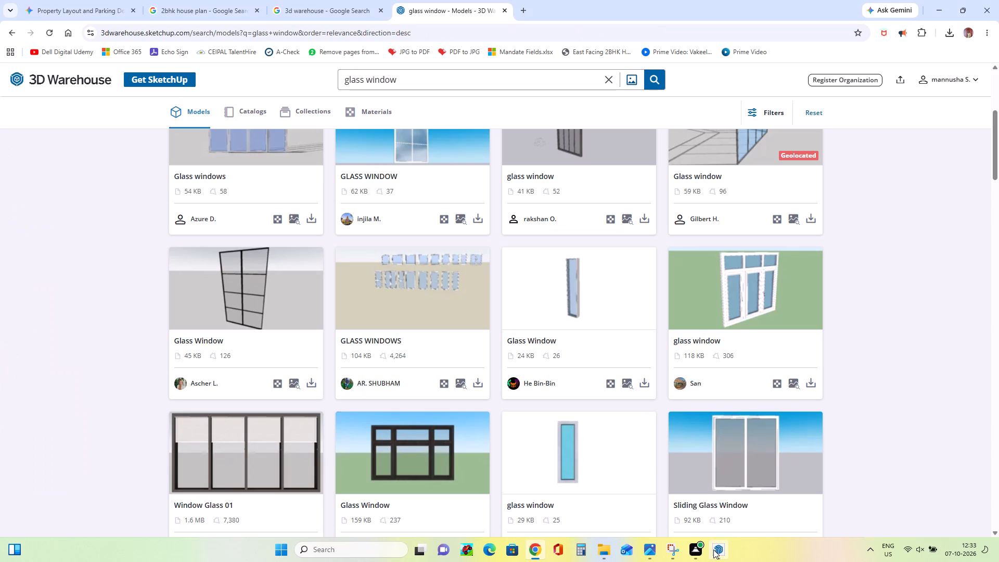
{"action": "left_click", "coordinate": [309, 384]}
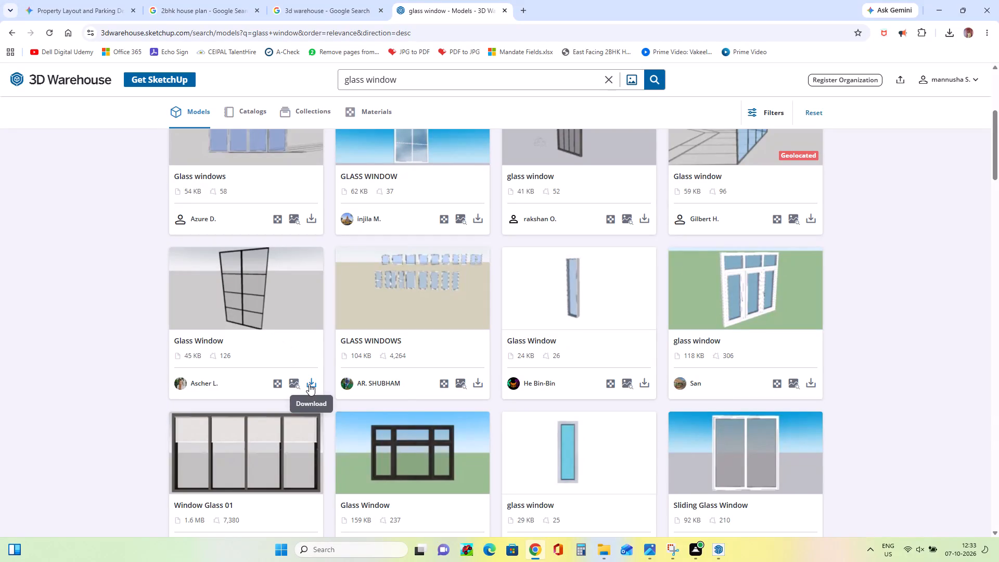
{"action": "left_click", "coordinate": [335, 408]}
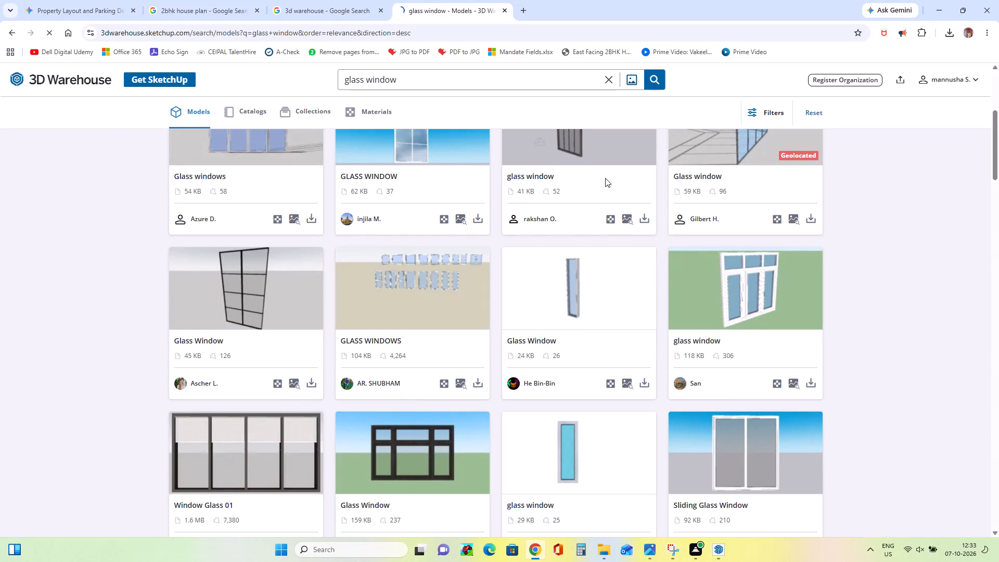
Look through the remaining glass window search results for other window models that suit the house facade.
{"action": "scroll", "coordinate": [689, 410], "scroll_direction": "up", "scroll_amount": 2}
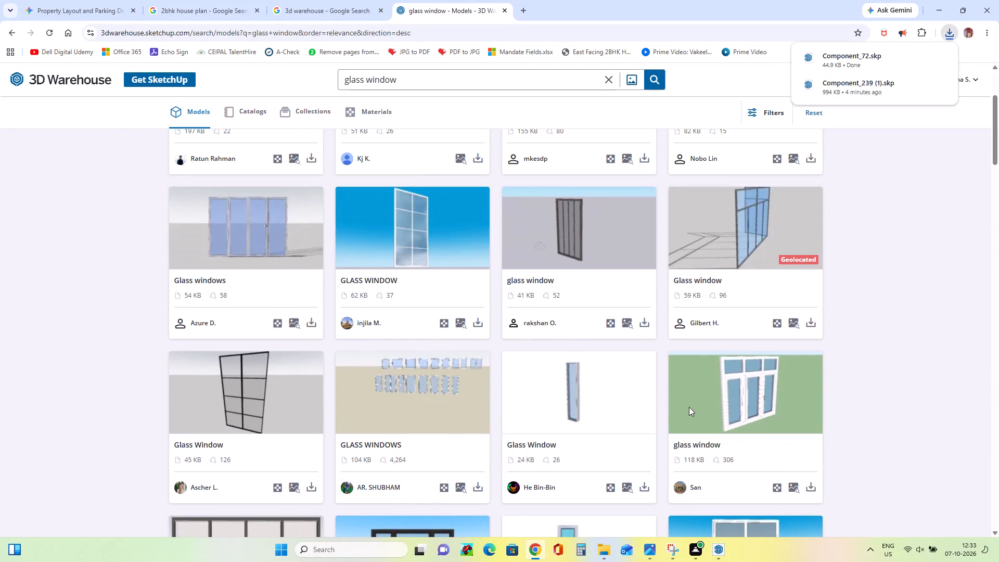
{"action": "scroll", "coordinate": [689, 407], "scroll_direction": "down", "scroll_amount": 3}
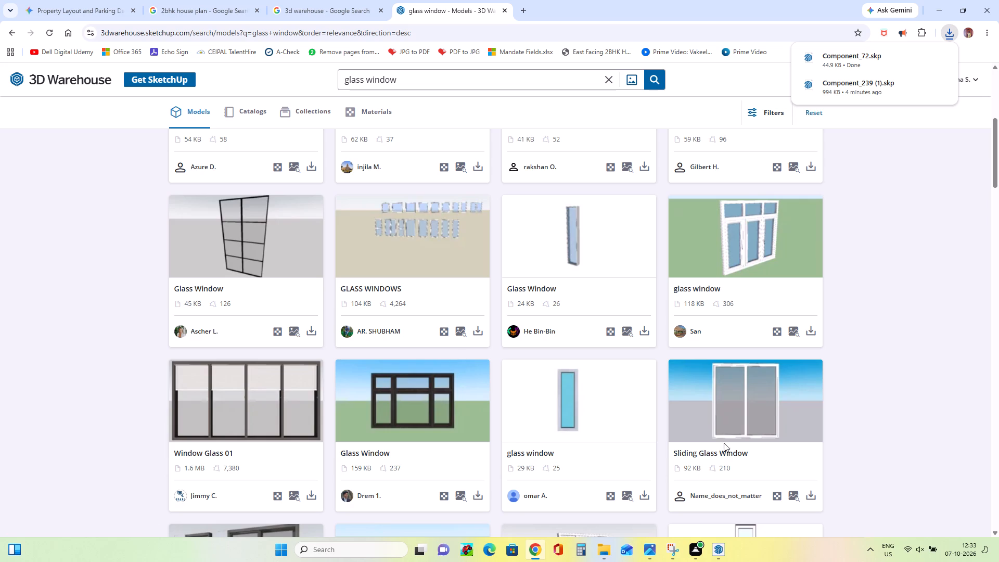
{"action": "scroll", "coordinate": [726, 439], "scroll_direction": "down", "scroll_amount": 6}
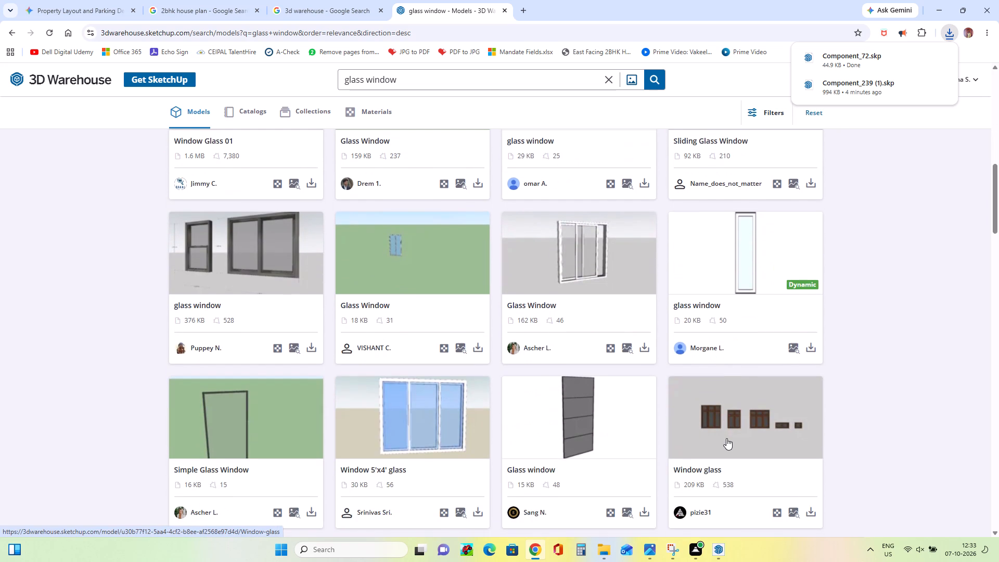
{"action": "scroll", "coordinate": [726, 438], "scroll_direction": "down", "scroll_amount": 5}
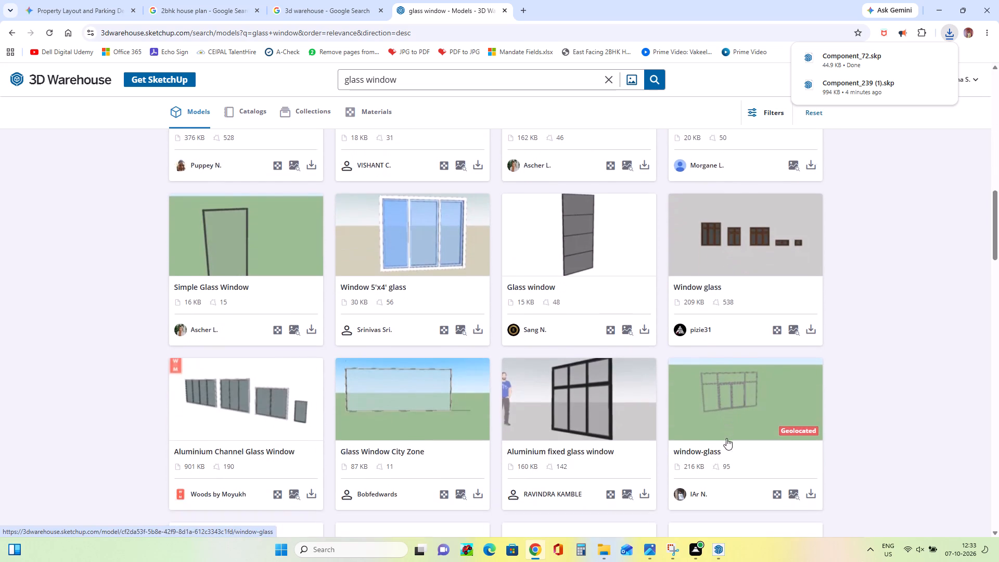
{"action": "scroll", "coordinate": [326, 400], "scroll_direction": "down", "scroll_amount": 3}
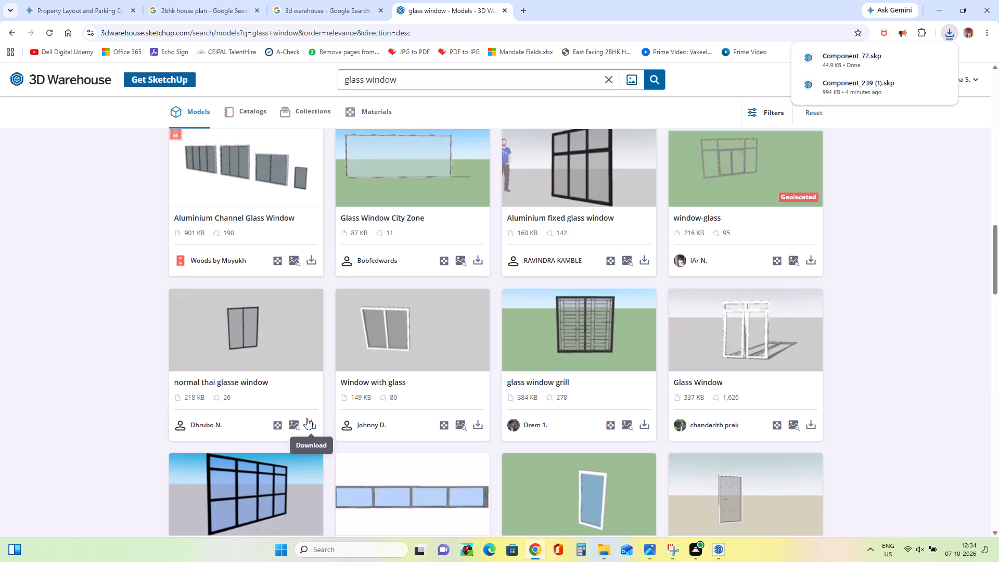
{"action": "scroll", "coordinate": [451, 388], "scroll_direction": "down", "scroll_amount": 3}
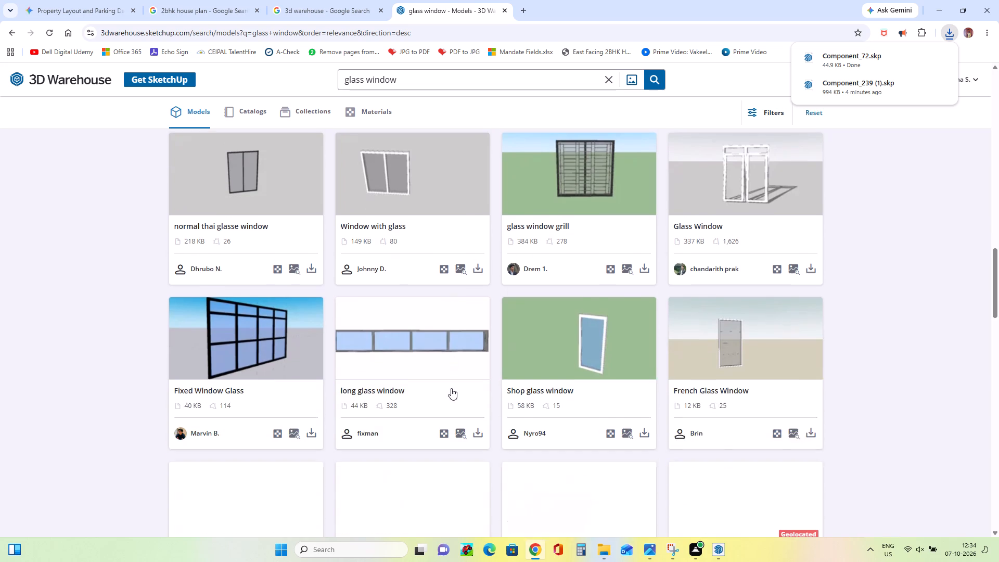
{"action": "scroll", "coordinate": [451, 388], "scroll_direction": "down", "scroll_amount": 9}
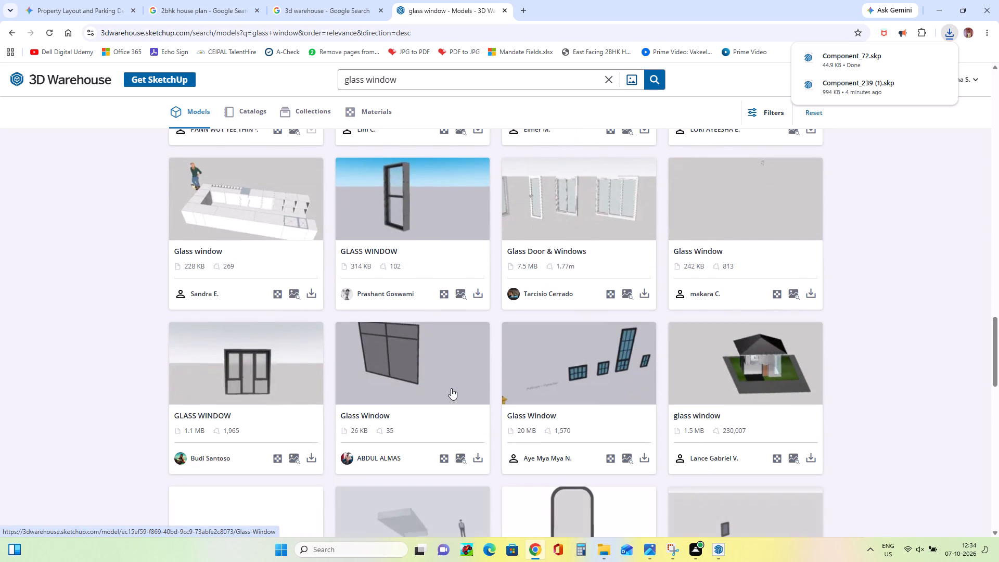
{"action": "scroll", "coordinate": [451, 388], "scroll_direction": "up", "scroll_amount": 20}
{"action": "scroll", "coordinate": [451, 388], "scroll_direction": "up", "scroll_amount": 2}
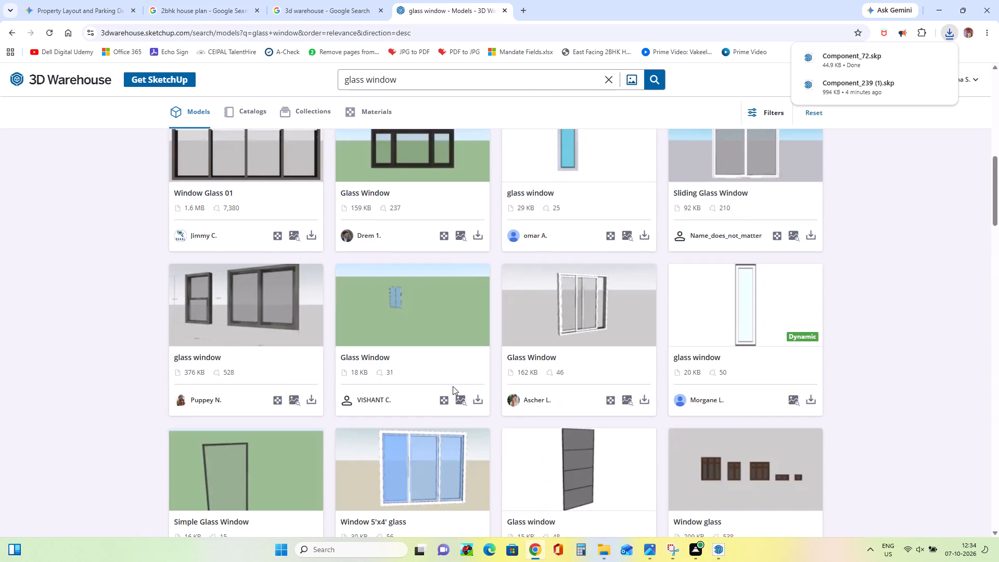
{"action": "scroll", "coordinate": [453, 386], "scroll_direction": "up", "scroll_amount": 16}
{"action": "scroll", "coordinate": [453, 385], "scroll_direction": "up", "scroll_amount": 6}
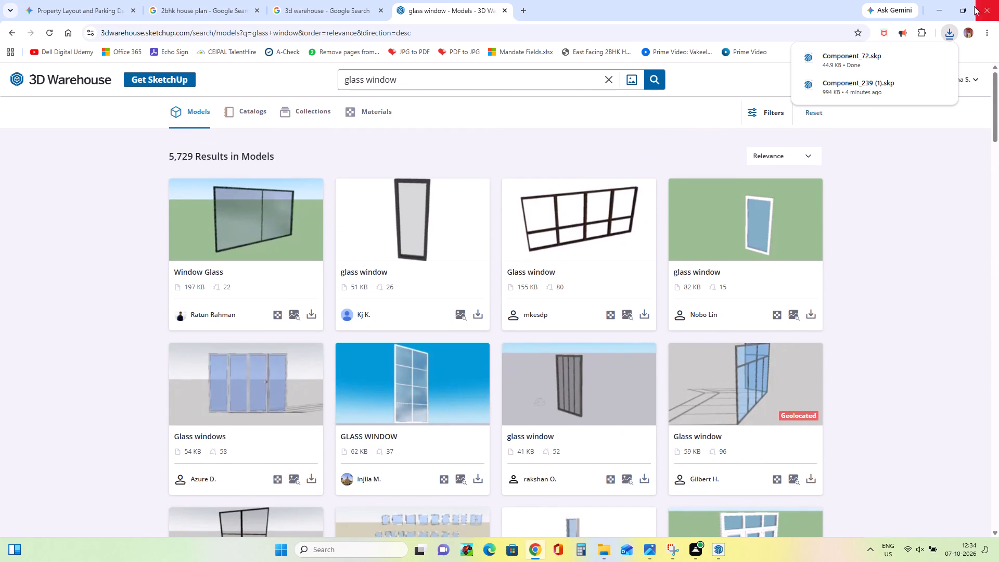
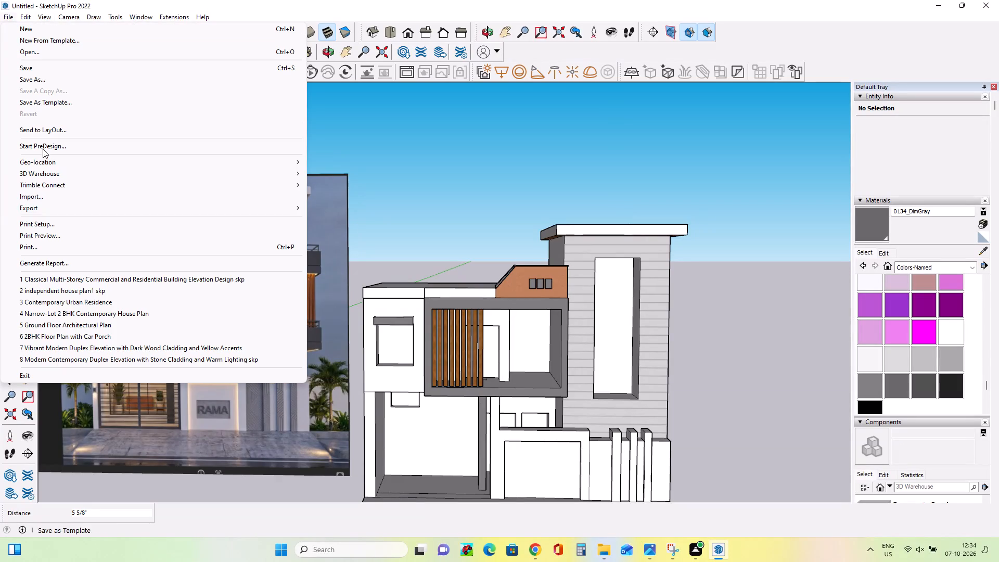
Import the downloaded Component_72 window model and place it beside the tower, on the side away from the porch.
{"action": "left_click", "coordinate": [55, 196]}
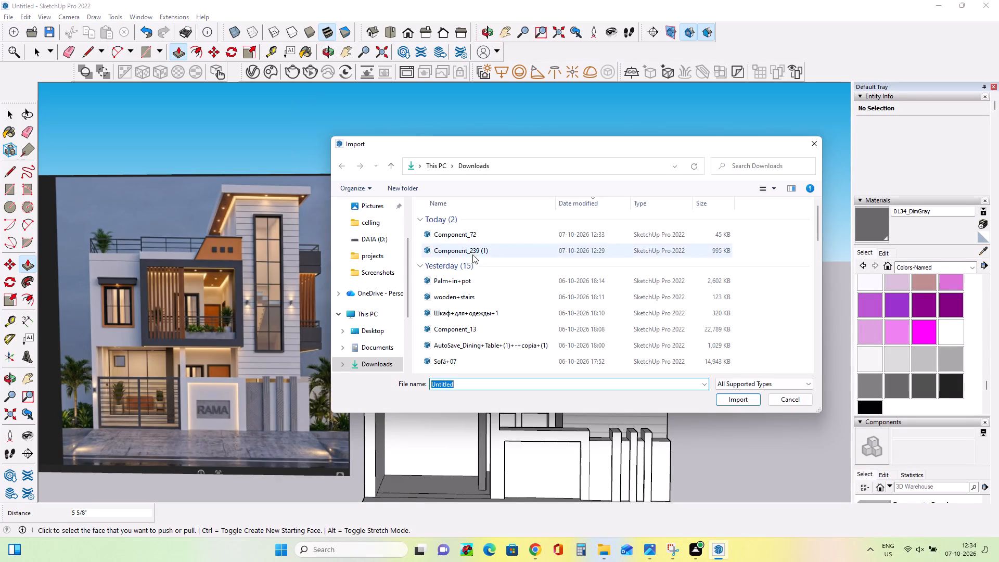
{"action": "left_click", "coordinate": [488, 236]}
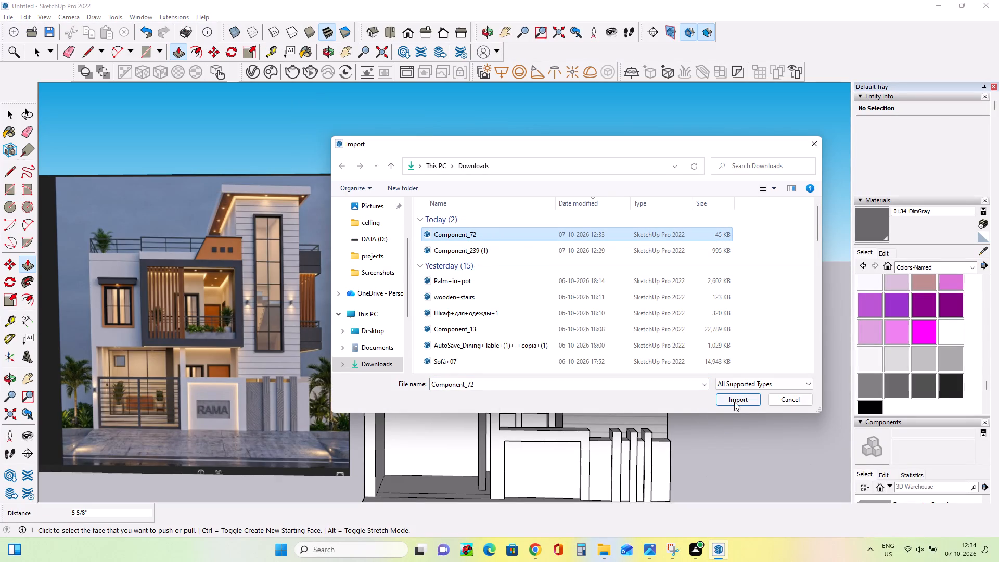
{"action": "left_click", "coordinate": [734, 402]}
{"action": "left_click", "coordinate": [721, 390]}
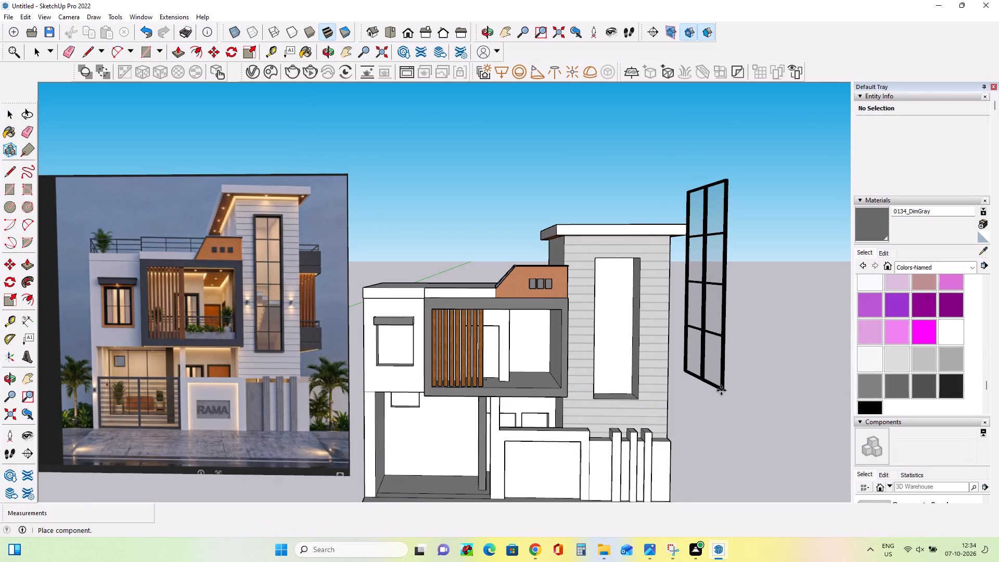
Rotate the imported window horizontally by 180 degrees and a further 90 degrees so it lies parallel to the front facade.
{"action": "left_click", "coordinate": [10, 282]}
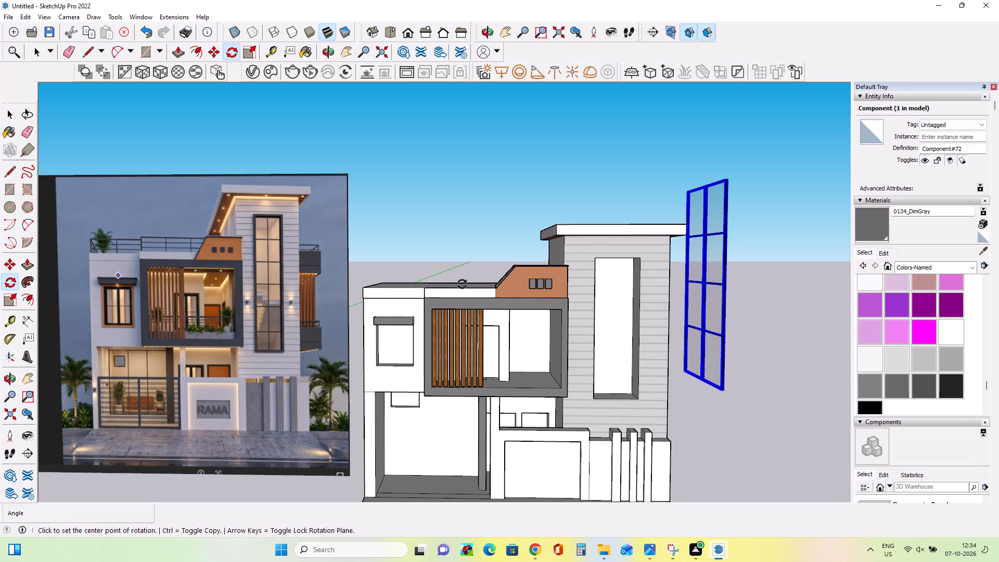
{"action": "left_click", "coordinate": [769, 414]}
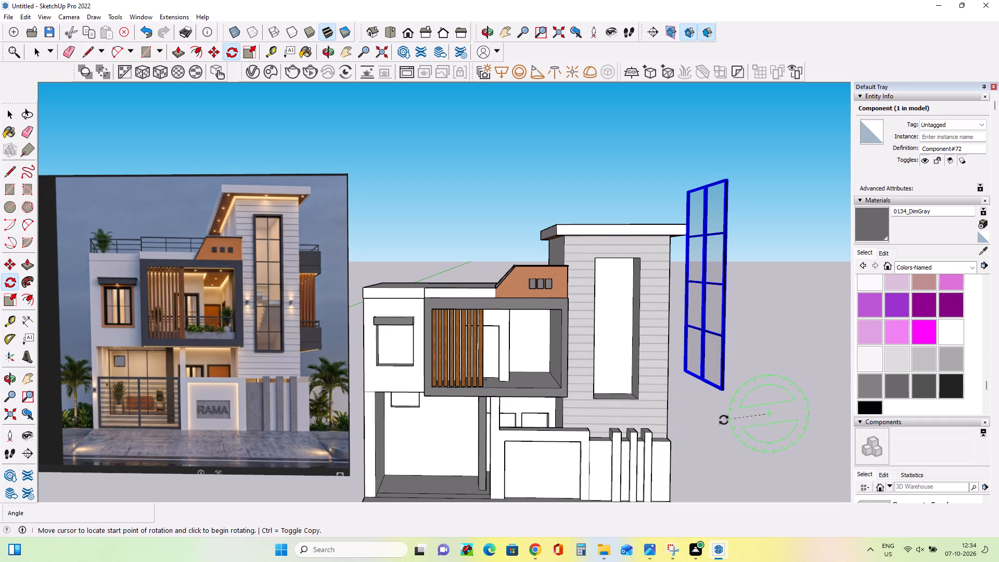
{"action": "scroll", "coordinate": [655, 435], "scroll_direction": "down", "scroll_amount": 7}
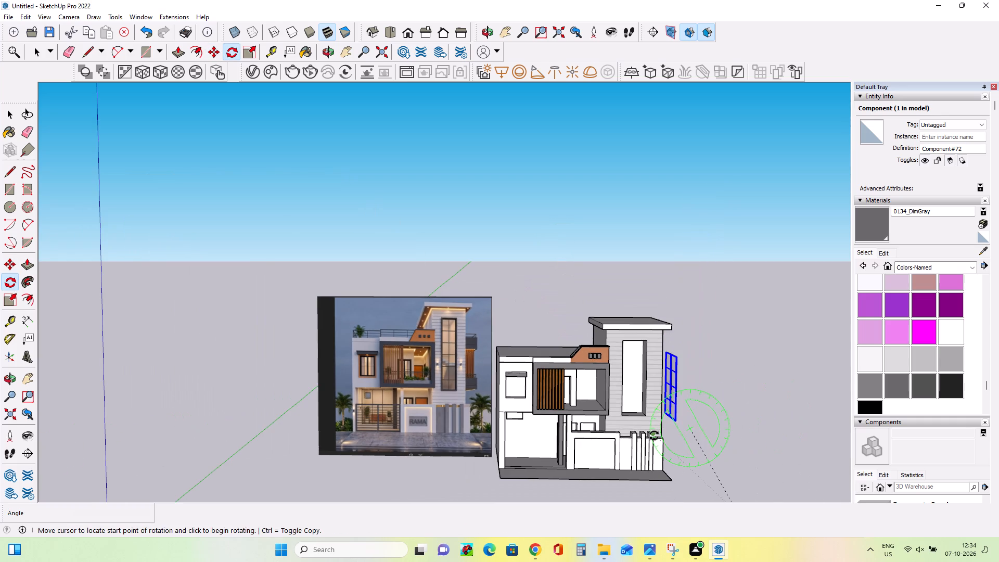
{"action": "key", "text": "Escape"}
{"action": "middle_click_drag", "start_coordinate": [743, 425], "coordinate": [607, 429]}
{"action": "left_click", "coordinate": [430, 476]}
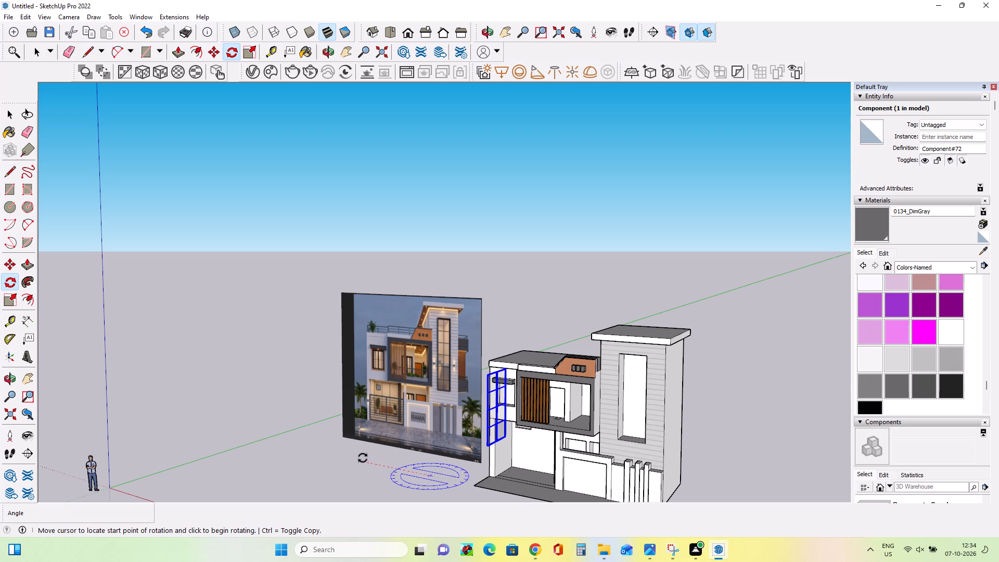
{"action": "left_click", "coordinate": [363, 458]}
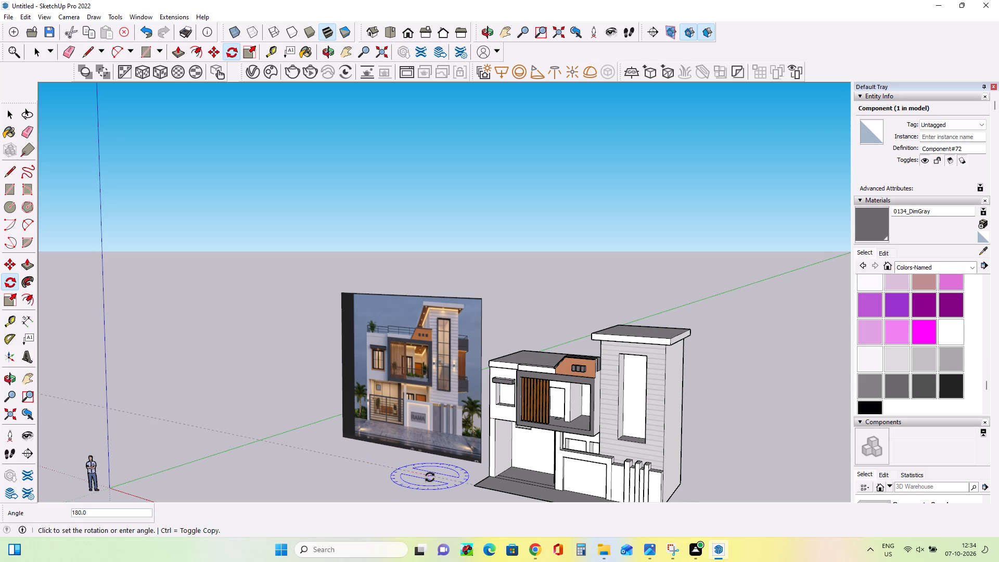
{"action": "left_click", "coordinate": [430, 477]}
{"action": "middle_click_drag", "start_coordinate": [357, 465], "coordinate": [629, 508]}
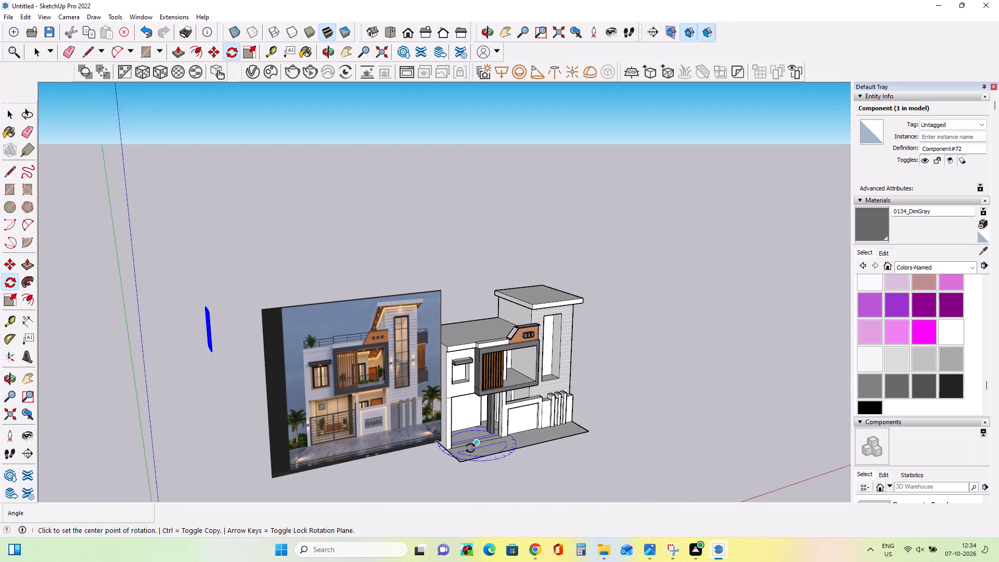
{"action": "middle_click_drag", "start_coordinate": [469, 449], "coordinate": [425, 484]}
{"action": "left_click", "coordinate": [219, 389]}
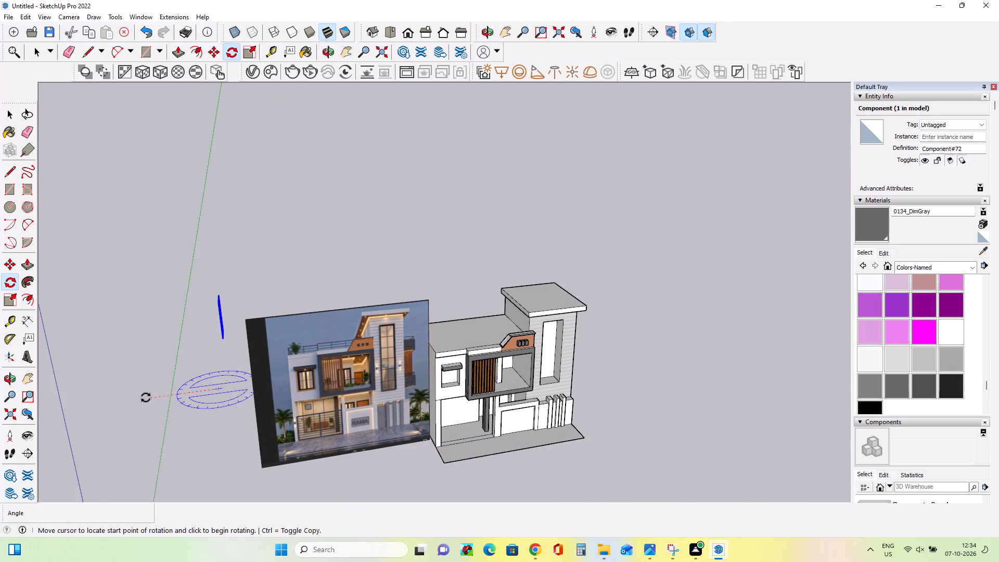
{"action": "left_click", "coordinate": [143, 400]}
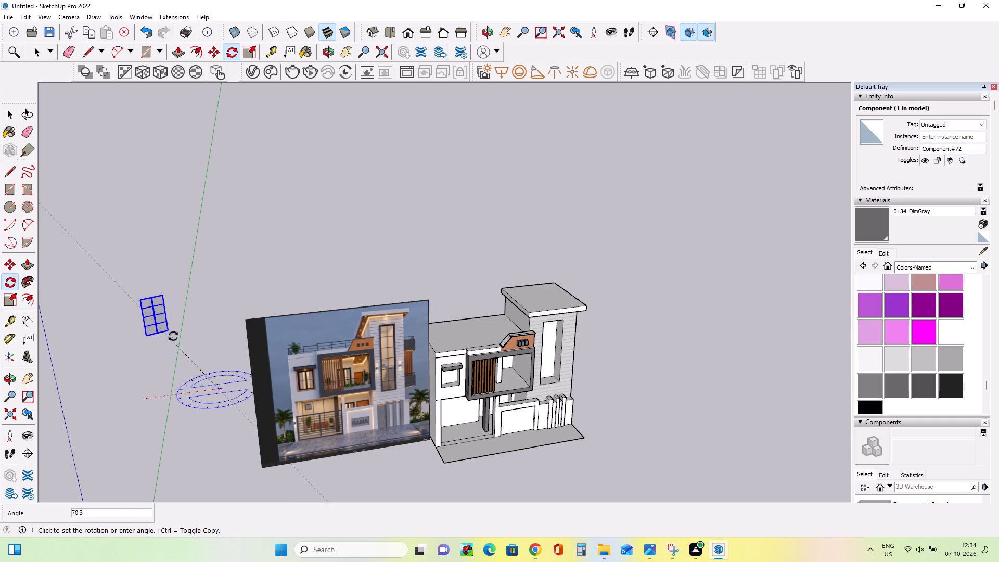
{"action": "left_click", "coordinate": [223, 320]}
{"action": "middle_click_drag", "start_coordinate": [217, 421], "coordinate": [209, 328]}
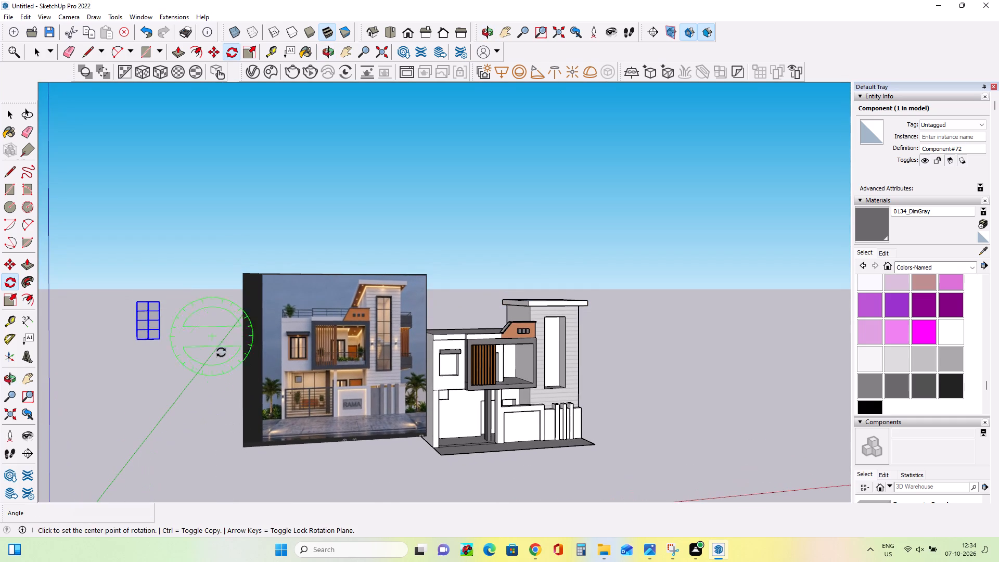
Move the window by its bottom corner onto the matching lower corner of the tall tower opening.
{"action": "left_click", "coordinate": [5, 262]}
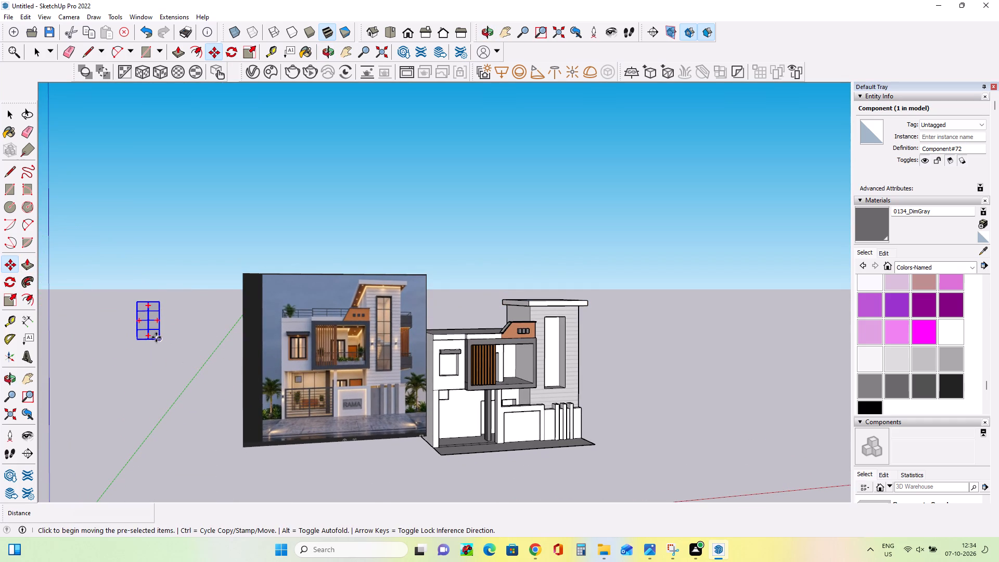
{"action": "left_click", "coordinate": [160, 339]}
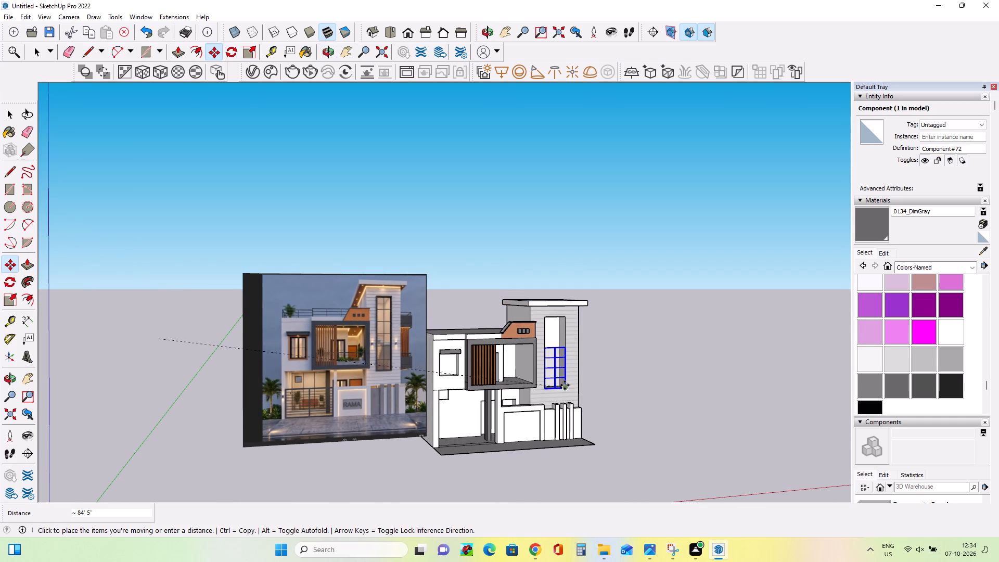
{"action": "left_click", "coordinate": [564, 385]}
{"action": "middle_click_drag", "start_coordinate": [636, 396], "coordinate": [390, 427]}
{"action": "scroll", "coordinate": [505, 429], "scroll_direction": "up", "scroll_amount": 6}
{"action": "middle_click_drag", "start_coordinate": [510, 430], "coordinate": [599, 412]}
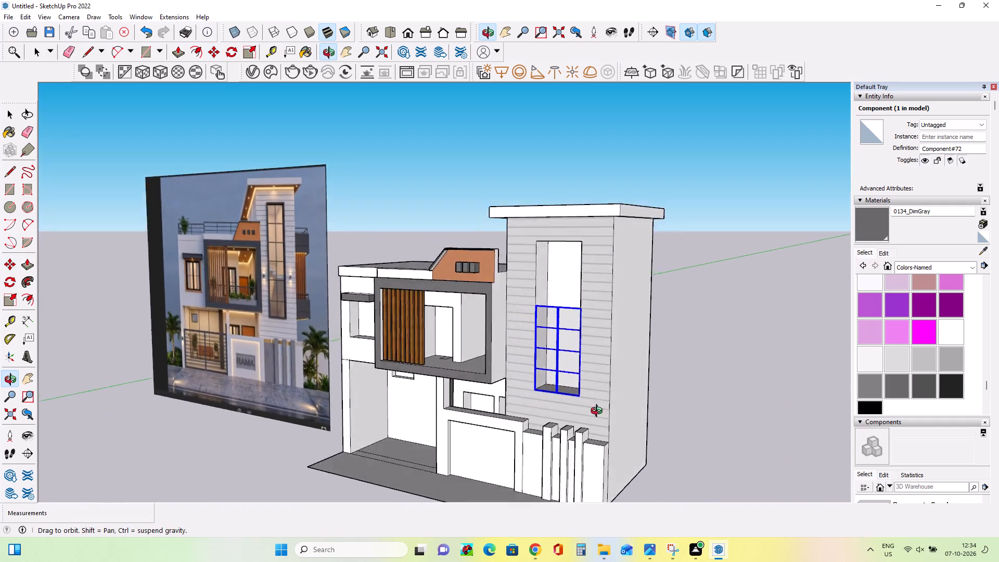
{"action": "middle_click_drag", "start_coordinate": [599, 412], "coordinate": [644, 405]}
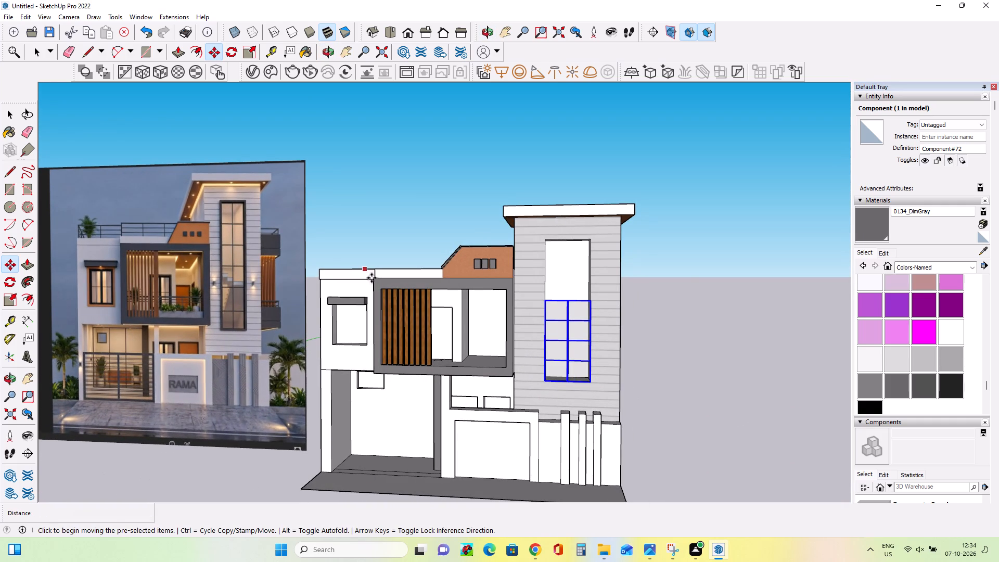
{"action": "middle_click_drag", "start_coordinate": [477, 388], "coordinate": [491, 424]}
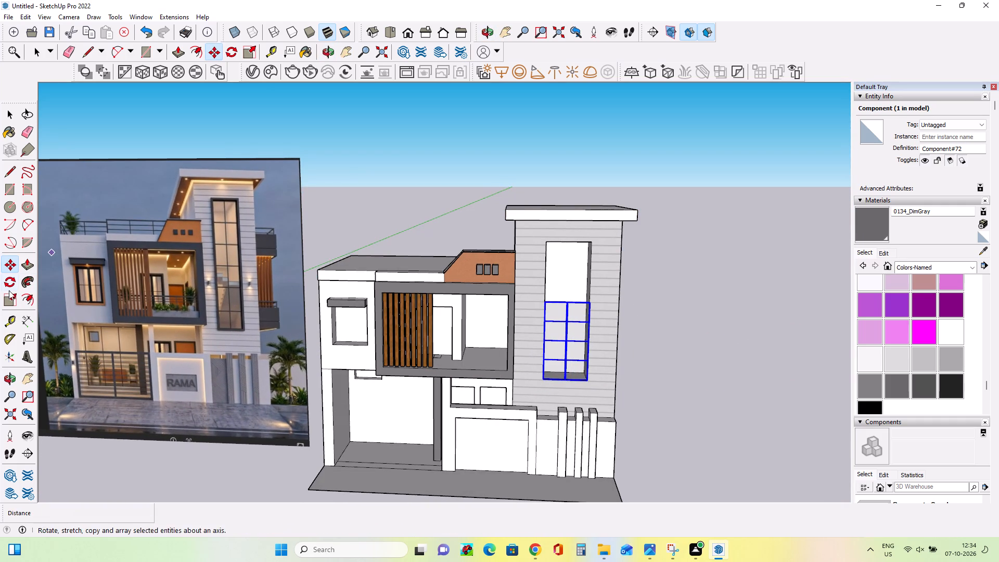
Scale the window's height by about 1.75 so its top edge reaches the top of the tower opening.
{"action": "left_click", "coordinate": [10, 300]}
{"action": "middle_click_drag", "start_coordinate": [564, 300], "coordinate": [566, 343]}
{"action": "scroll", "coordinate": [568, 305], "scroll_direction": "up", "scroll_amount": 5}
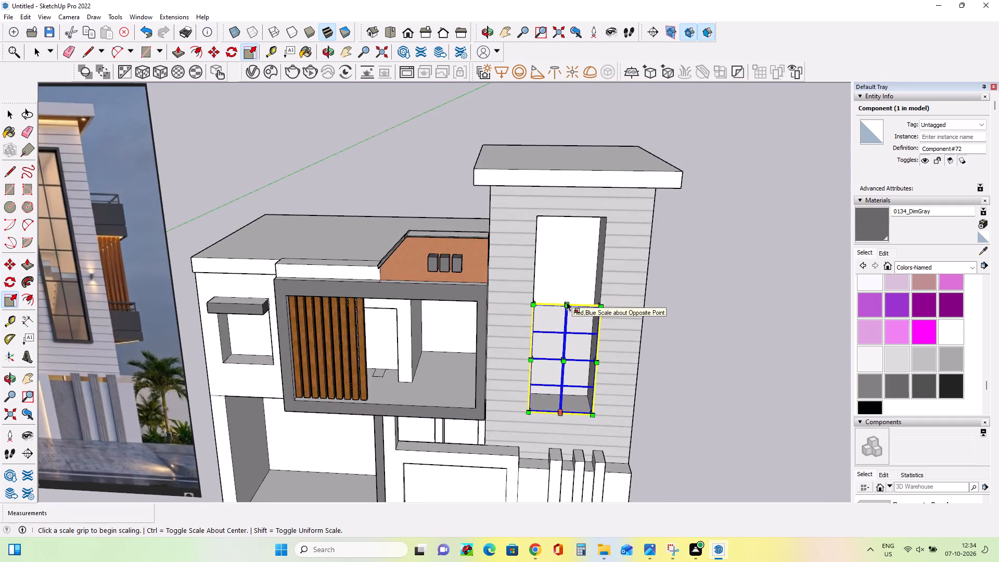
{"action": "scroll", "coordinate": [567, 302], "scroll_direction": "up", "scroll_amount": 7}
{"action": "middle_click_drag", "start_coordinate": [569, 319], "coordinate": [574, 346]}
{"action": "scroll", "coordinate": [568, 304], "scroll_direction": "up", "scroll_amount": 7}
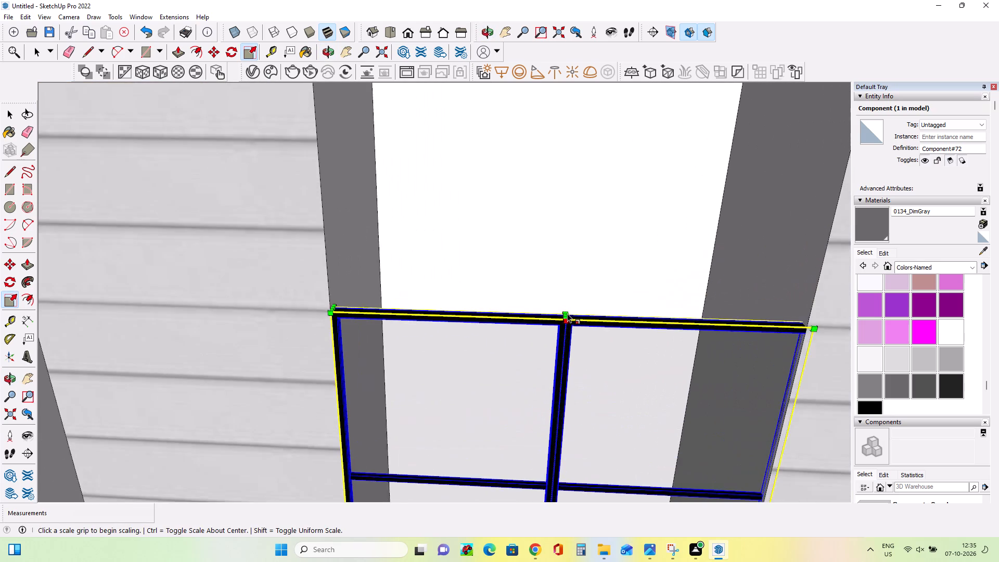
{"action": "scroll", "coordinate": [567, 313], "scroll_direction": "up", "scroll_amount": 5}
{"action": "left_click", "coordinate": [567, 313]}
{"action": "scroll", "coordinate": [584, 237], "scroll_direction": "down", "scroll_amount": 4}
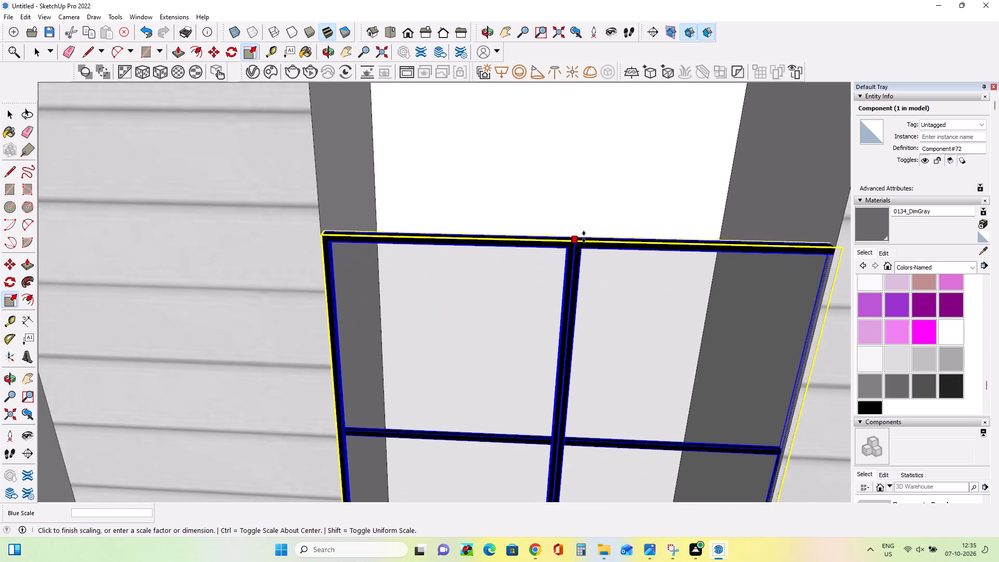
{"action": "scroll", "coordinate": [584, 237], "scroll_direction": "down", "scroll_amount": 20}
{"action": "scroll", "coordinate": [584, 237], "scroll_direction": "down", "scroll_amount": 2}
{"action": "middle_click_drag", "start_coordinate": [584, 237], "coordinate": [582, 184]}
{"action": "left_click", "coordinate": [580, 157]}
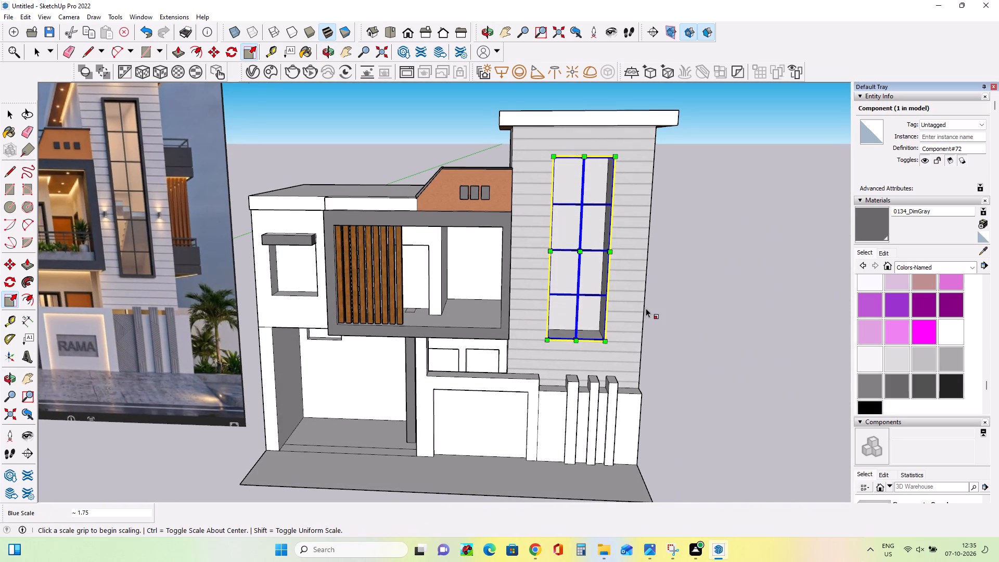
{"action": "scroll", "coordinate": [646, 308], "scroll_direction": "down", "scroll_amount": 2}
{"action": "middle_click_drag", "start_coordinate": [646, 308], "coordinate": [638, 282]}
{"action": "scroll", "coordinate": [636, 281], "scroll_direction": "down", "scroll_amount": 1}
{"action": "scroll", "coordinate": [618, 279], "scroll_direction": "up", "scroll_amount": 2}
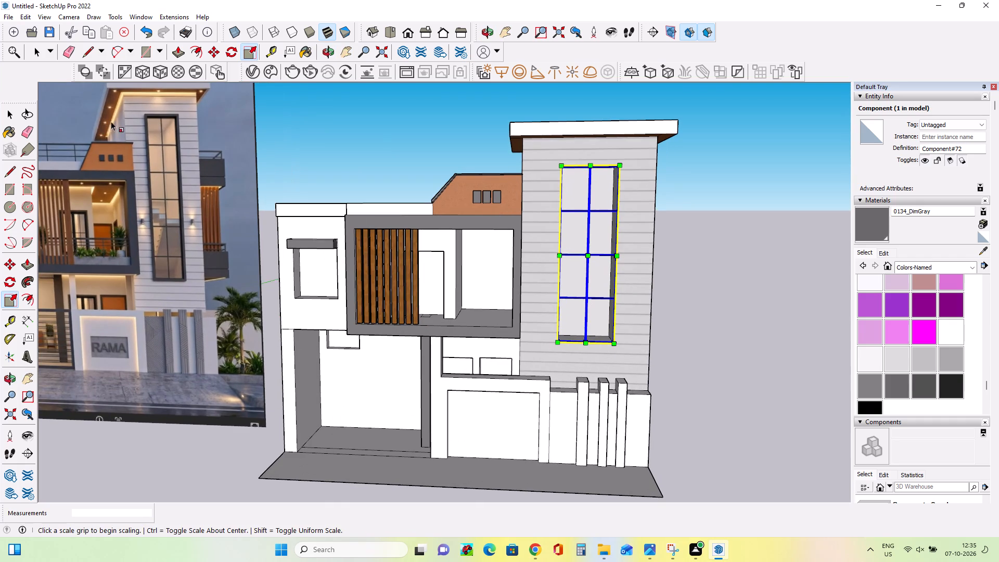
Examine the grooved grey panel and vertical fins on the boundary wall in the reference photo.
{"action": "left_click", "coordinate": [4, 112]}
{"action": "left_click", "coordinate": [160, 421]}
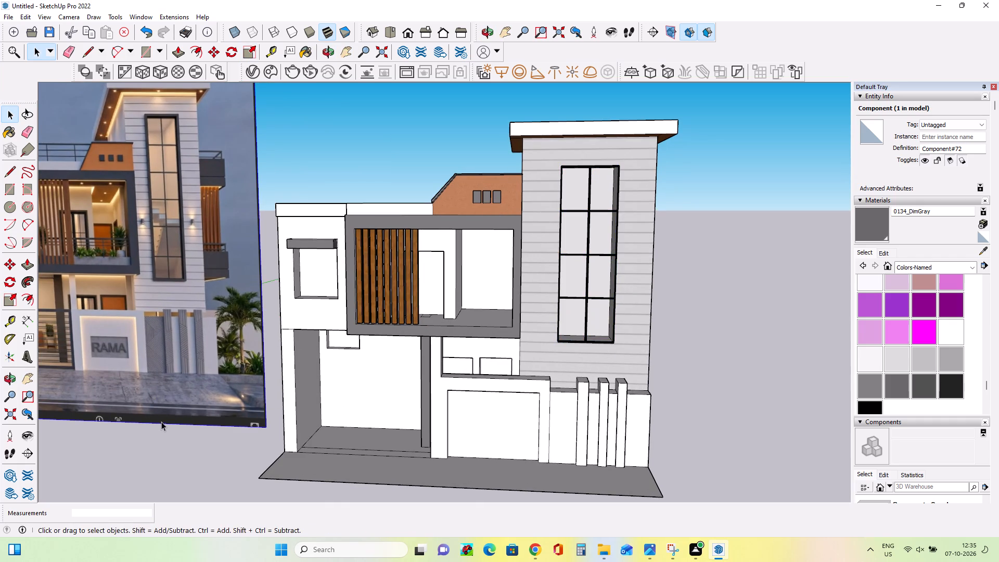
{"action": "middle_click_drag", "start_coordinate": [207, 435], "coordinate": [220, 442]}
{"action": "scroll", "coordinate": [274, 432], "scroll_direction": "down", "scroll_amount": 8}
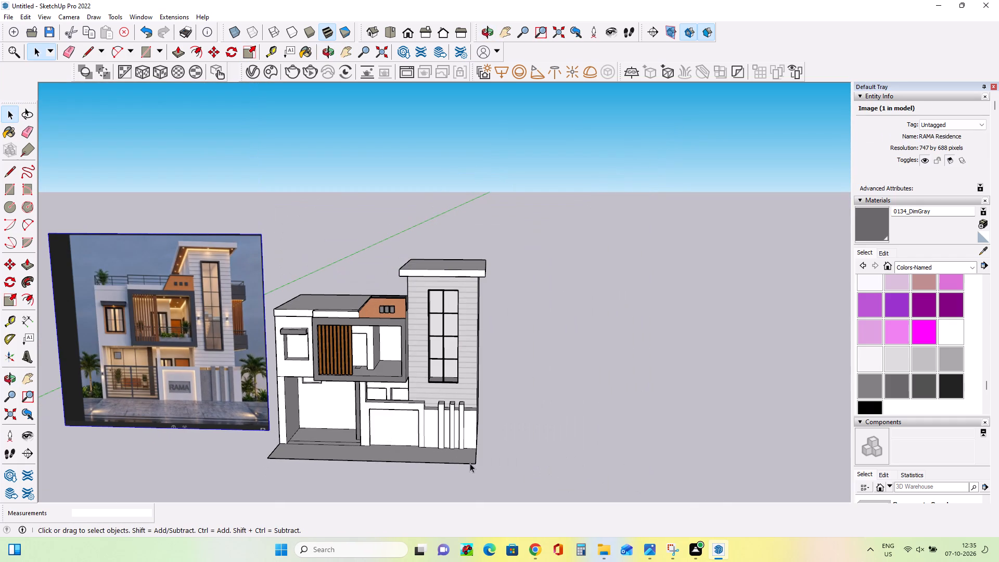
{"action": "scroll", "coordinate": [468, 463], "scroll_direction": "up", "scroll_amount": 2}
{"action": "scroll", "coordinate": [150, 392], "scroll_direction": "up", "scroll_amount": 14}
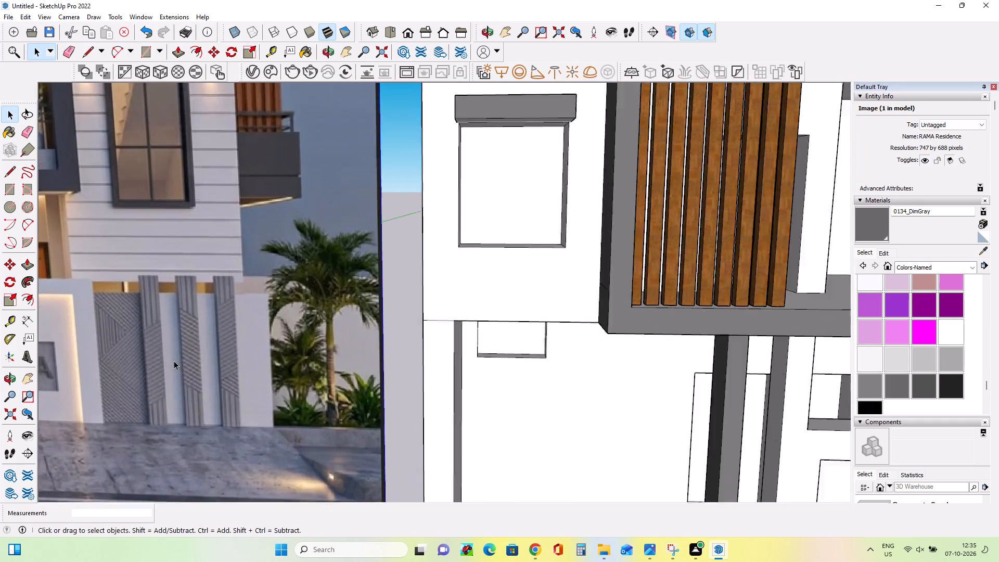
{"action": "scroll", "coordinate": [174, 361], "scroll_direction": "up", "scroll_amount": 2}
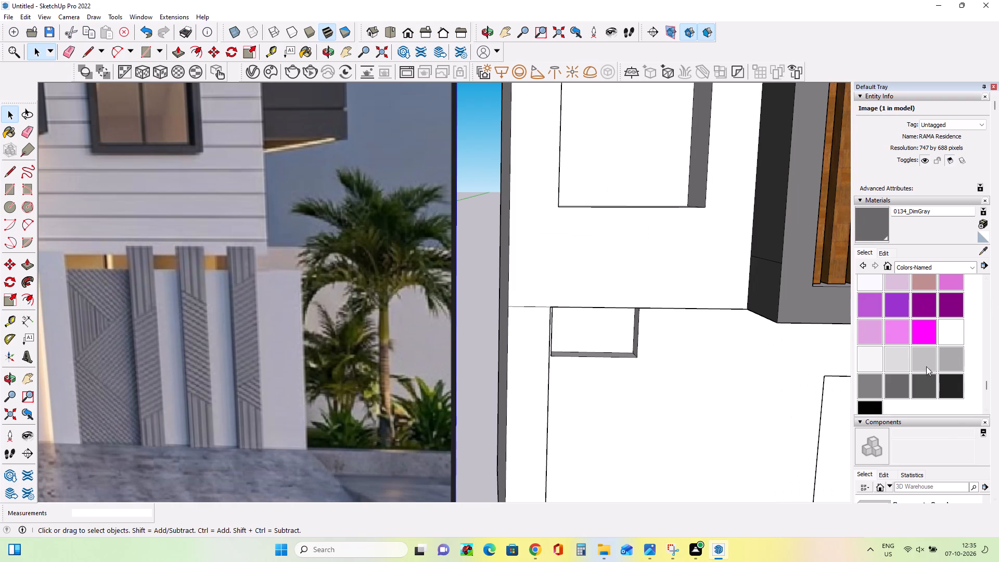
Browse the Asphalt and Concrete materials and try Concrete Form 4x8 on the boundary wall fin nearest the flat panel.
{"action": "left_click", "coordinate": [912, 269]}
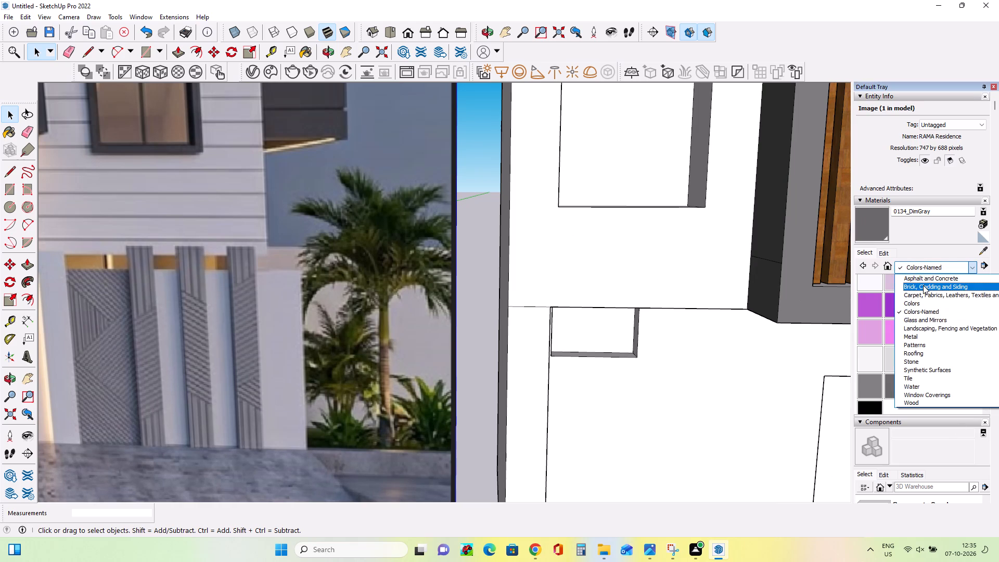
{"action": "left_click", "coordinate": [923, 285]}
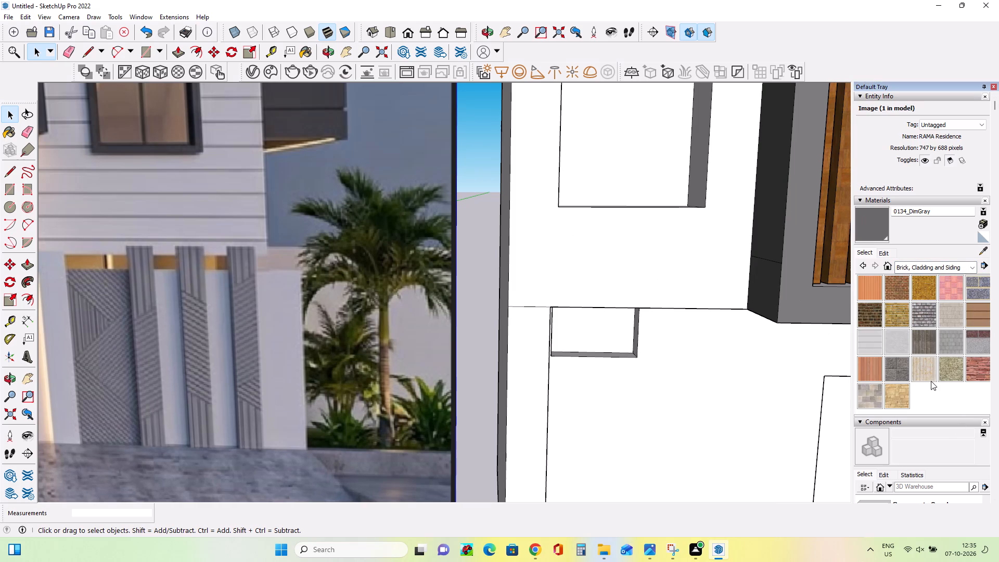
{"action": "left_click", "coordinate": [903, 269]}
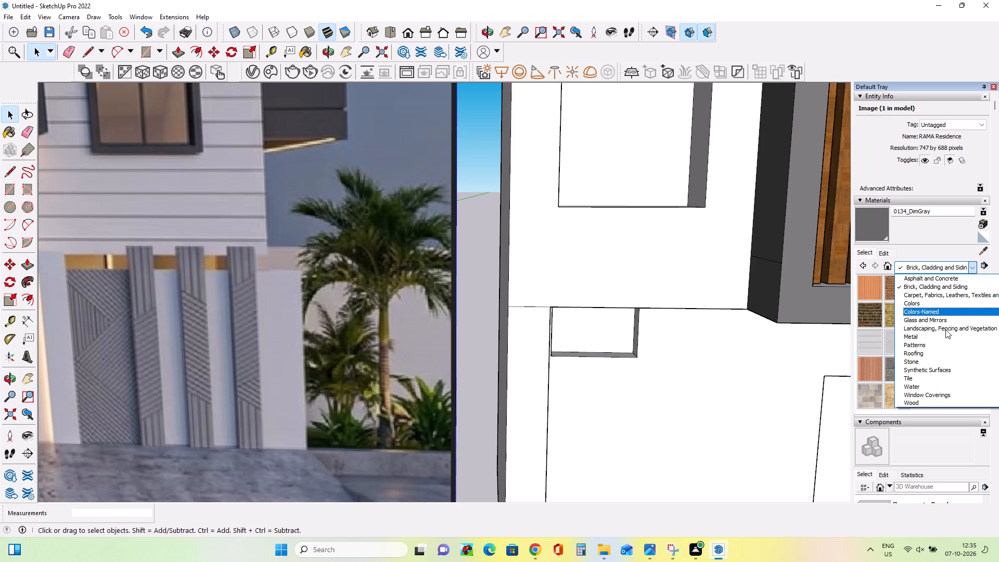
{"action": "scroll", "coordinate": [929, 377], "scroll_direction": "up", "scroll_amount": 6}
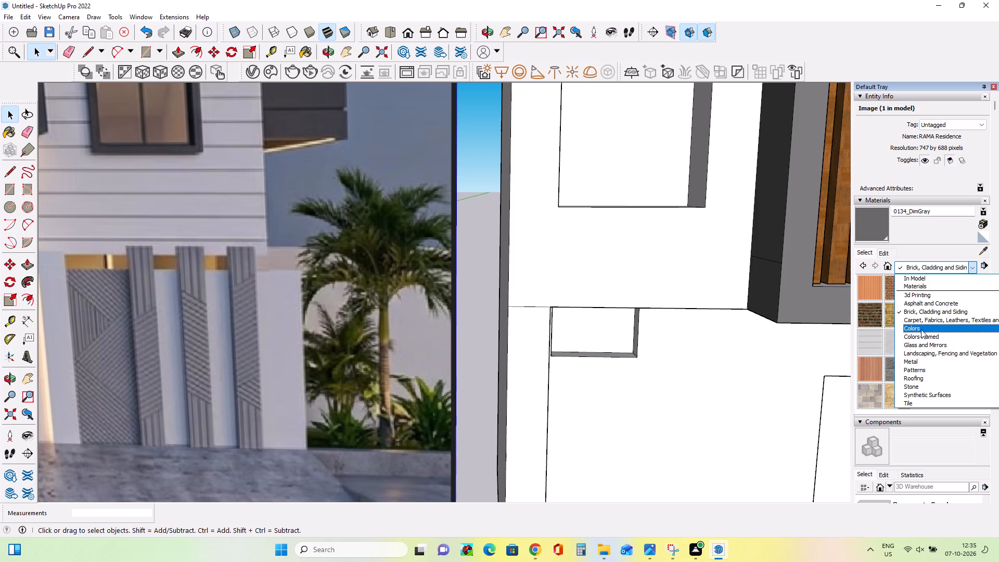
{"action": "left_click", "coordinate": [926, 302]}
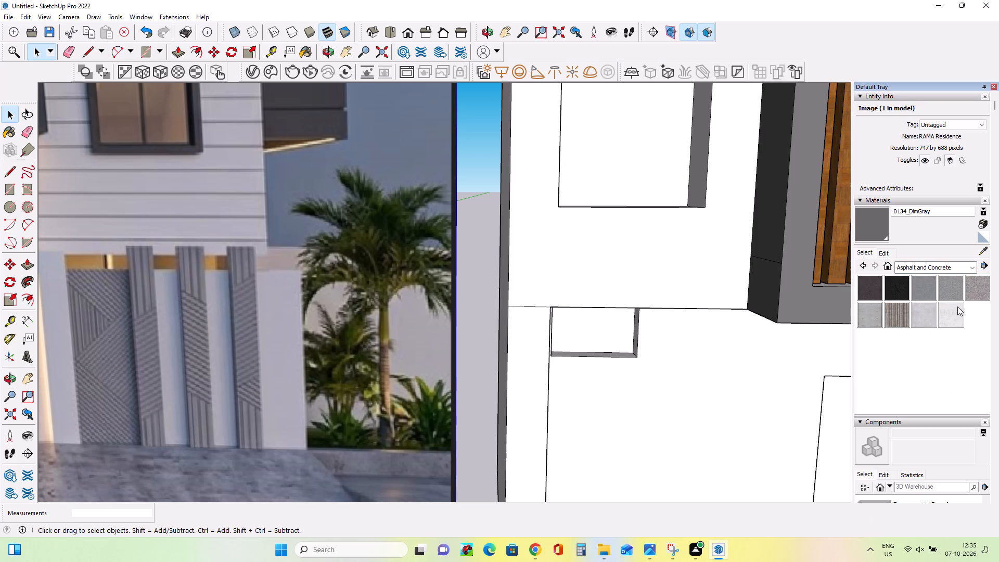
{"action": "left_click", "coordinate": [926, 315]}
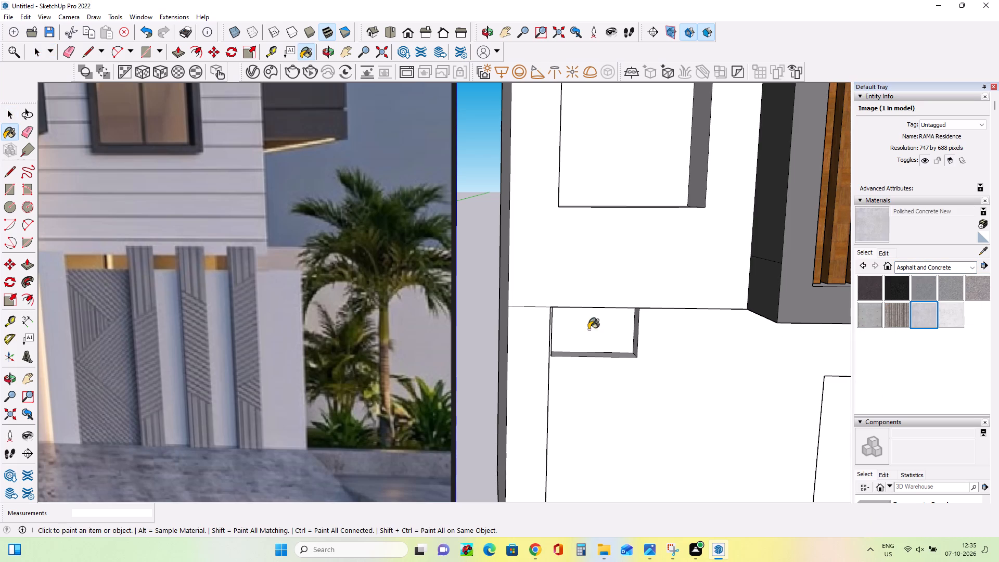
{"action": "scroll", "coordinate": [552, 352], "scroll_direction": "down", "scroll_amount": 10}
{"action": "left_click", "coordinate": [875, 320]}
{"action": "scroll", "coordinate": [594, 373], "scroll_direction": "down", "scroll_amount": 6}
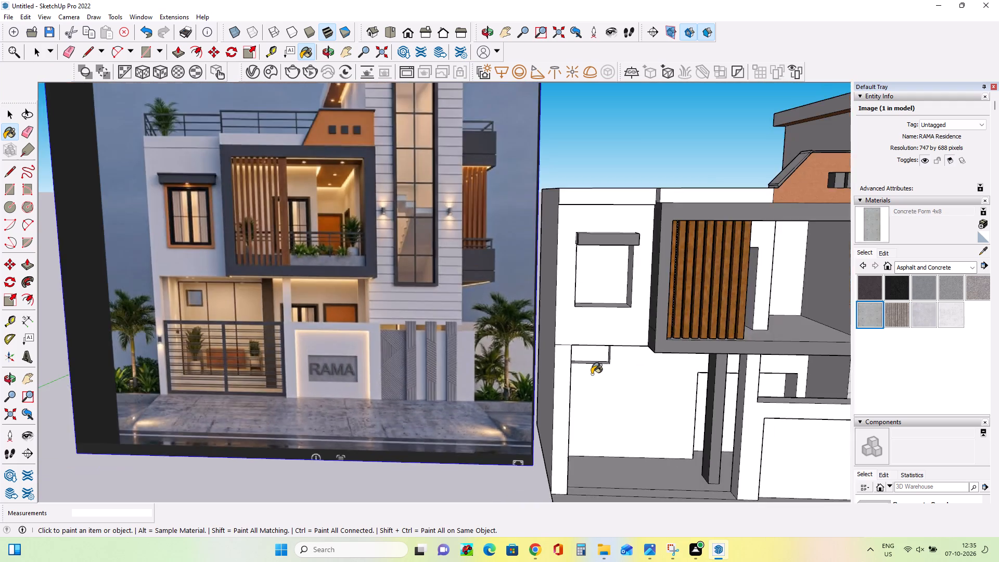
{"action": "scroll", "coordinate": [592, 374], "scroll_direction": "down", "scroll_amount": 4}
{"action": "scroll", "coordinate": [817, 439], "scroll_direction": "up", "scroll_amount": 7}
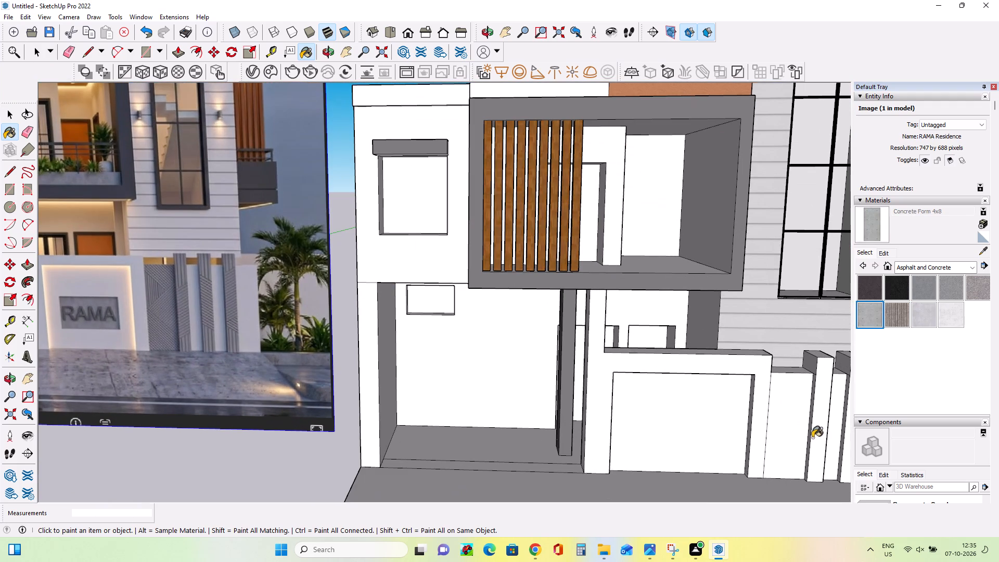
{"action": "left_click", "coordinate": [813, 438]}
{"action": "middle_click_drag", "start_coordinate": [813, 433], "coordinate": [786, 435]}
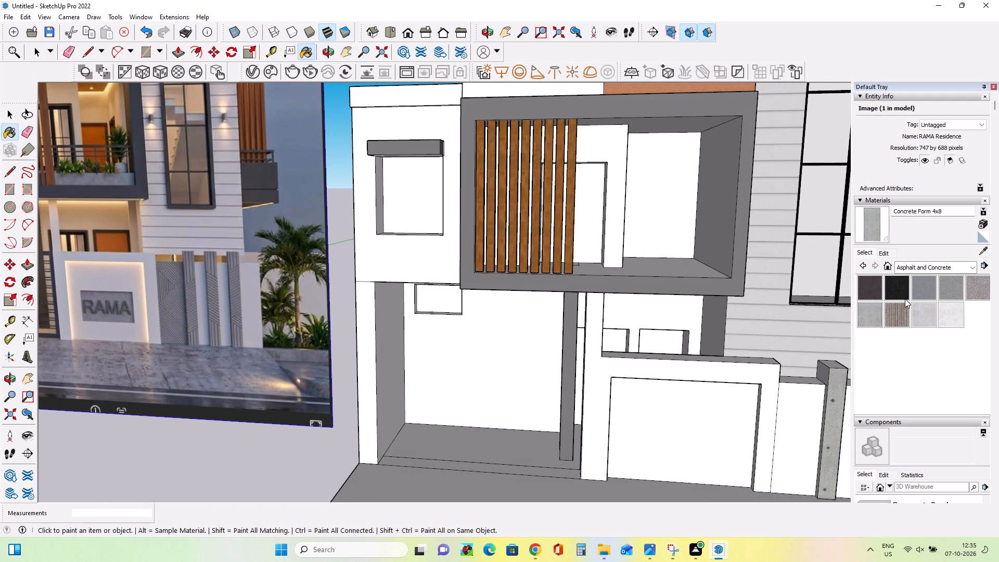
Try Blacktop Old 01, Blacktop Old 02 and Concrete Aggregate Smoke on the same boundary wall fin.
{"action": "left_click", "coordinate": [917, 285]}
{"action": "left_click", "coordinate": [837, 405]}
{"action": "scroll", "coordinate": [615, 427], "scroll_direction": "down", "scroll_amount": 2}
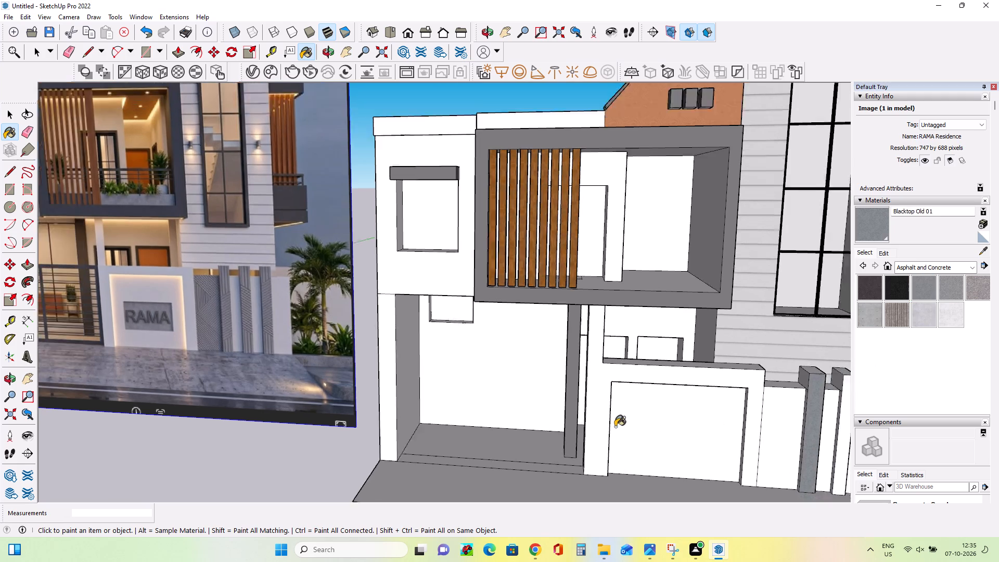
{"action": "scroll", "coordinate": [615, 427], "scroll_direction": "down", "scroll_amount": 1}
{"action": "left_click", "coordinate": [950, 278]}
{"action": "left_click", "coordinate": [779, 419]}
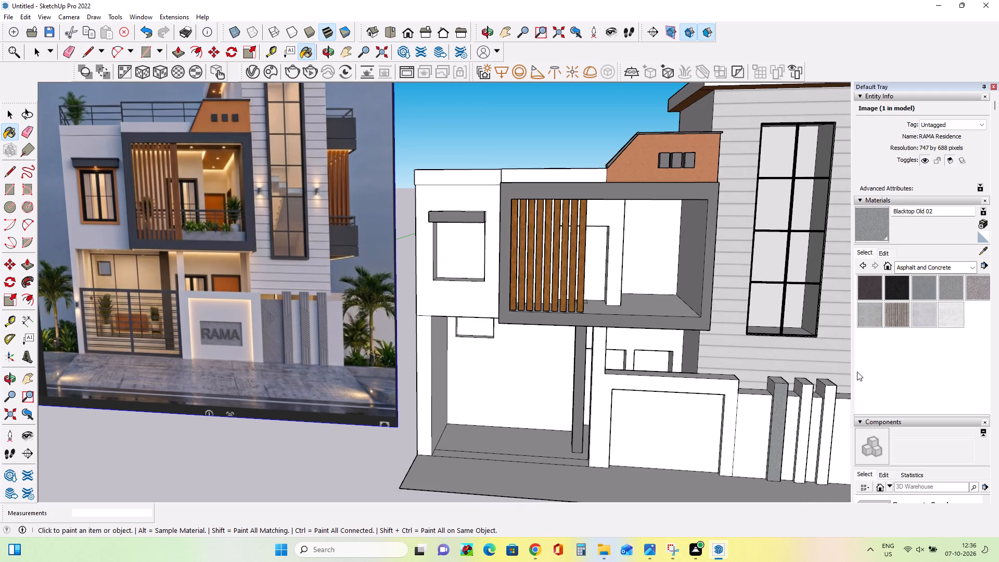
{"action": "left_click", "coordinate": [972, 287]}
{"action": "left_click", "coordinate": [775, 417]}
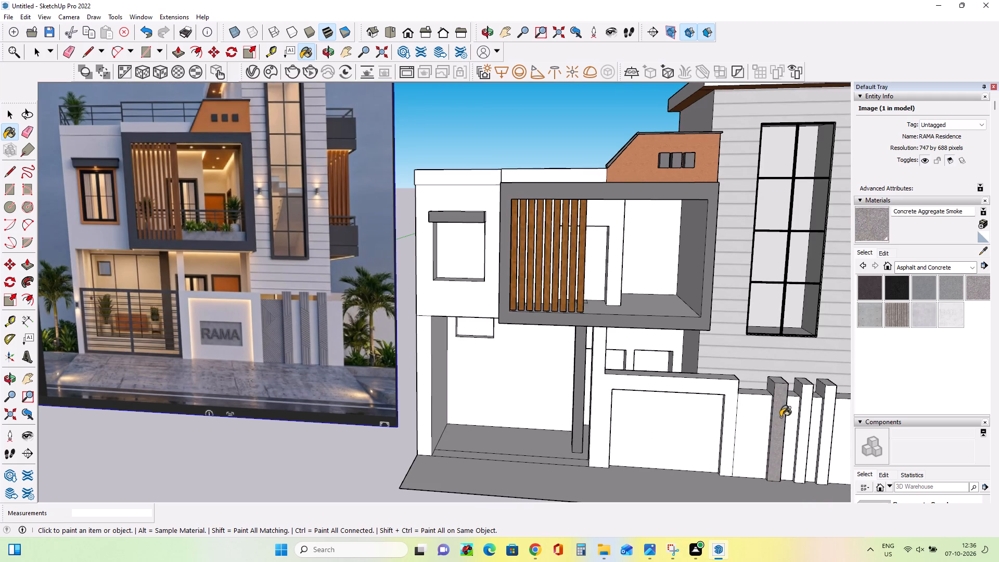
Paint the three boundary wall fins and the flat panel beside them with Concrete Scored Jointless from Asphalt and Concrete.
{"action": "left_click", "coordinate": [887, 314]}
{"action": "left_click", "coordinate": [775, 427]}
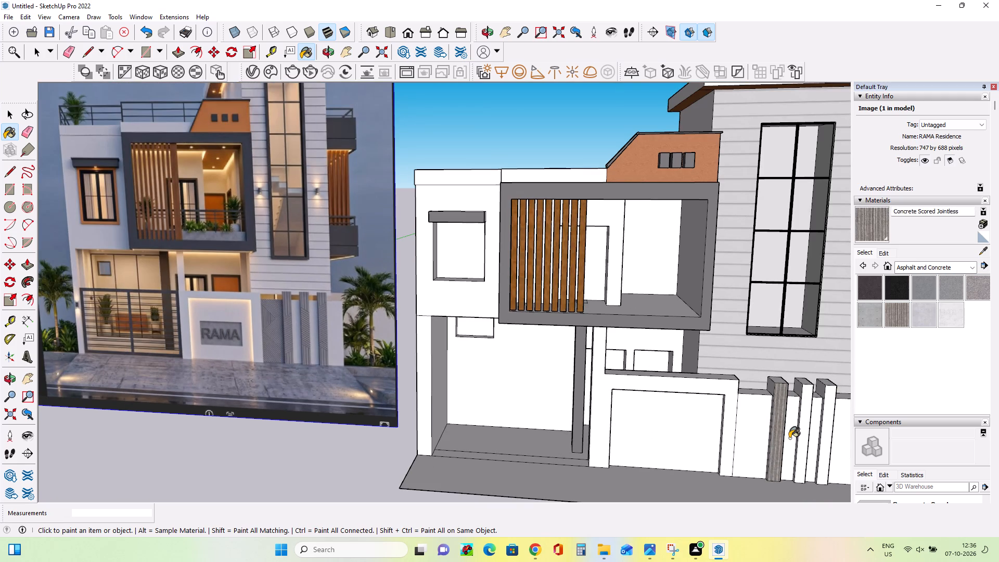
{"action": "scroll", "coordinate": [790, 440], "scroll_direction": "up", "scroll_amount": 3}
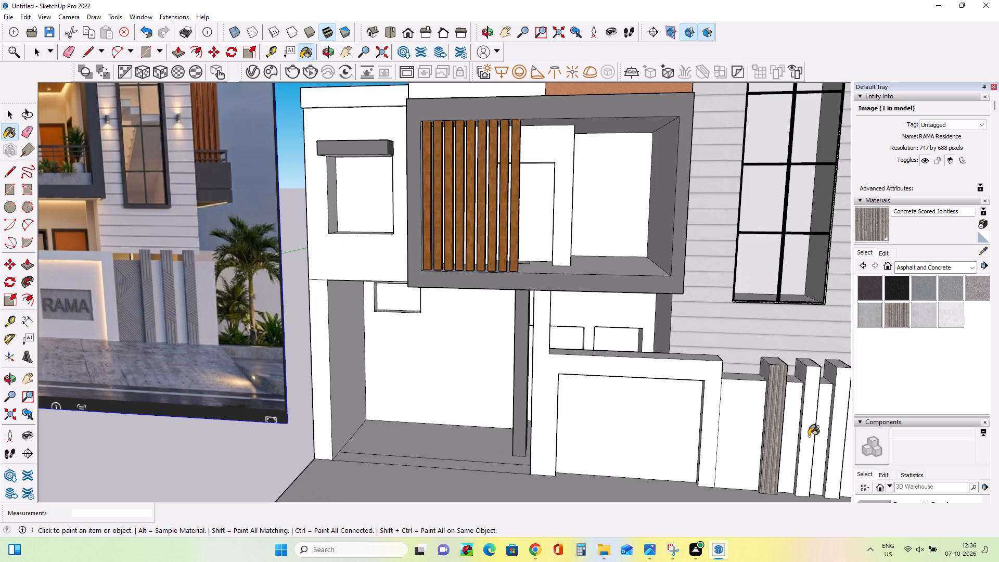
{"action": "left_click", "coordinate": [813, 427]}
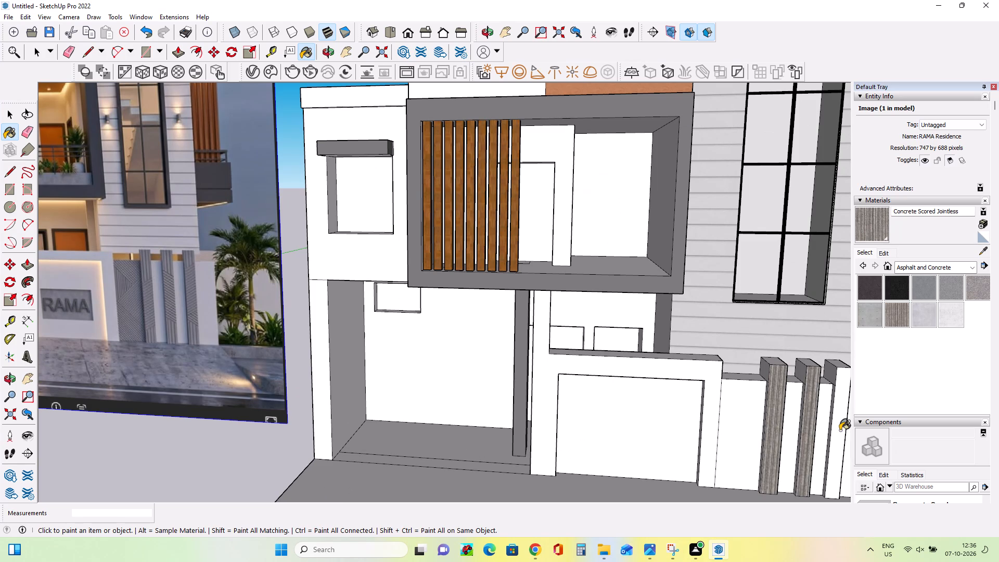
{"action": "left_click", "coordinate": [840, 430]}
{"action": "left_click", "coordinate": [741, 441]}
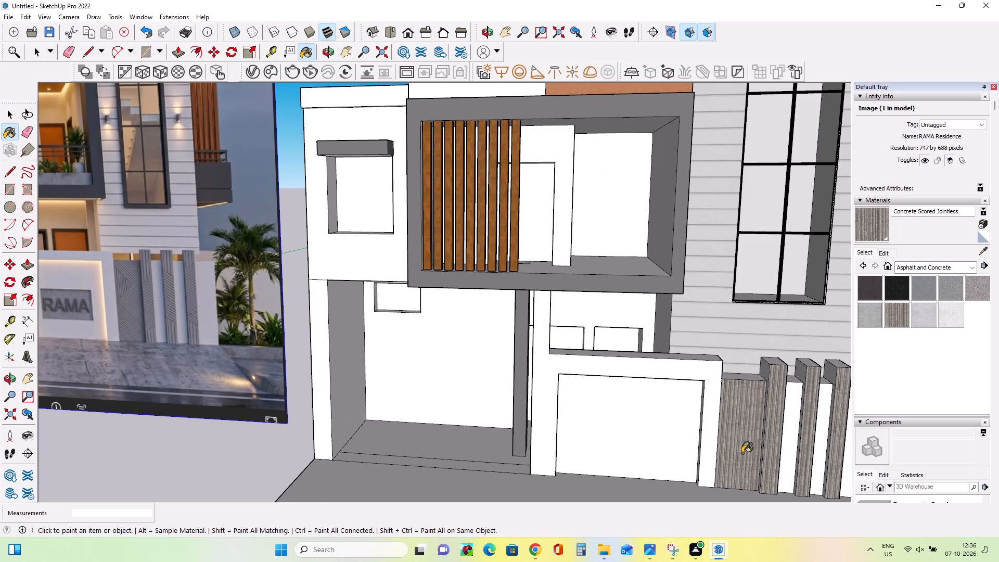
Create a new material from the Concrete Scored Jointless texture, tinted a slightly lighter bluish grey to match the reference photo.
{"action": "middle_click_drag", "start_coordinate": [742, 454], "coordinate": [715, 421]}
{"action": "scroll", "coordinate": [723, 401], "scroll_direction": "down", "scroll_amount": 7}
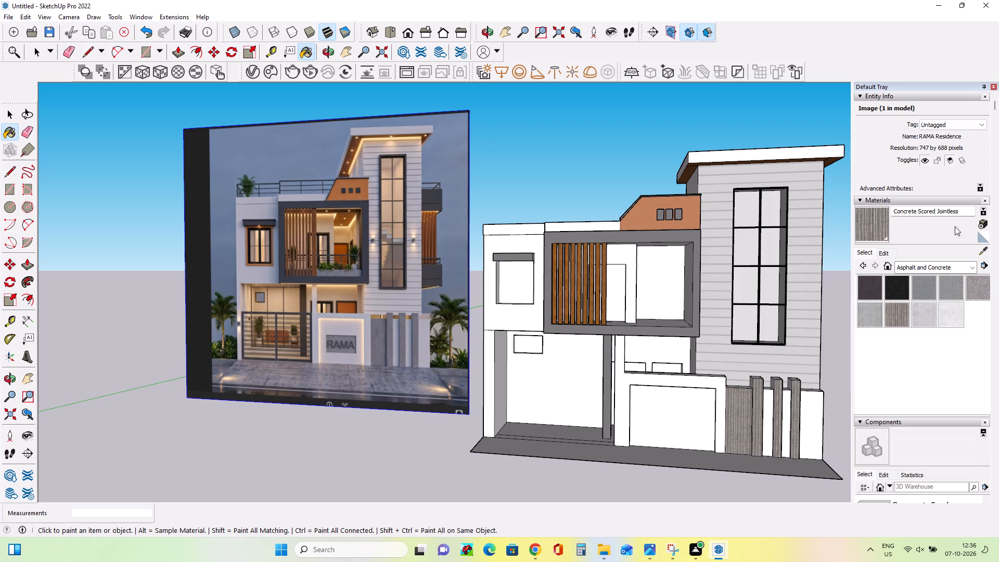
{"action": "left_click", "coordinate": [984, 225]}
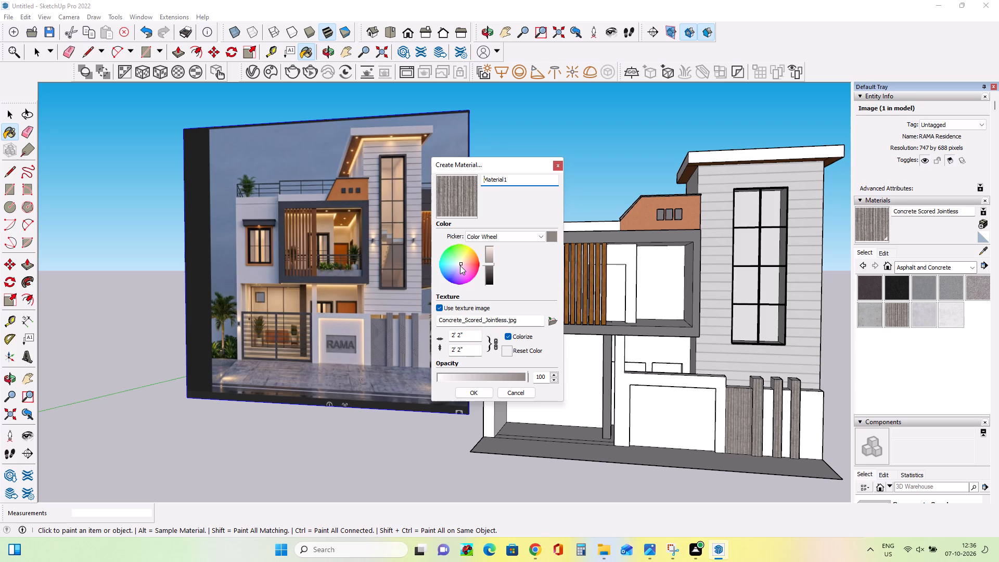
{"action": "left_click", "coordinate": [460, 265]}
{"action": "left_click", "coordinate": [462, 263]}
{"action": "left_click", "coordinate": [489, 255]}
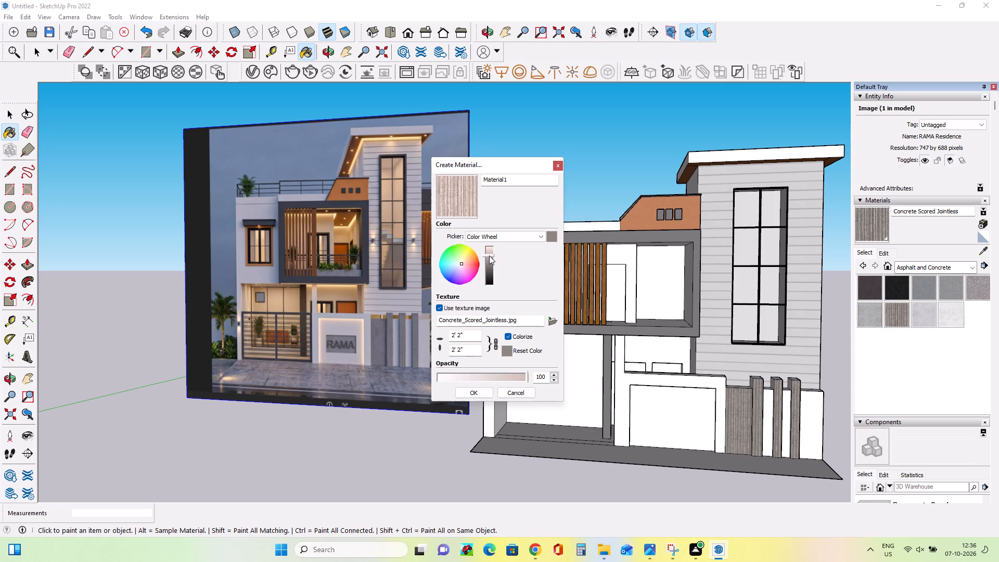
{"action": "left_click", "coordinate": [489, 257]}
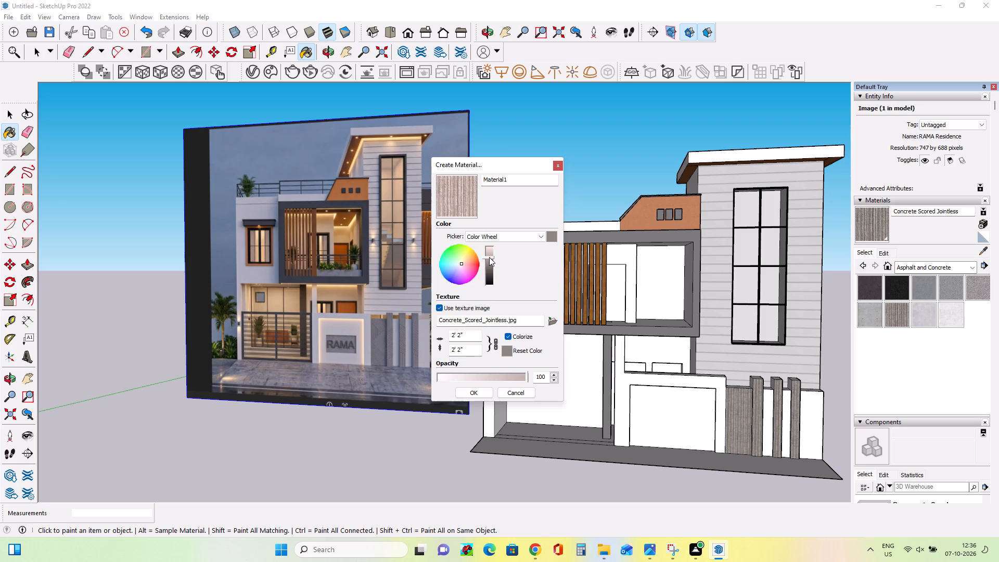
{"action": "left_click", "coordinate": [489, 259]}
{"action": "scroll", "coordinate": [453, 261], "scroll_direction": "up", "scroll_amount": 6}
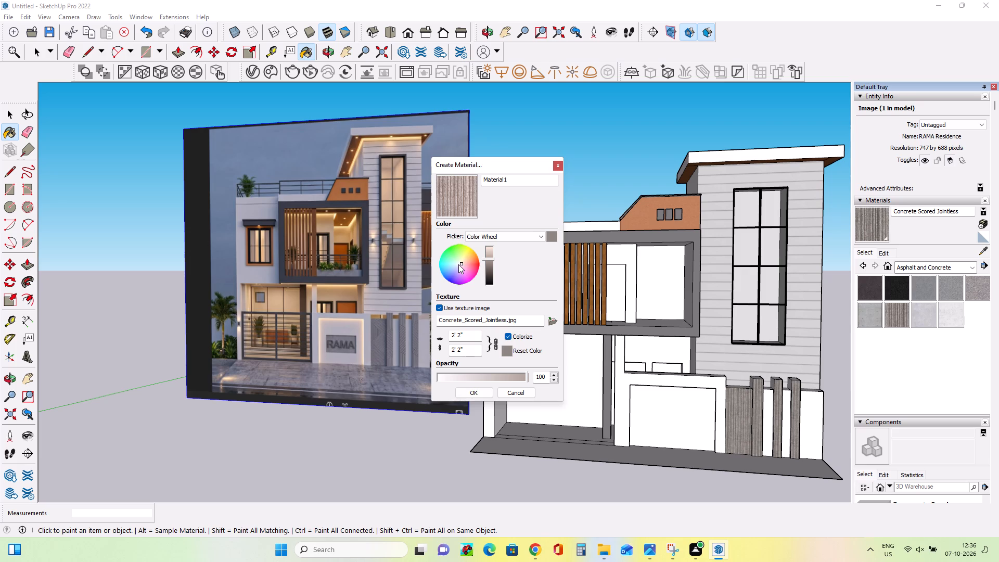
{"action": "left_click", "coordinate": [458, 264]}
{"action": "left_click", "coordinate": [459, 266]}
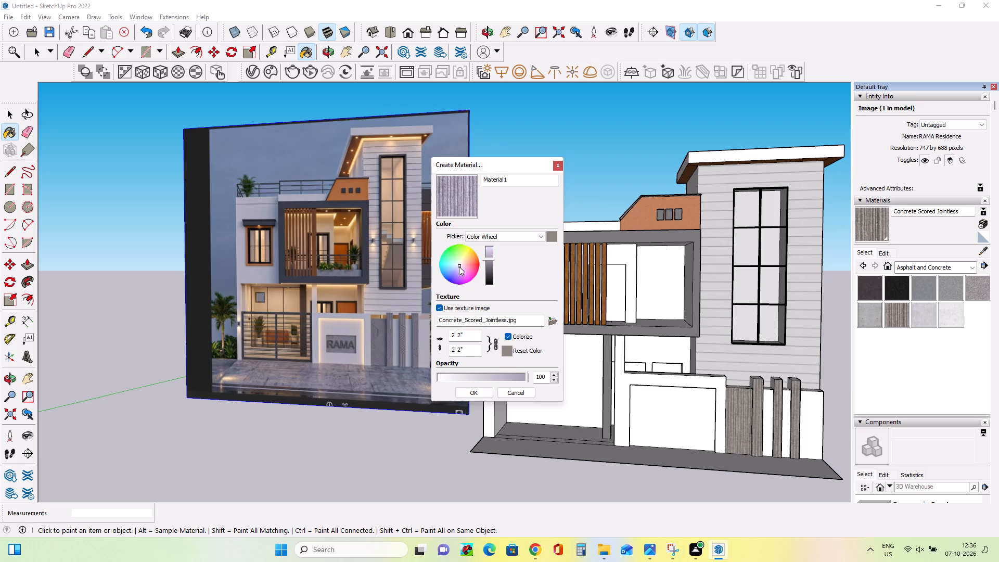
{"action": "left_click", "coordinate": [457, 267]}
{"action": "left_click", "coordinate": [489, 257]}
{"action": "left_click", "coordinate": [491, 261]}
{"action": "left_click", "coordinate": [459, 266]}
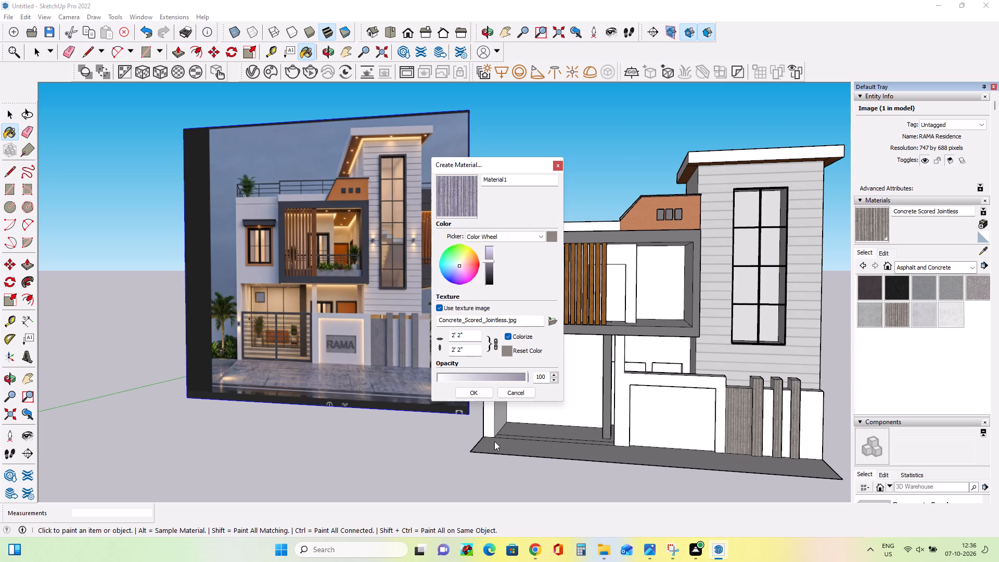
{"action": "left_click", "coordinate": [481, 388]}
Paint the three boundary wall fins and the adjacent panel with the new bluish-grey scored concrete material.
{"action": "left_click", "coordinate": [757, 402]}
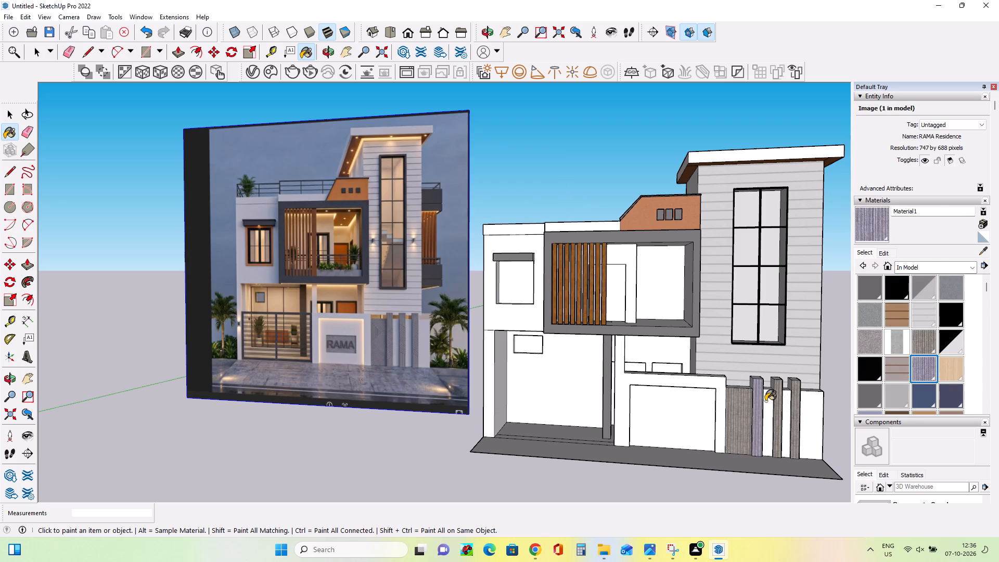
{"action": "left_click", "coordinate": [779, 405]}
{"action": "left_click", "coordinate": [795, 404]}
{"action": "left_click", "coordinate": [740, 417]}
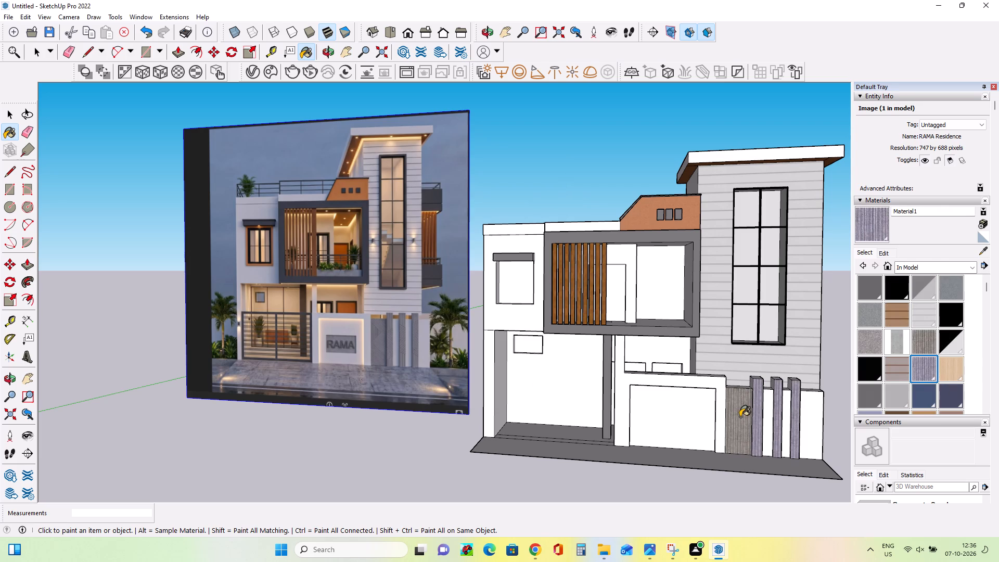
Examine the retextured fins and the whole front facade against the reference photo.
{"action": "scroll", "coordinate": [784, 412], "scroll_direction": "up", "scroll_amount": 7}
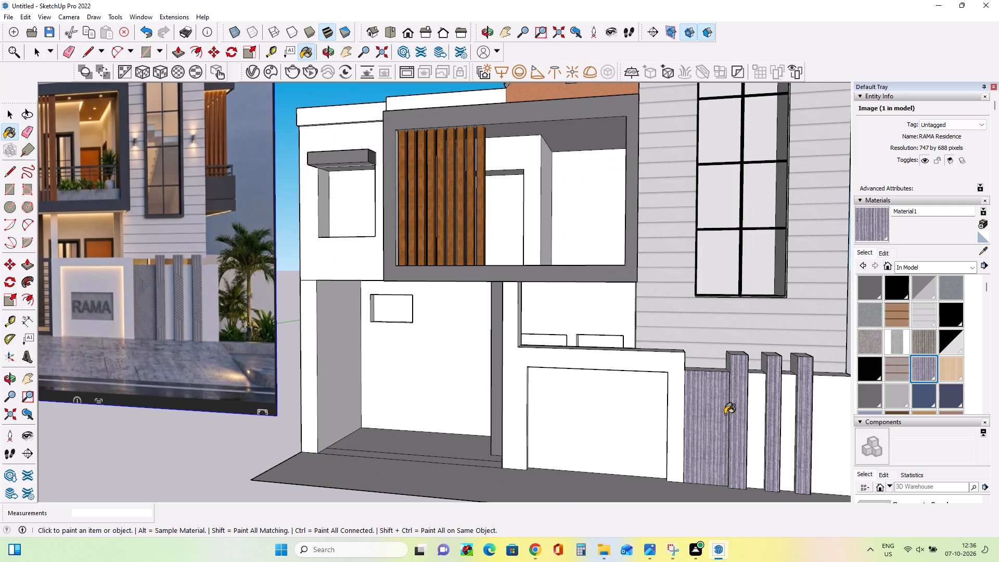
{"action": "scroll", "coordinate": [725, 414], "scroll_direction": "down", "scroll_amount": 10}
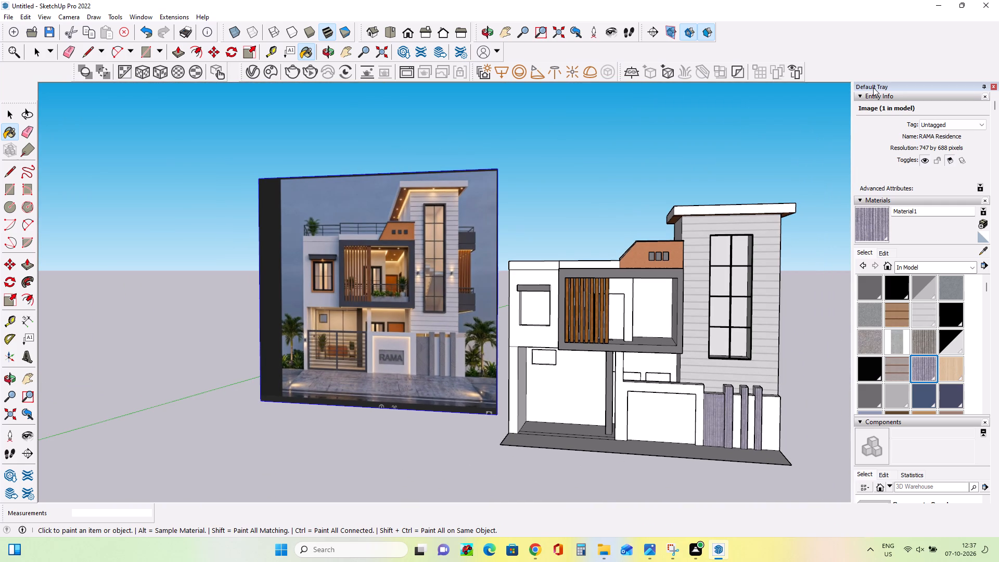
{"action": "middle_click_drag", "start_coordinate": [663, 320], "coordinate": [645, 321]}
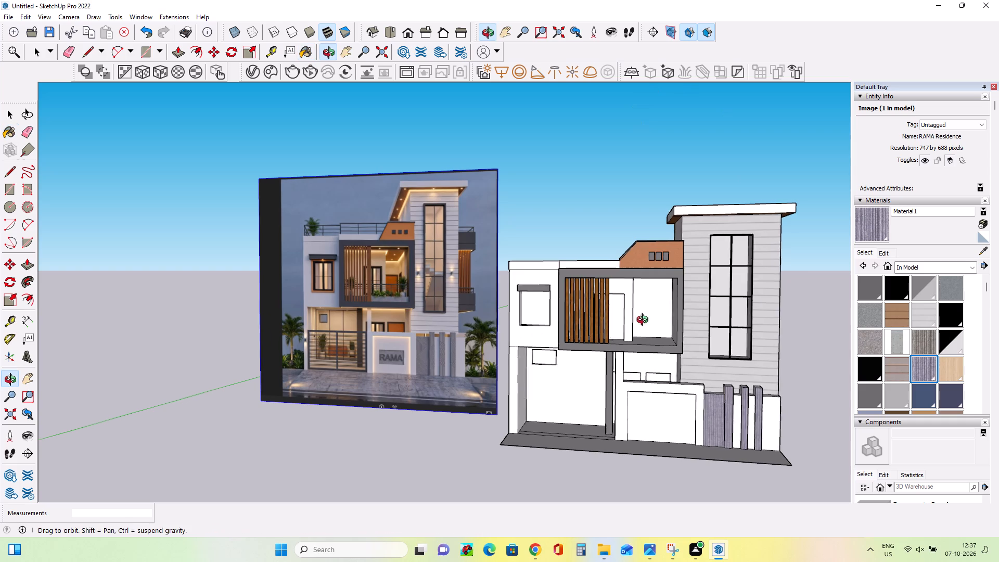
{"action": "middle_click_drag", "start_coordinate": [645, 321], "coordinate": [664, 341]}
{"action": "scroll", "coordinate": [673, 341], "scroll_direction": "down", "scroll_amount": 4}
{"action": "scroll", "coordinate": [803, 458], "scroll_direction": "up", "scroll_amount": 8}
{"action": "middle_click_drag", "start_coordinate": [606, 431], "coordinate": [650, 410]}
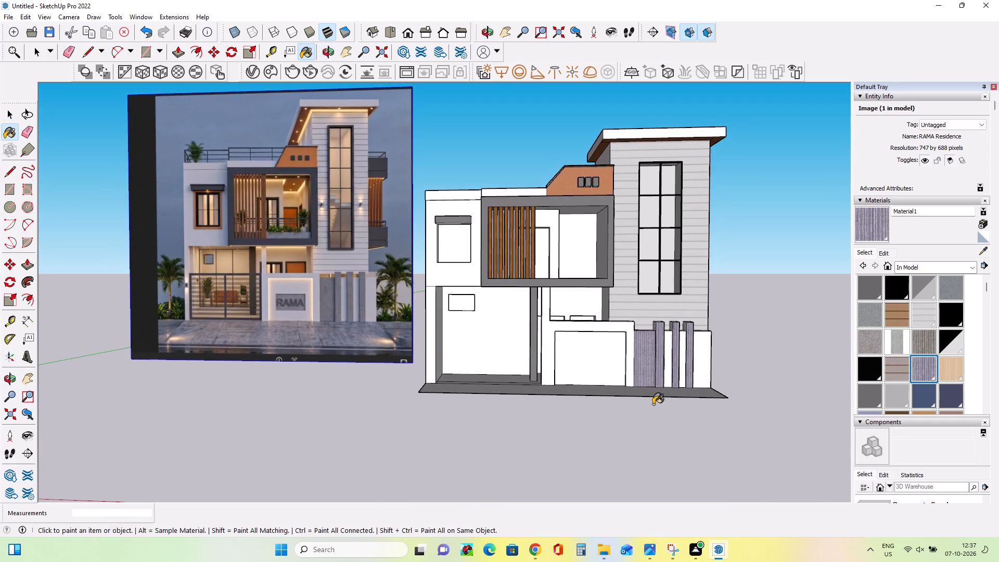
{"action": "scroll", "coordinate": [653, 404], "scroll_direction": "down", "scroll_amount": 1}
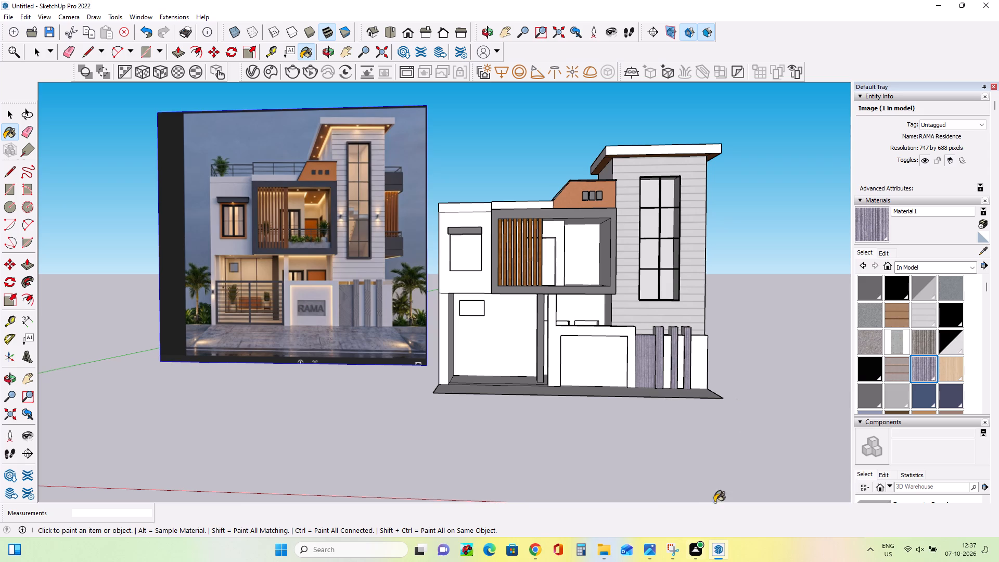
Switch to Chrome and browse the 3D Warehouse glass window models for one suited to the facade's upper-floor window opening.
{"action": "left_click", "coordinate": [537, 551]}
{"action": "scroll", "coordinate": [160, 213], "scroll_direction": "down", "scroll_amount": 4}
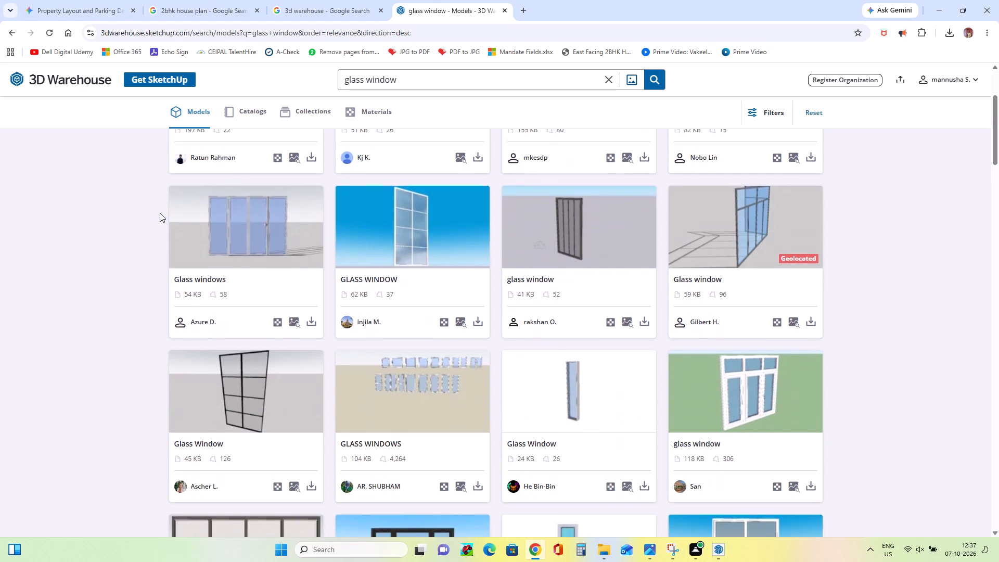
{"action": "scroll", "coordinate": [160, 213], "scroll_direction": "down", "scroll_amount": 5}
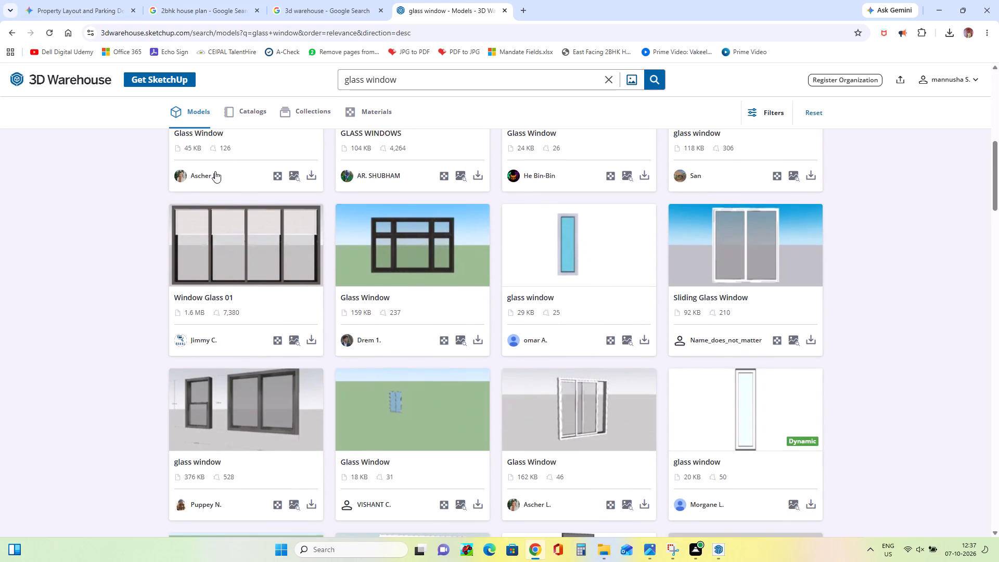
{"action": "left_click", "coordinate": [719, 554]}
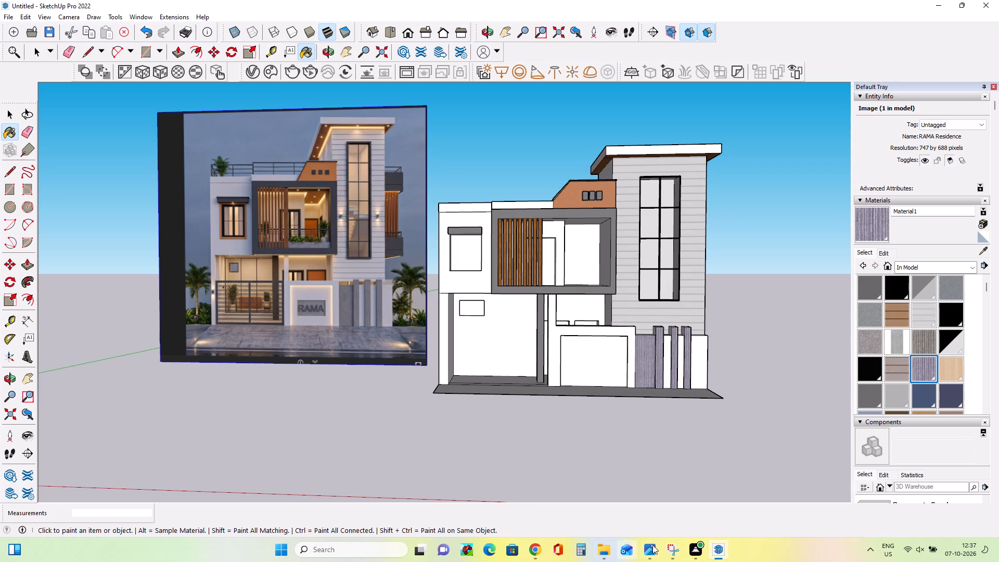
{"action": "left_click", "coordinate": [525, 551]}
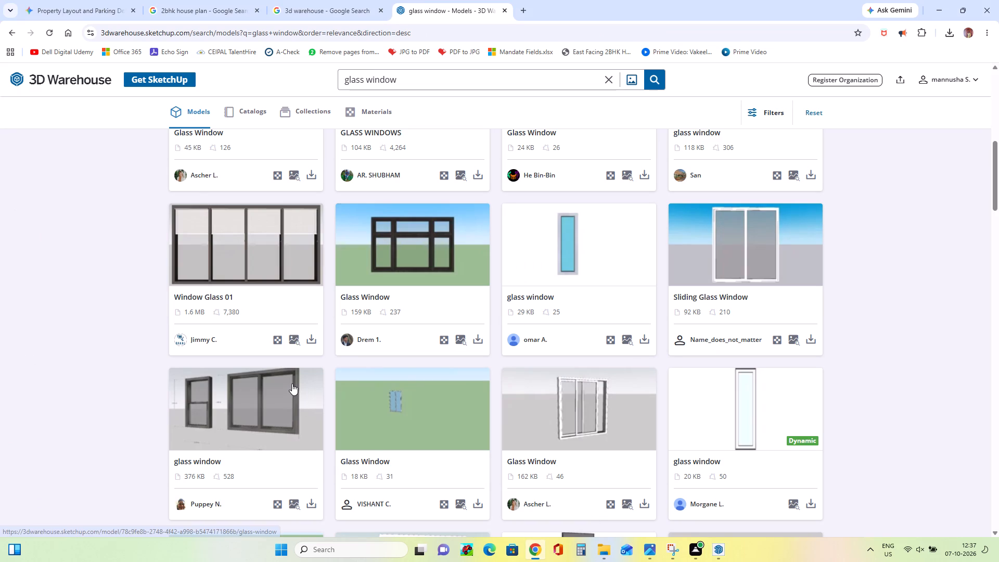
{"action": "scroll", "coordinate": [292, 384], "scroll_direction": "down", "scroll_amount": 3}
{"action": "scroll", "coordinate": [292, 382], "scroll_direction": "up", "scroll_amount": 6}
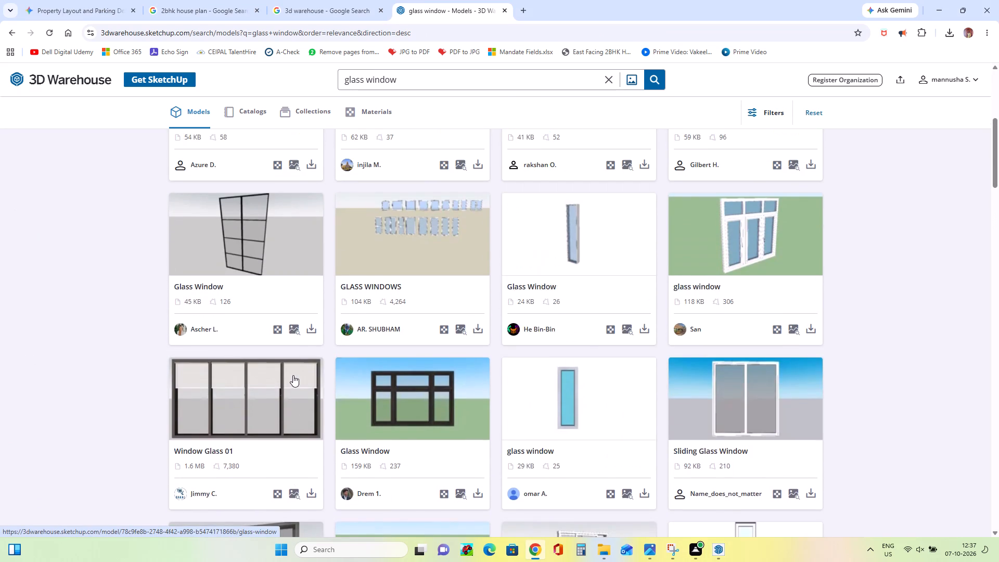
{"action": "scroll", "coordinate": [293, 375], "scroll_direction": "up", "scroll_amount": 7}
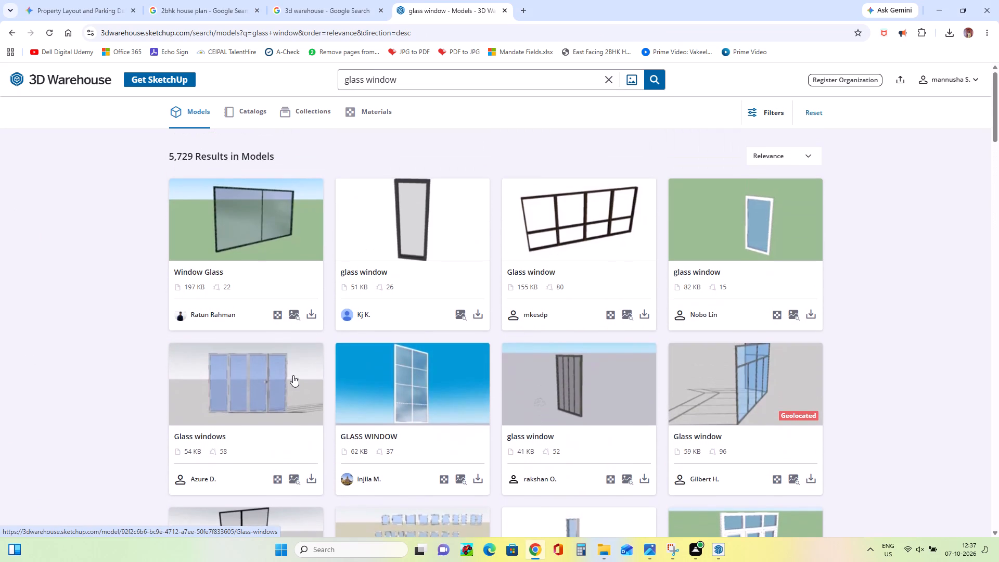
{"action": "scroll", "coordinate": [293, 375], "scroll_direction": "up", "scroll_amount": 3}
{"action": "scroll", "coordinate": [293, 375], "scroll_direction": "down", "scroll_amount": 5}
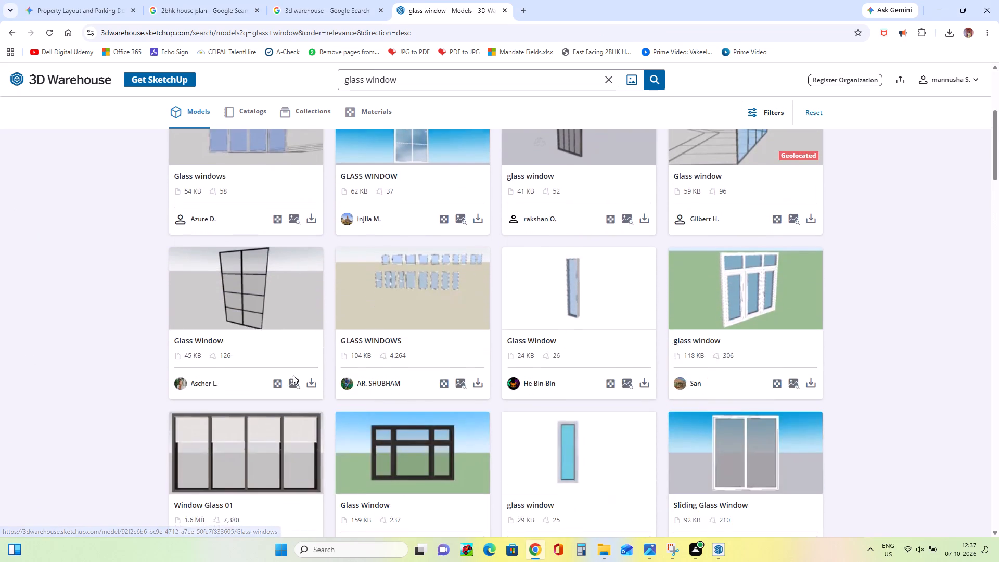
{"action": "scroll", "coordinate": [293, 375], "scroll_direction": "down", "scroll_amount": 12}
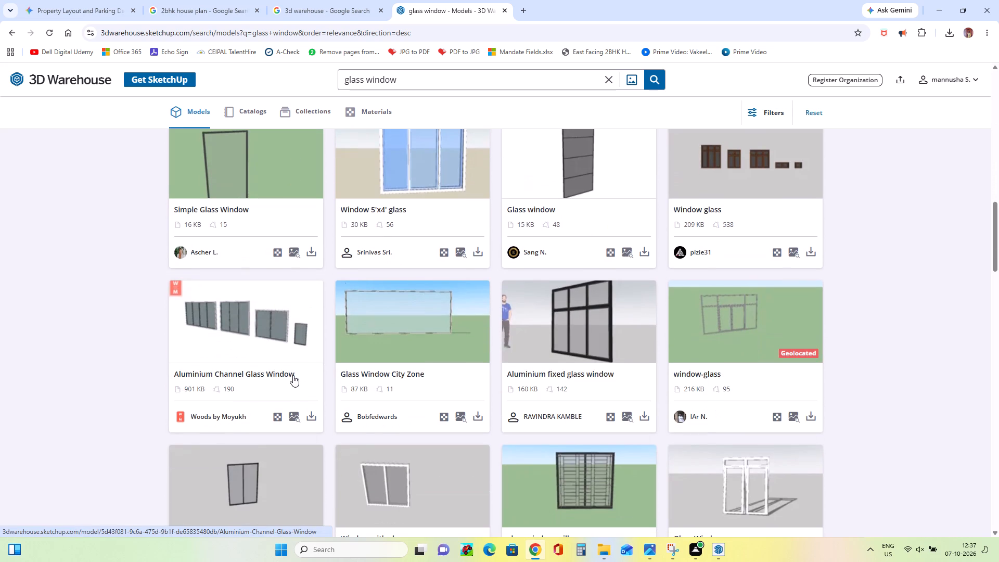
{"action": "scroll", "coordinate": [293, 375], "scroll_direction": "down", "scroll_amount": 11}
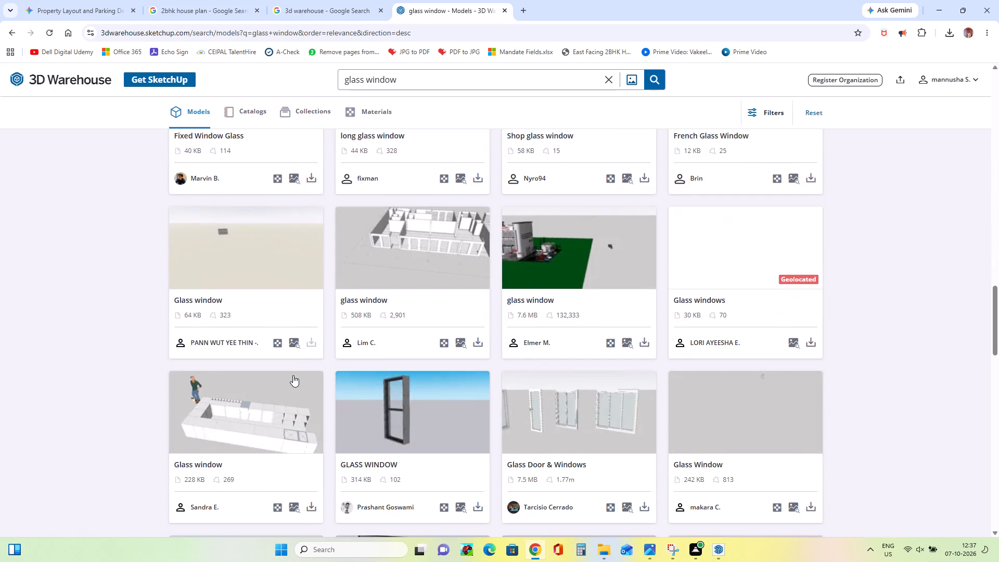
{"action": "scroll", "coordinate": [293, 375], "scroll_direction": "down", "scroll_amount": 16}
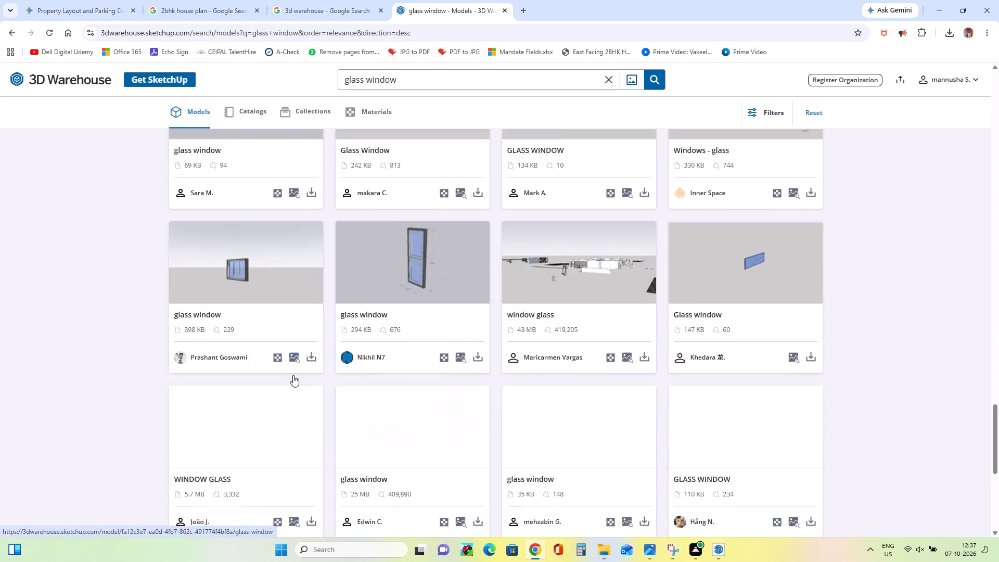
{"action": "scroll", "coordinate": [293, 375], "scroll_direction": "down", "scroll_amount": 4}
{"action": "scroll", "coordinate": [293, 375], "scroll_direction": "up", "scroll_amount": 8}
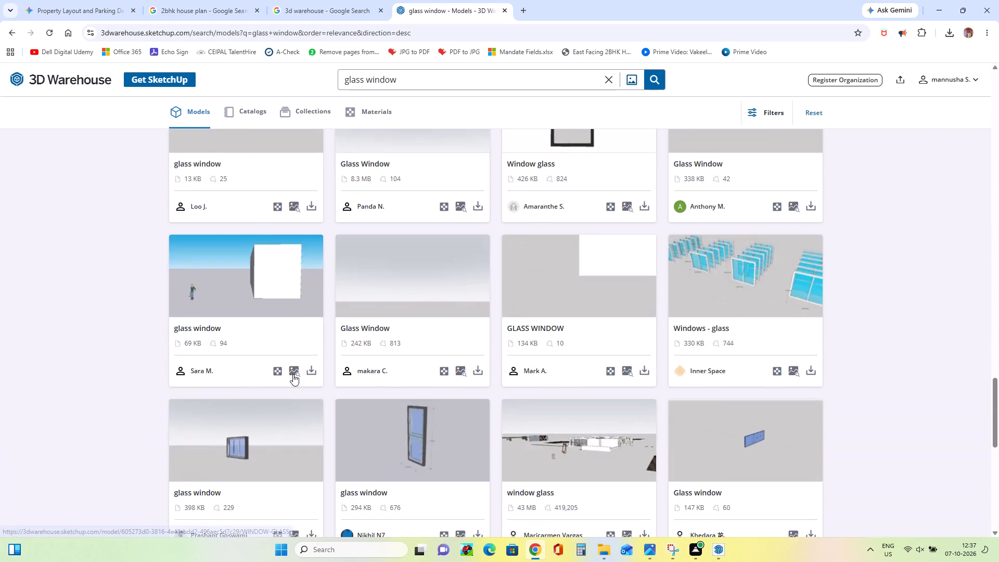
{"action": "scroll", "coordinate": [292, 371], "scroll_direction": "up", "scroll_amount": 18}
{"action": "scroll", "coordinate": [293, 370], "scroll_direction": "up", "scroll_amount": 4}
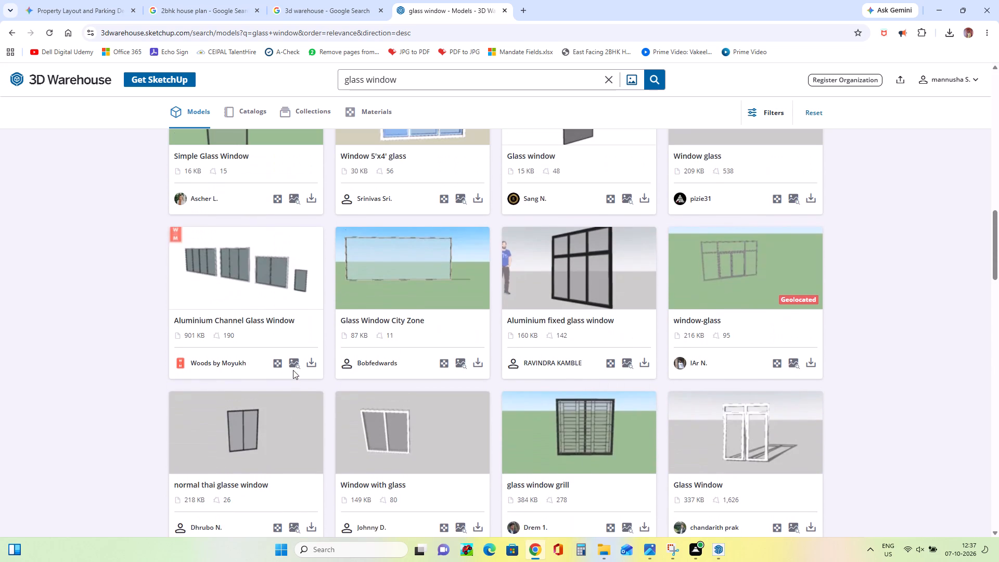
{"action": "scroll", "coordinate": [293, 370], "scroll_direction": "down", "scroll_amount": 1}
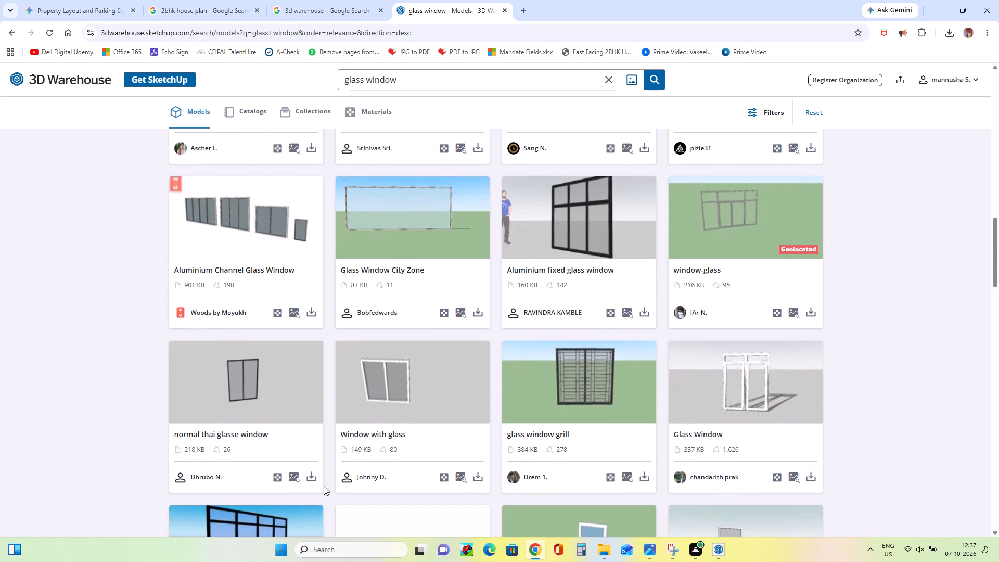
Download the two-pane "normal thai glasse window" model from 3D Warehouse.
{"action": "left_click", "coordinate": [314, 480]}
{"action": "left_click", "coordinate": [349, 392]}
Return to SketchUp, import the normal+window (1) file from Downloads and place it in front of the house reference photo.
{"action": "left_click", "coordinate": [937, 1]}
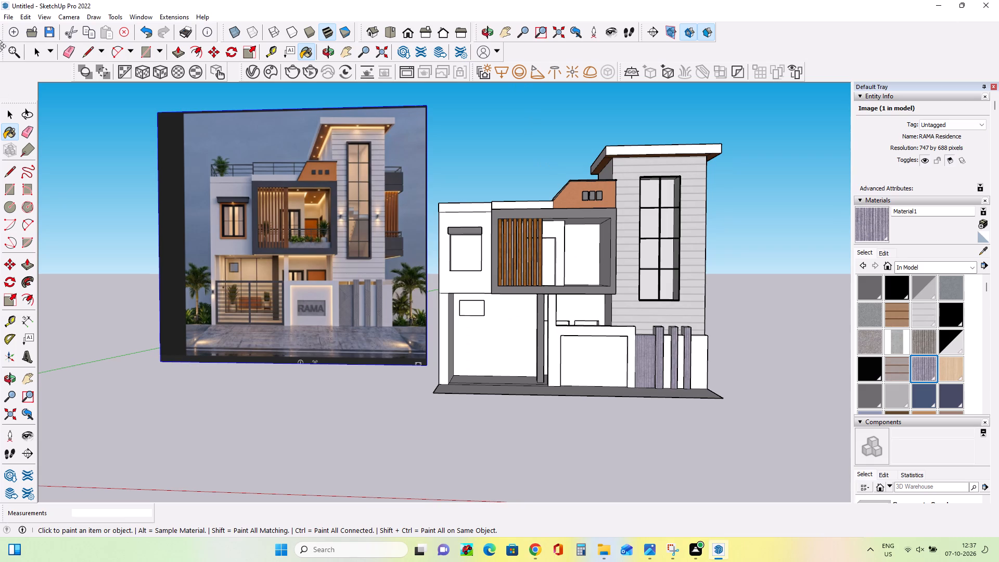
{"action": "left_click", "coordinate": [5, 17]}
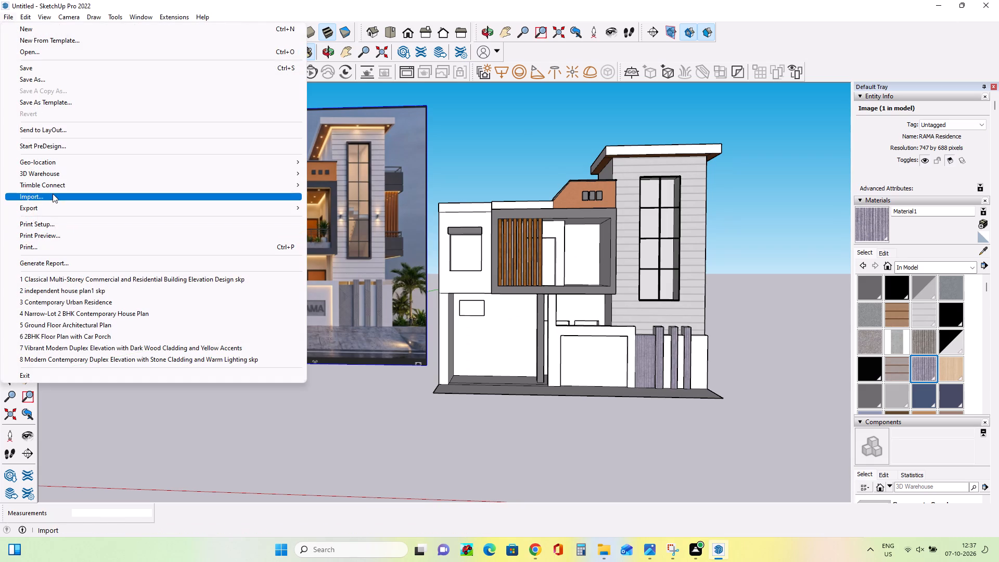
{"action": "left_click", "coordinate": [53, 194]}
{"action": "left_click", "coordinate": [449, 240]}
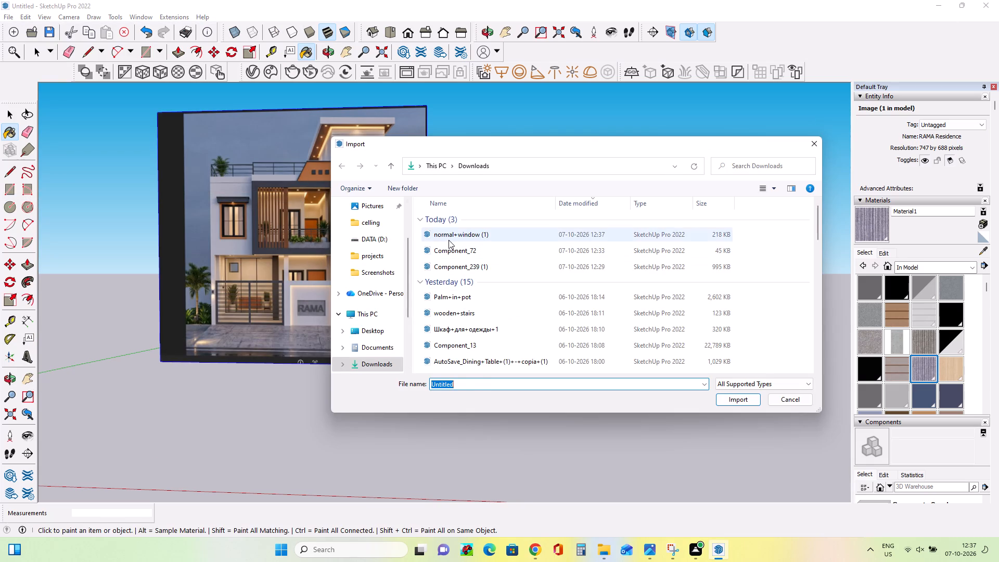
{"action": "left_click", "coordinate": [730, 403]}
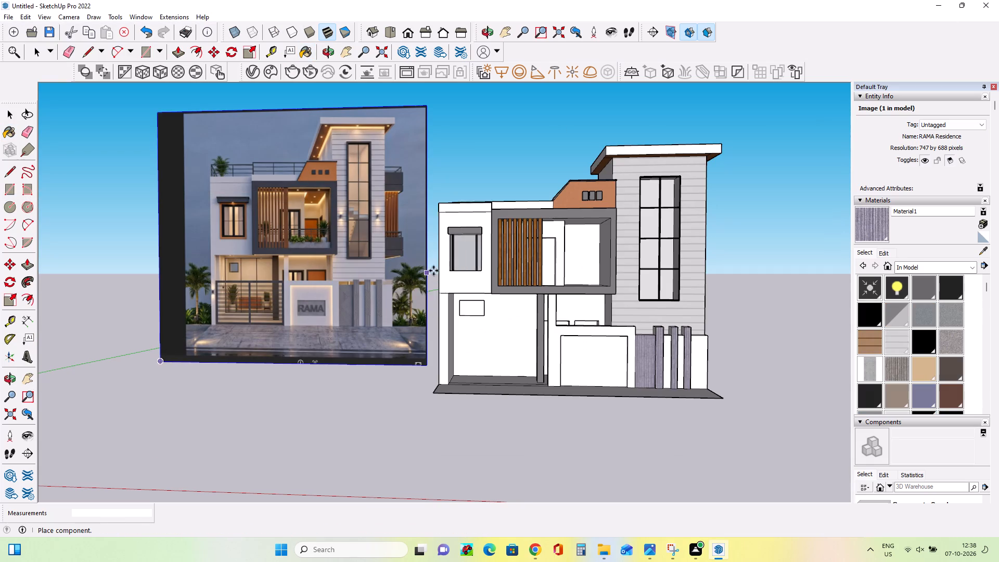
{"action": "left_click", "coordinate": [277, 431]}
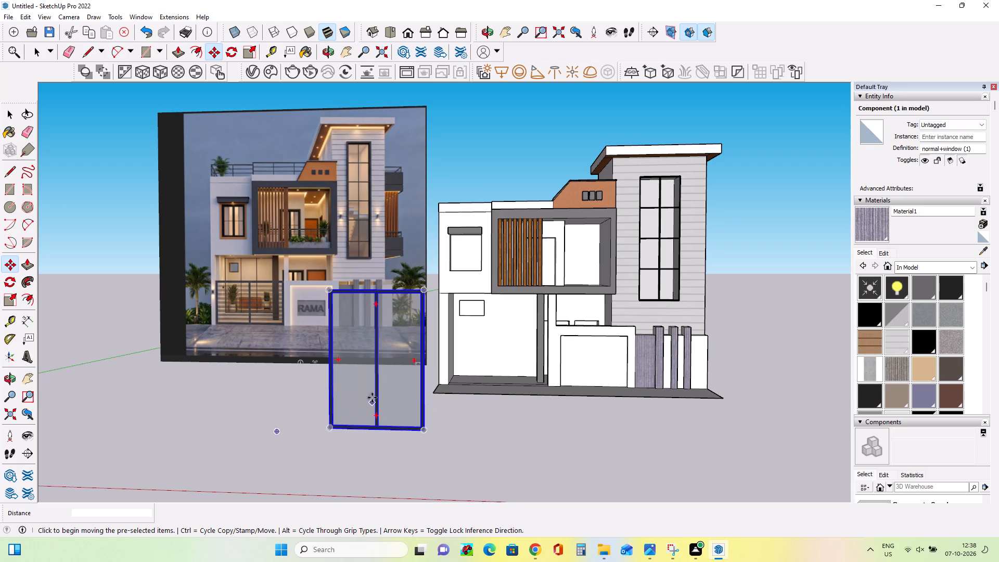
Explode the imported window component and the nested component inside it.
{"action": "right_click", "coordinate": [364, 371]}
{"action": "left_click", "coordinate": [408, 156]}
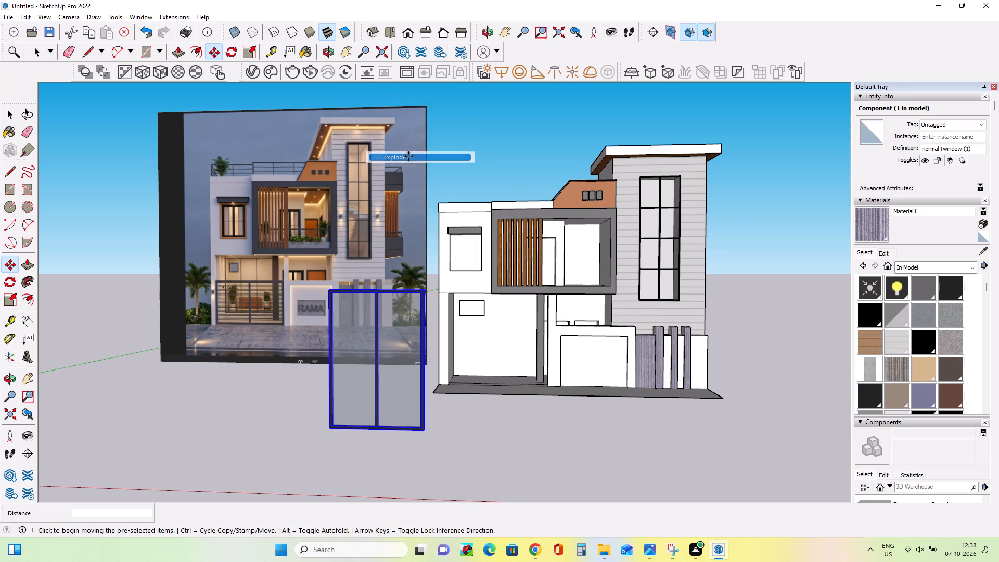
{"action": "middle_click_drag", "start_coordinate": [463, 301], "coordinate": [477, 352]}
{"action": "scroll", "coordinate": [445, 399], "scroll_direction": "down", "scroll_amount": 3}
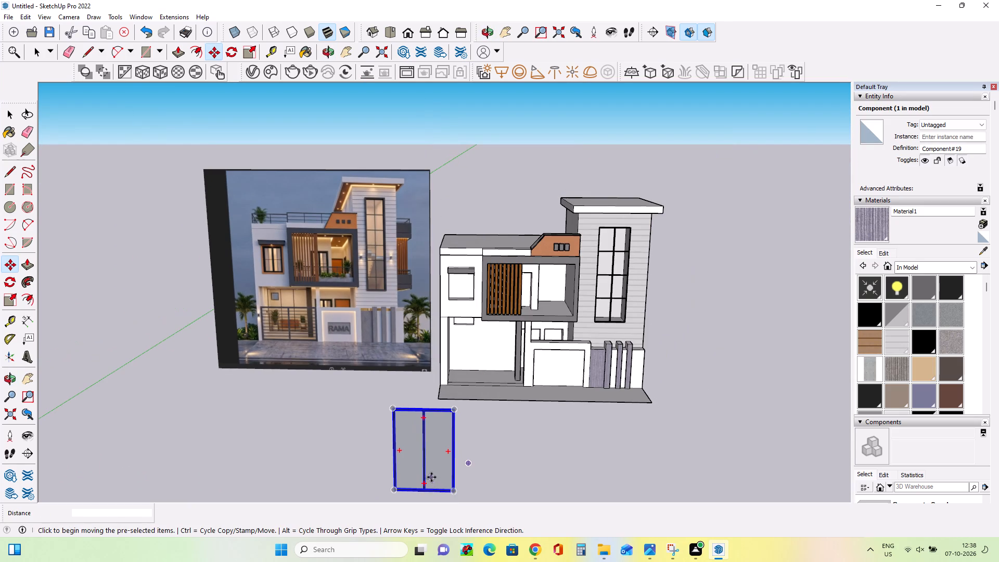
{"action": "right_click", "coordinate": [428, 465]}
{"action": "left_click", "coordinate": [462, 251]}
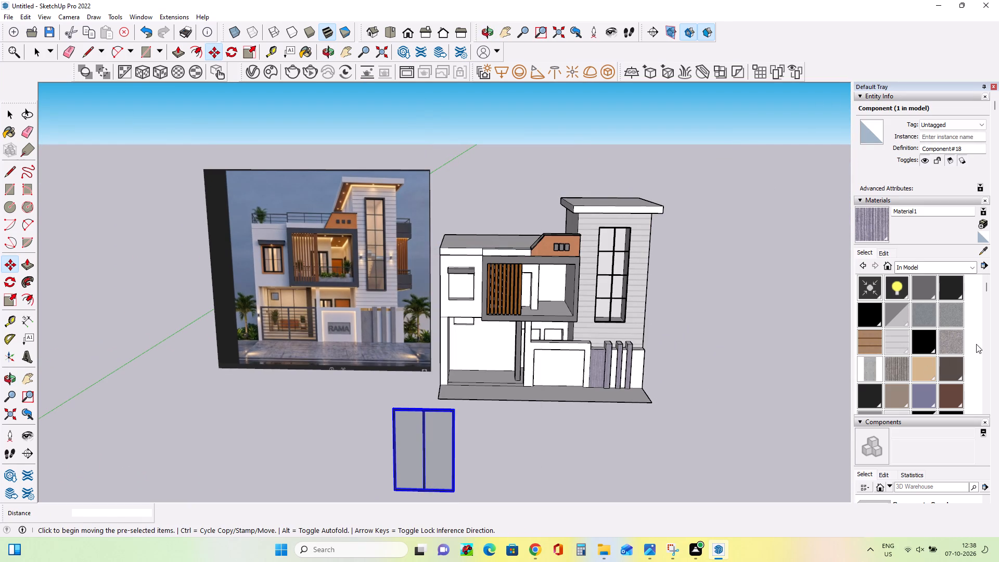
Paint the imported window component with Wood Floor Parquet from the Wood collection.
{"action": "left_click", "coordinate": [904, 266]}
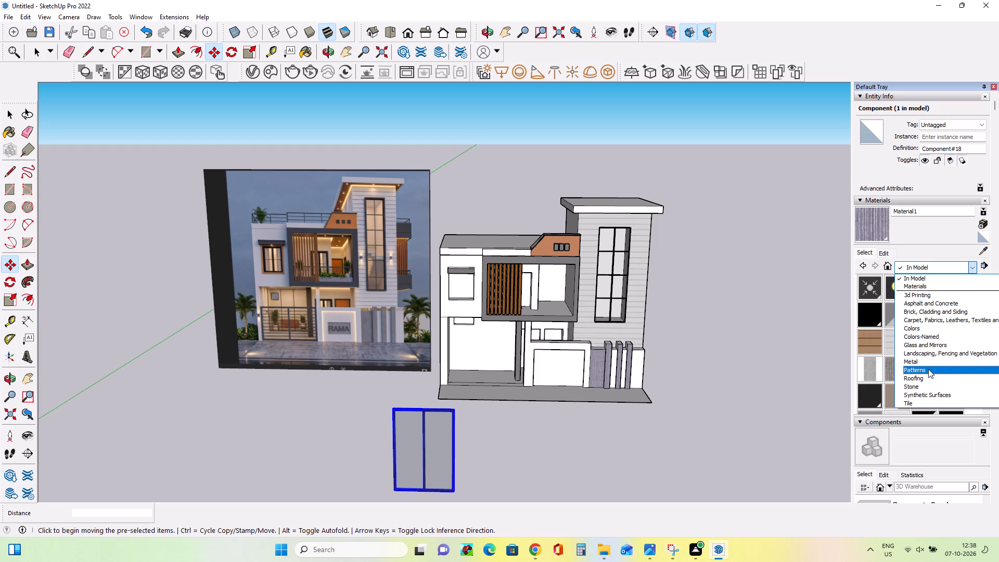
{"action": "scroll", "coordinate": [926, 366], "scroll_direction": "down", "scroll_amount": 4}
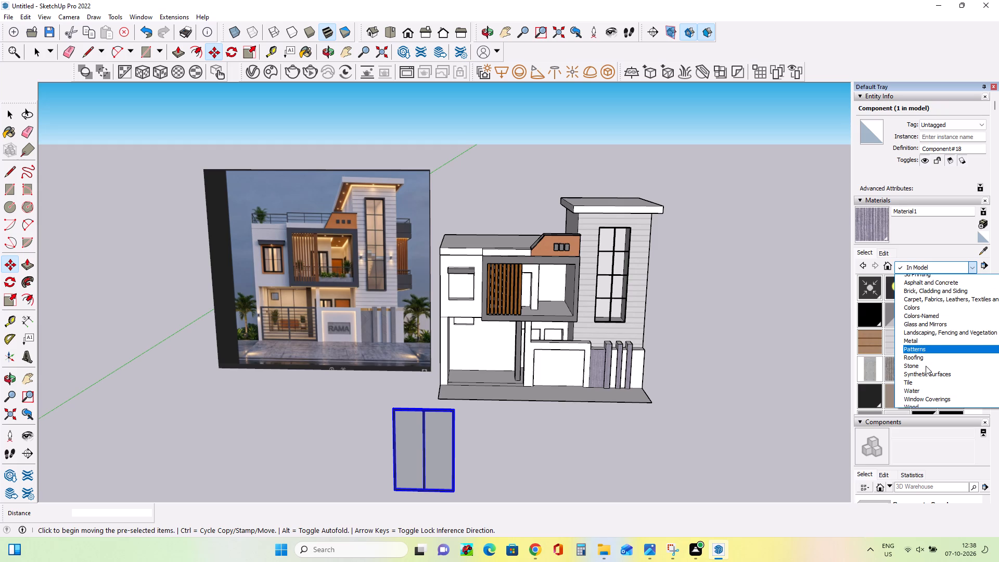
{"action": "scroll", "coordinate": [926, 366], "scroll_direction": "down", "scroll_amount": 2}
{"action": "left_click", "coordinate": [936, 404]}
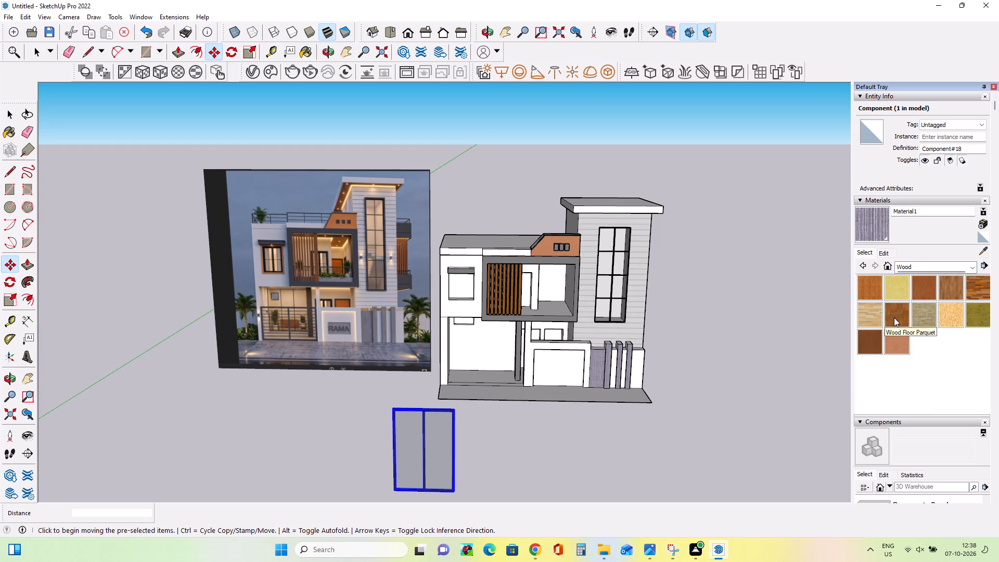
{"action": "left_click", "coordinate": [894, 317]}
{"action": "left_click", "coordinate": [451, 466]}
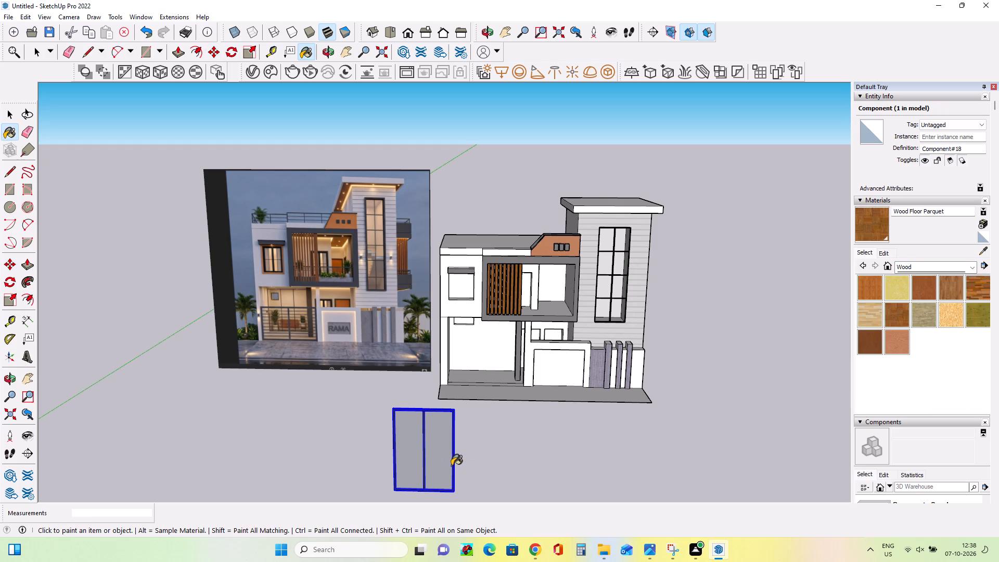
{"action": "left_click", "coordinate": [452, 466]}
Explode the window's remaining component and apply Wood Floor Parquet to its outer frame.
{"action": "scroll", "coordinate": [449, 472], "scroll_direction": "up", "scroll_amount": 3}
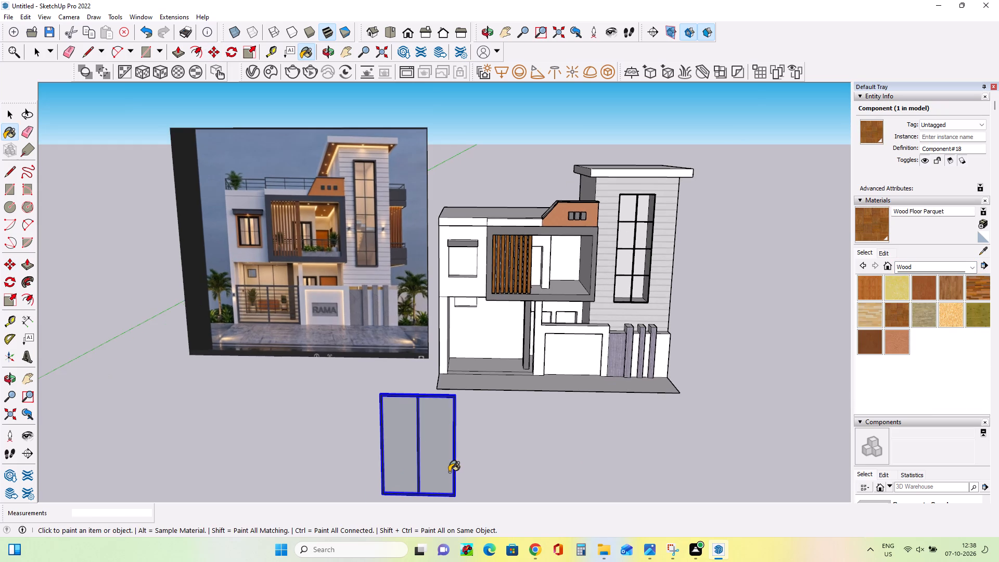
{"action": "scroll", "coordinate": [449, 472], "scroll_direction": "up", "scroll_amount": 4}
{"action": "right_click", "coordinate": [442, 444]}
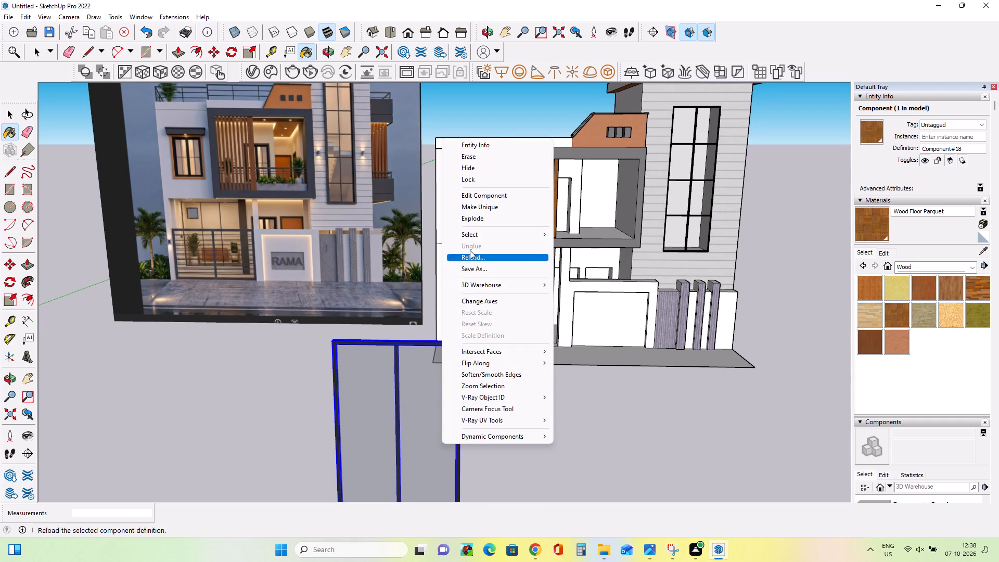
{"action": "left_click", "coordinate": [475, 221]}
{"action": "left_click", "coordinate": [457, 417]}
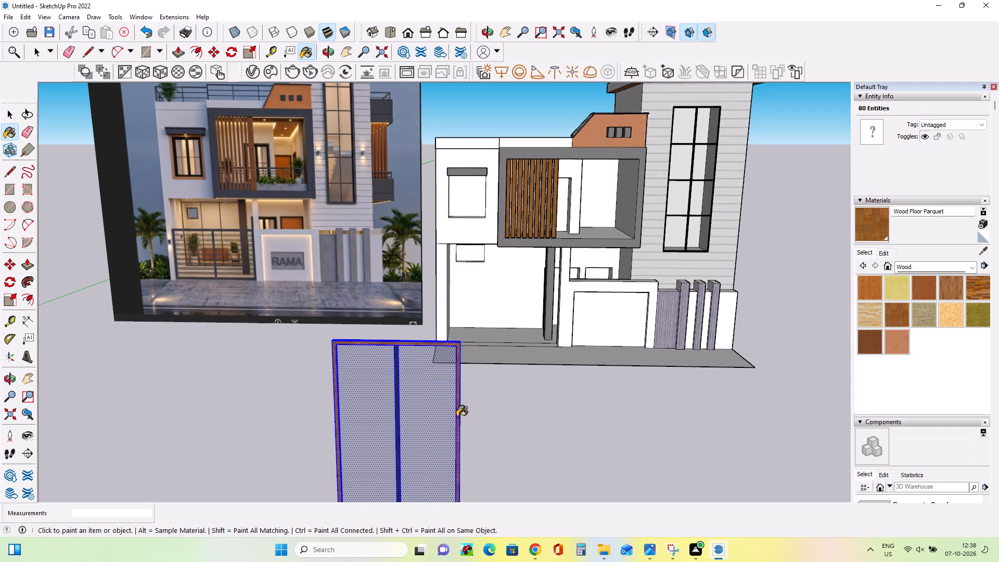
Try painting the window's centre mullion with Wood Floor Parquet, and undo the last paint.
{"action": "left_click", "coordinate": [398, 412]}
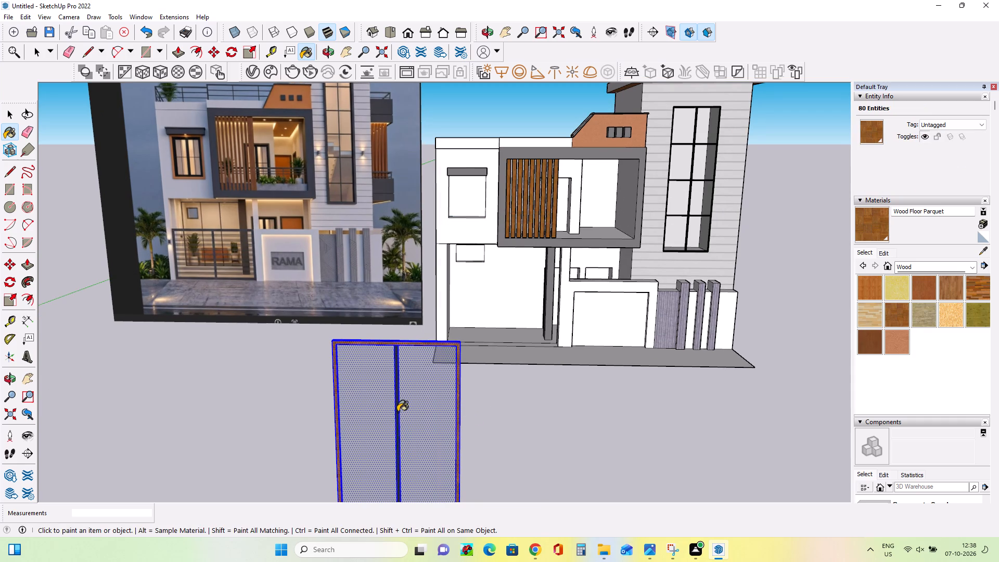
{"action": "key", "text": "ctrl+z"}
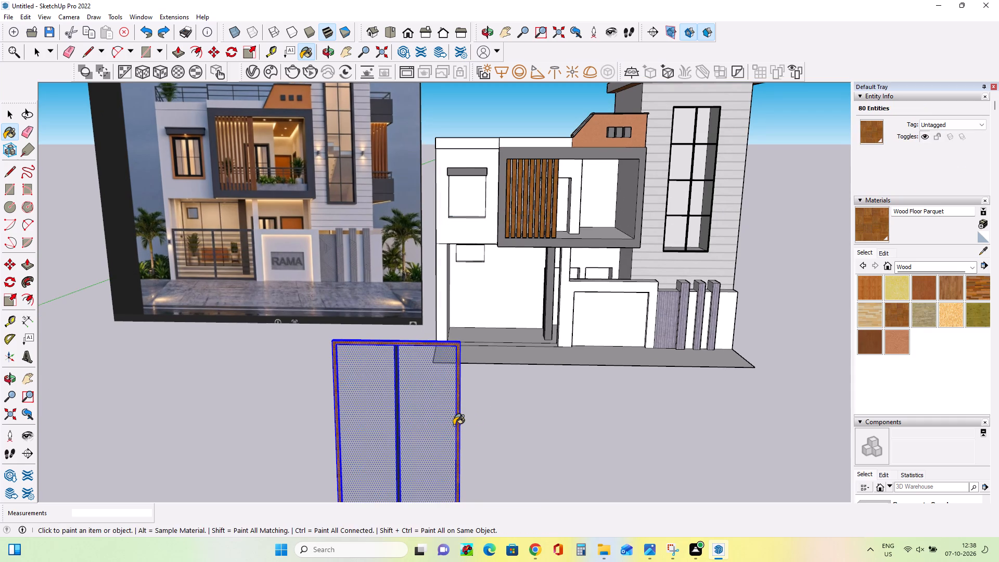
Examine the front of the imported window to check how its centre mullion is separated from the glass.
{"action": "left_click", "coordinate": [16, 112]}
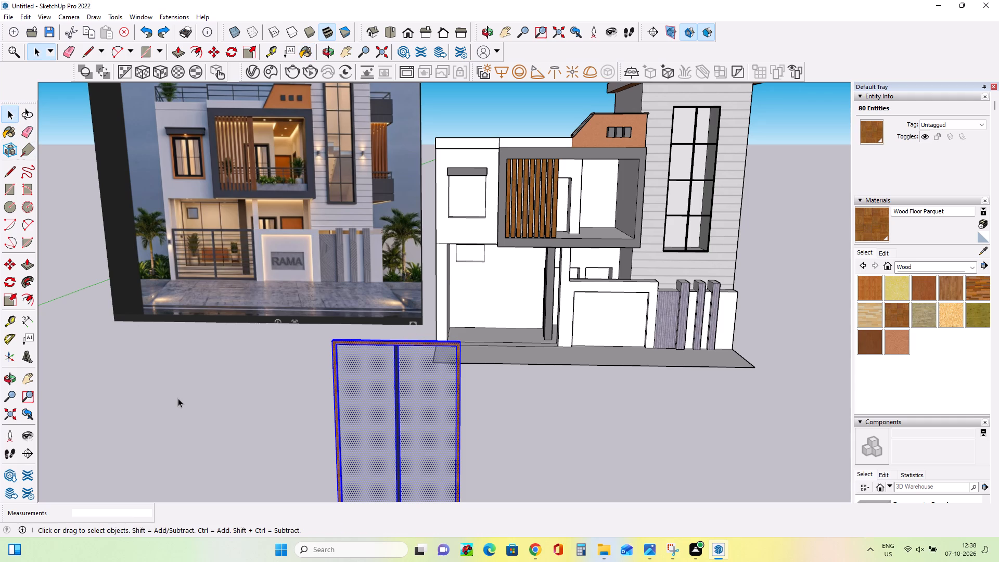
{"action": "left_click", "coordinate": [178, 398]}
{"action": "left_click", "coordinate": [399, 420]}
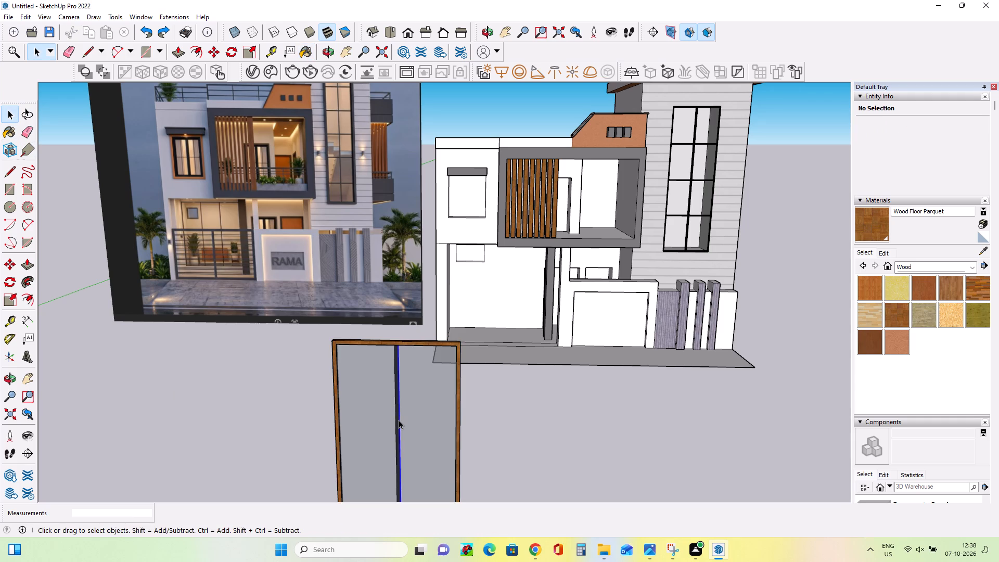
{"action": "left_click", "coordinate": [396, 418]}
{"action": "scroll", "coordinate": [398, 420], "scroll_direction": "up", "scroll_amount": 2}
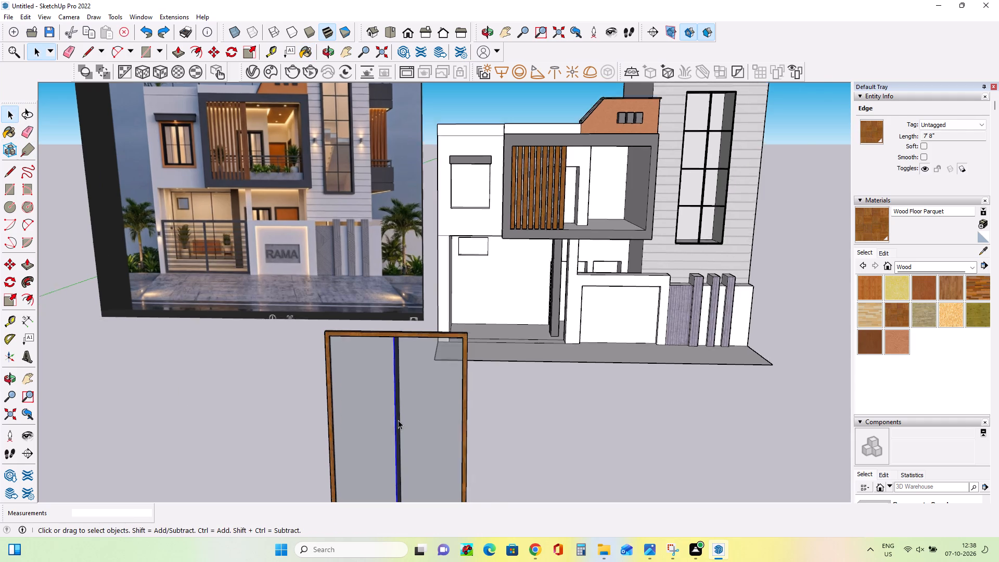
{"action": "scroll", "coordinate": [398, 420], "scroll_direction": "up", "scroll_amount": 3}
{"action": "scroll", "coordinate": [399, 420], "scroll_direction": "down", "scroll_amount": 1}
{"action": "scroll", "coordinate": [399, 420], "scroll_direction": "up", "scroll_amount": 6}
{"action": "left_click", "coordinate": [398, 417]}
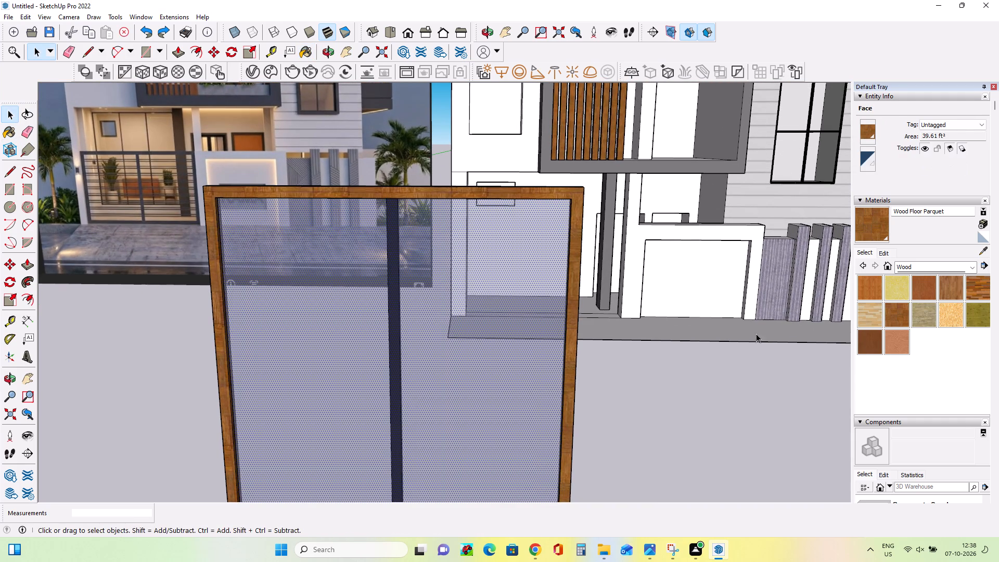
{"action": "left_click", "coordinate": [397, 364]}
Paint the rear face of the window's frame and centre mullion with Wood Floor Parquet.
{"action": "middle_click_drag", "start_coordinate": [767, 410], "coordinate": [509, 425]}
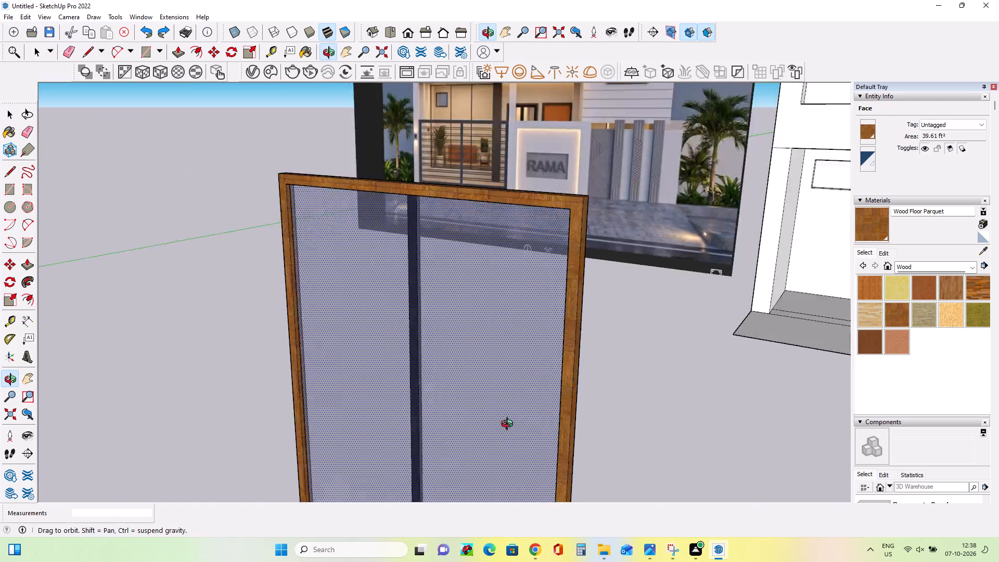
{"action": "middle_click_drag", "start_coordinate": [509, 425], "coordinate": [188, 425]}
{"action": "left_click", "coordinate": [491, 381]}
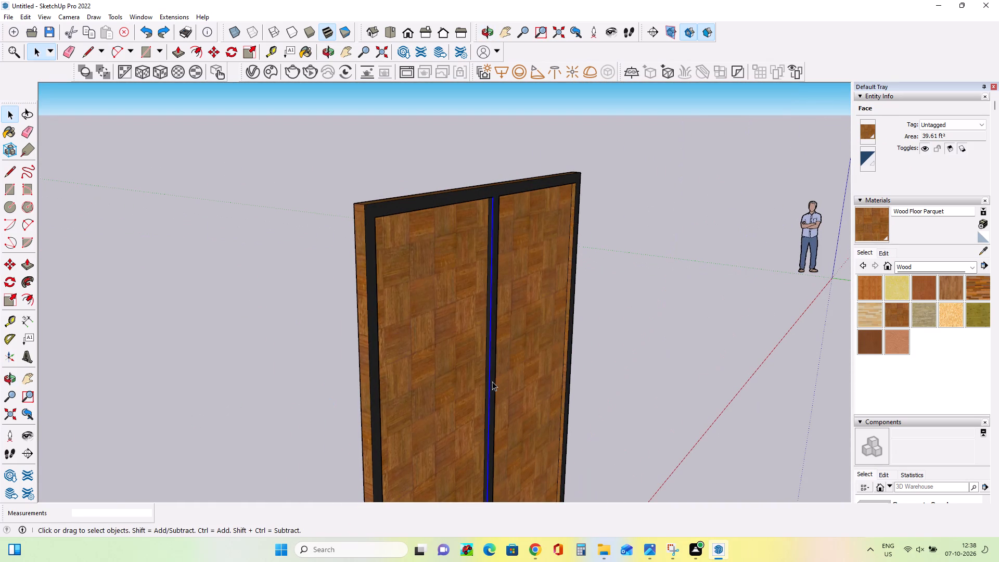
{"action": "left_click", "coordinate": [494, 380]}
{"action": "left_click", "coordinate": [181, 285]}
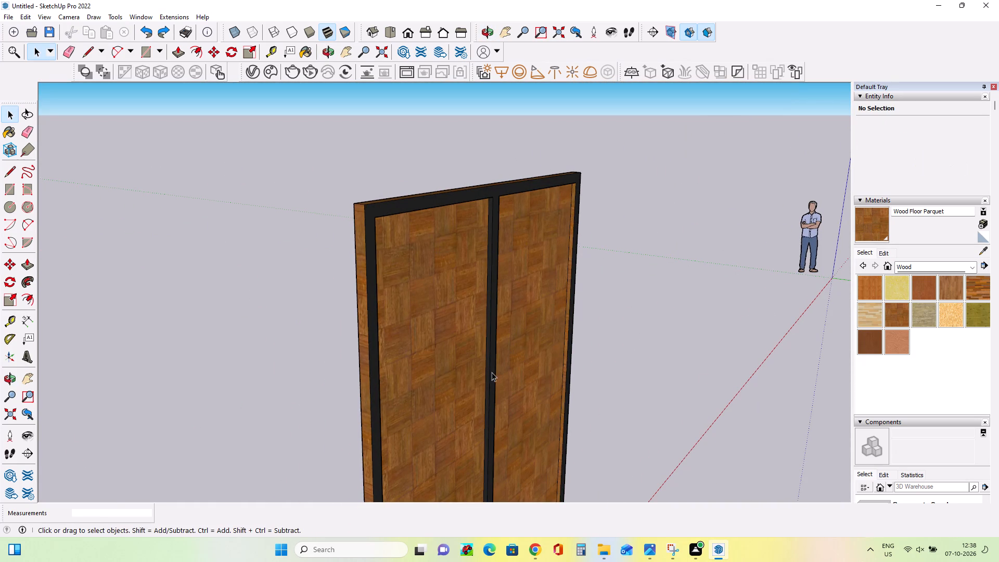
{"action": "left_click", "coordinate": [494, 372]}
{"action": "scroll", "coordinate": [495, 375], "scroll_direction": "up", "scroll_amount": 6}
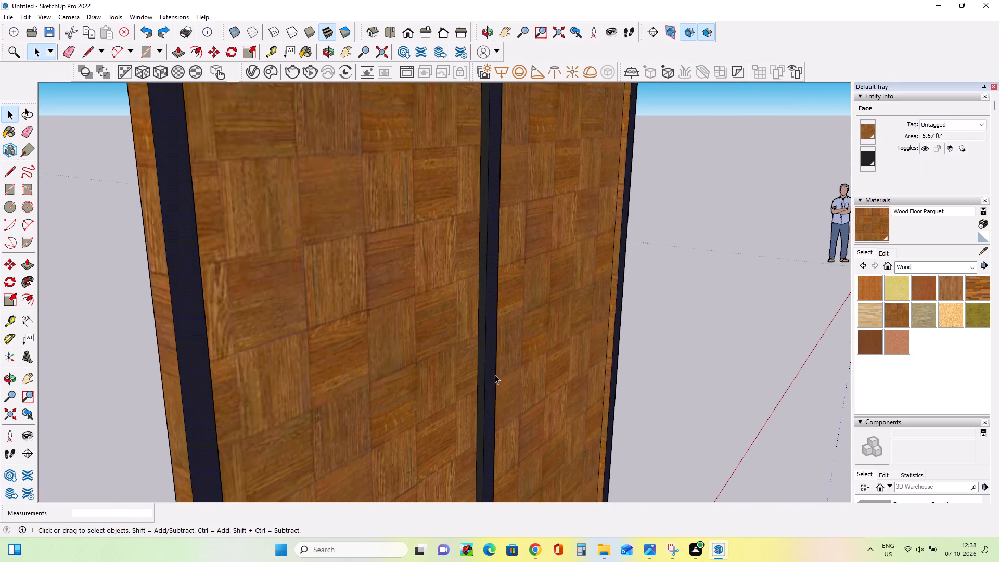
{"action": "scroll", "coordinate": [495, 375], "scroll_direction": "up", "scroll_amount": 1}
{"action": "left_click", "coordinate": [891, 305]}
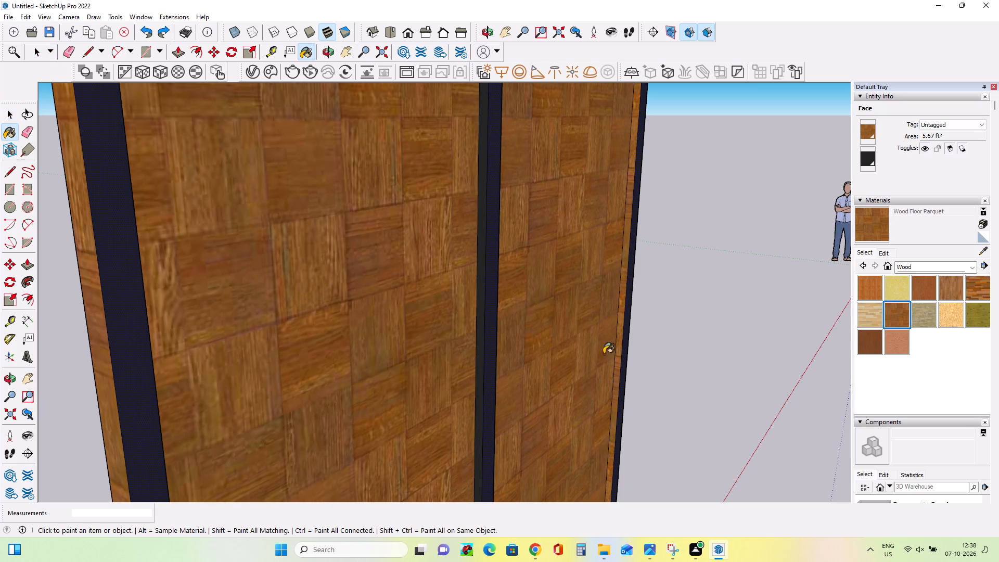
{"action": "left_click", "coordinate": [491, 374]}
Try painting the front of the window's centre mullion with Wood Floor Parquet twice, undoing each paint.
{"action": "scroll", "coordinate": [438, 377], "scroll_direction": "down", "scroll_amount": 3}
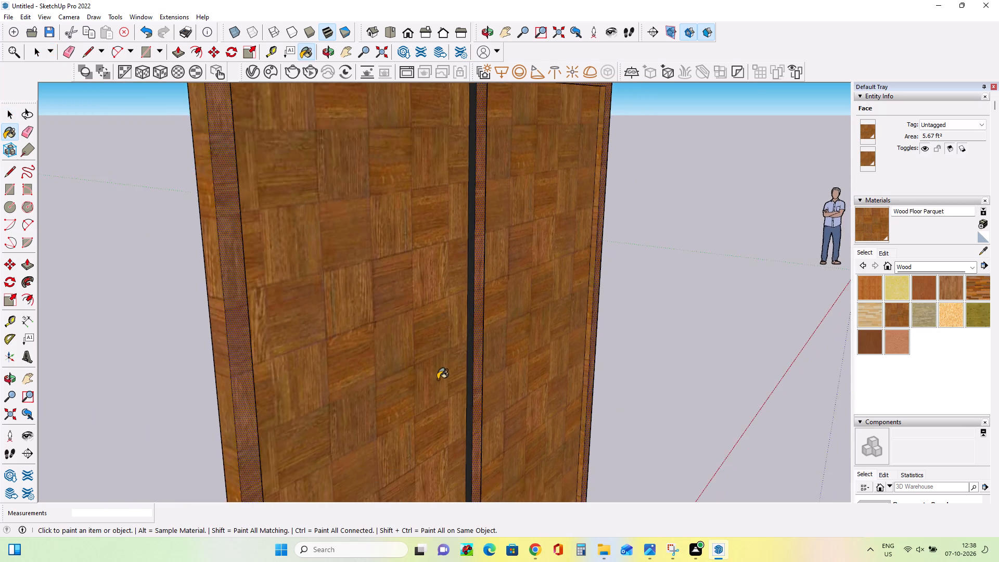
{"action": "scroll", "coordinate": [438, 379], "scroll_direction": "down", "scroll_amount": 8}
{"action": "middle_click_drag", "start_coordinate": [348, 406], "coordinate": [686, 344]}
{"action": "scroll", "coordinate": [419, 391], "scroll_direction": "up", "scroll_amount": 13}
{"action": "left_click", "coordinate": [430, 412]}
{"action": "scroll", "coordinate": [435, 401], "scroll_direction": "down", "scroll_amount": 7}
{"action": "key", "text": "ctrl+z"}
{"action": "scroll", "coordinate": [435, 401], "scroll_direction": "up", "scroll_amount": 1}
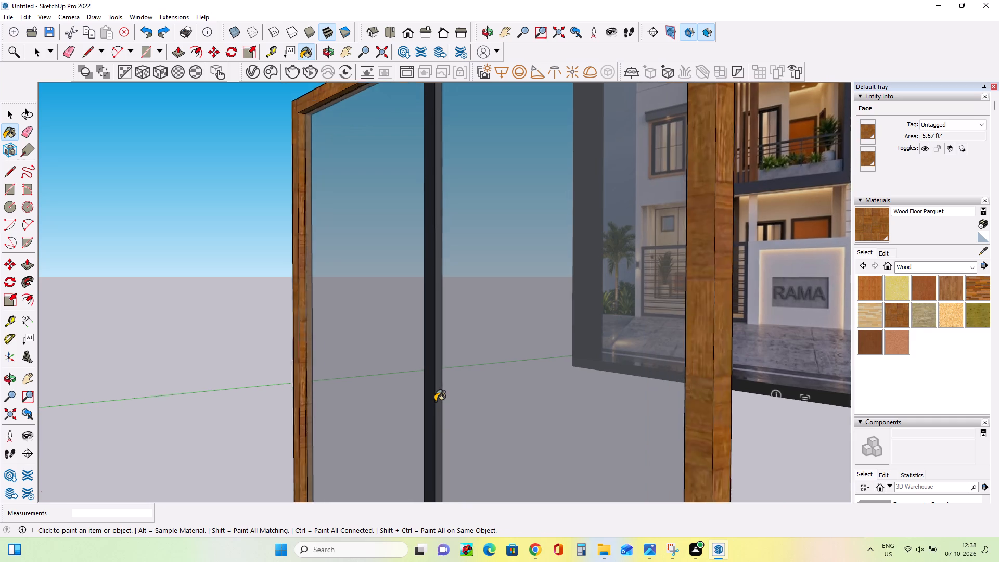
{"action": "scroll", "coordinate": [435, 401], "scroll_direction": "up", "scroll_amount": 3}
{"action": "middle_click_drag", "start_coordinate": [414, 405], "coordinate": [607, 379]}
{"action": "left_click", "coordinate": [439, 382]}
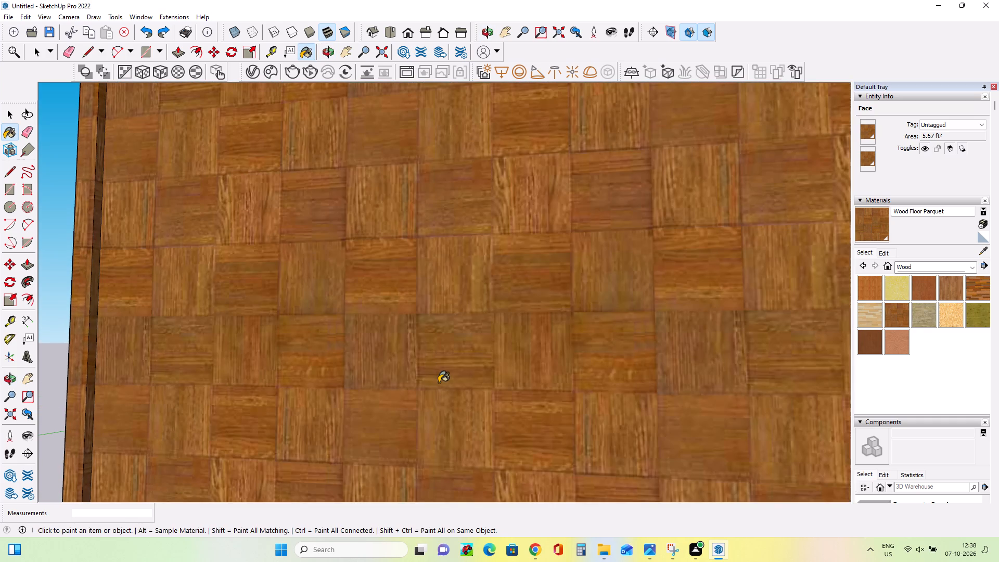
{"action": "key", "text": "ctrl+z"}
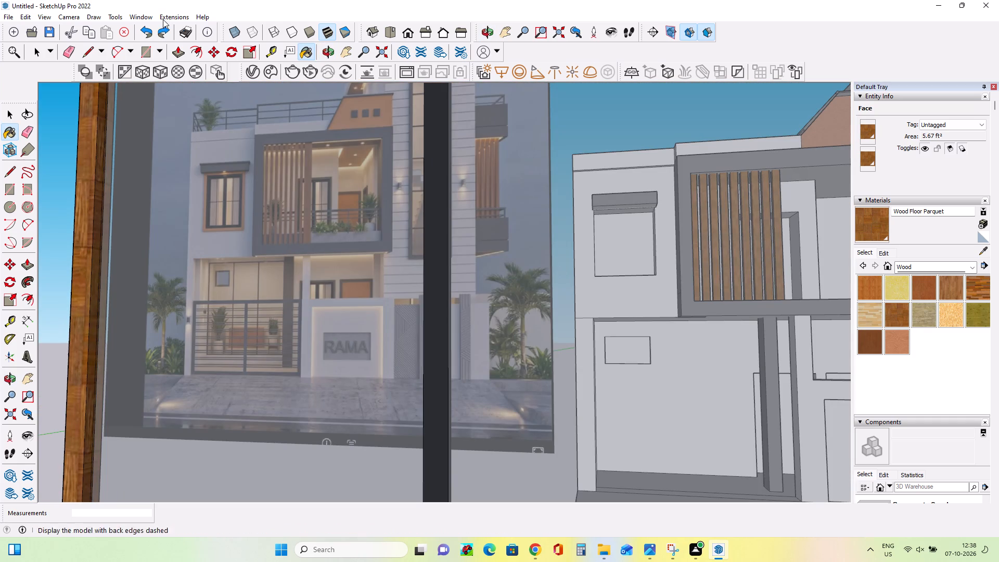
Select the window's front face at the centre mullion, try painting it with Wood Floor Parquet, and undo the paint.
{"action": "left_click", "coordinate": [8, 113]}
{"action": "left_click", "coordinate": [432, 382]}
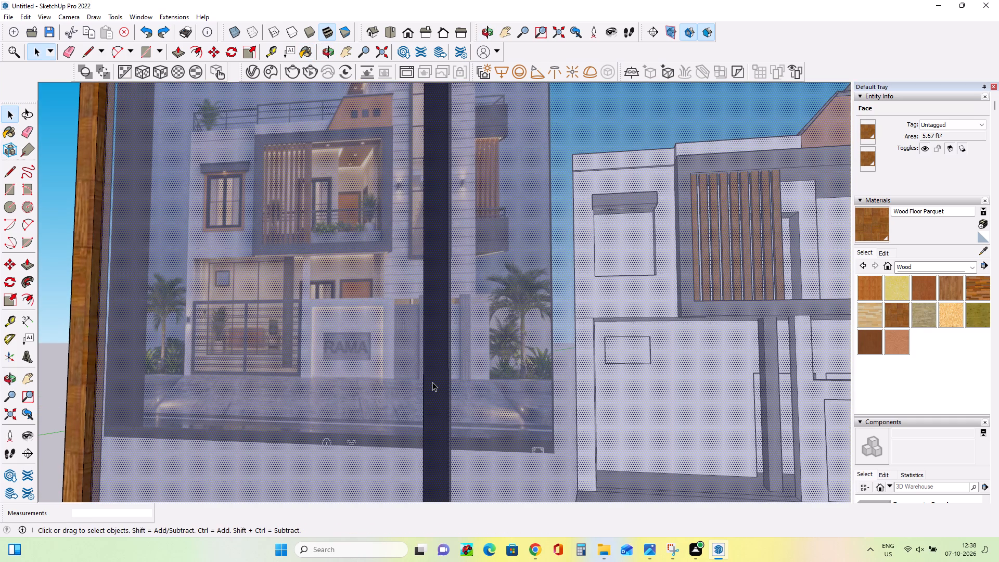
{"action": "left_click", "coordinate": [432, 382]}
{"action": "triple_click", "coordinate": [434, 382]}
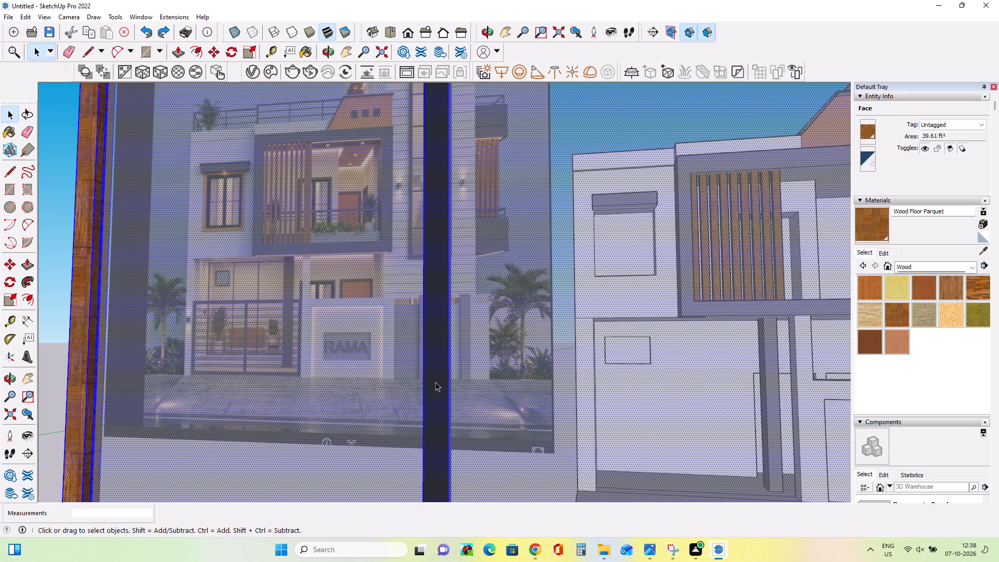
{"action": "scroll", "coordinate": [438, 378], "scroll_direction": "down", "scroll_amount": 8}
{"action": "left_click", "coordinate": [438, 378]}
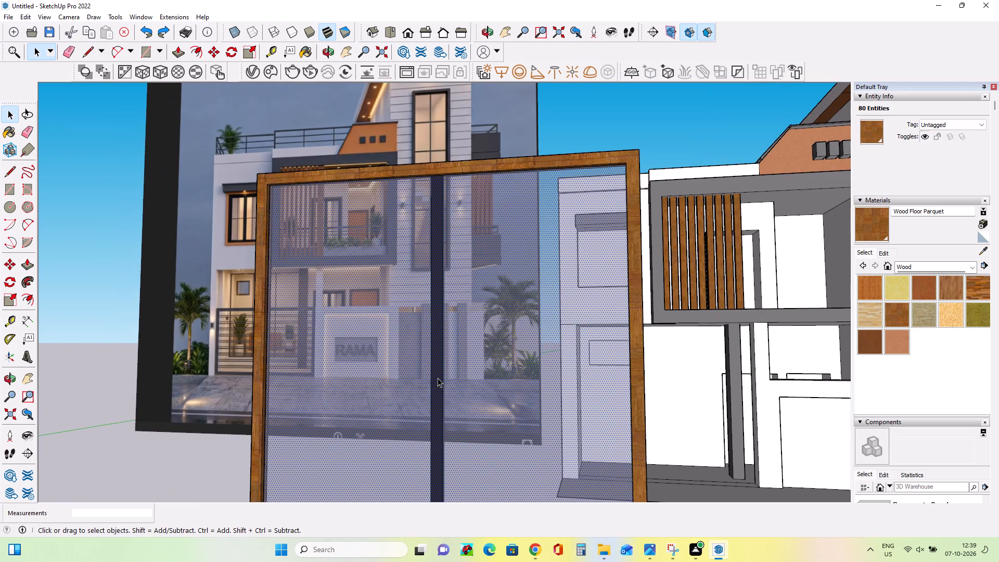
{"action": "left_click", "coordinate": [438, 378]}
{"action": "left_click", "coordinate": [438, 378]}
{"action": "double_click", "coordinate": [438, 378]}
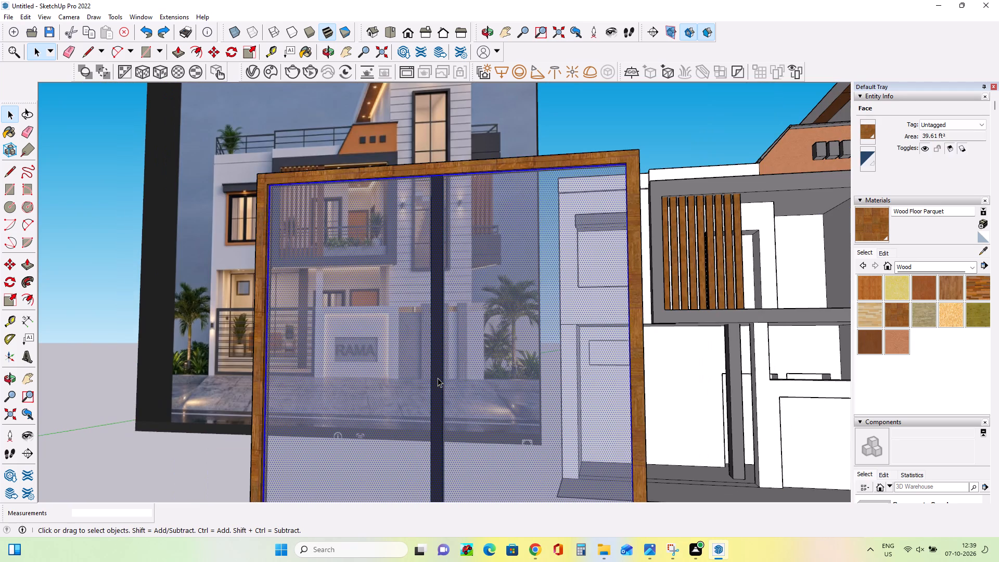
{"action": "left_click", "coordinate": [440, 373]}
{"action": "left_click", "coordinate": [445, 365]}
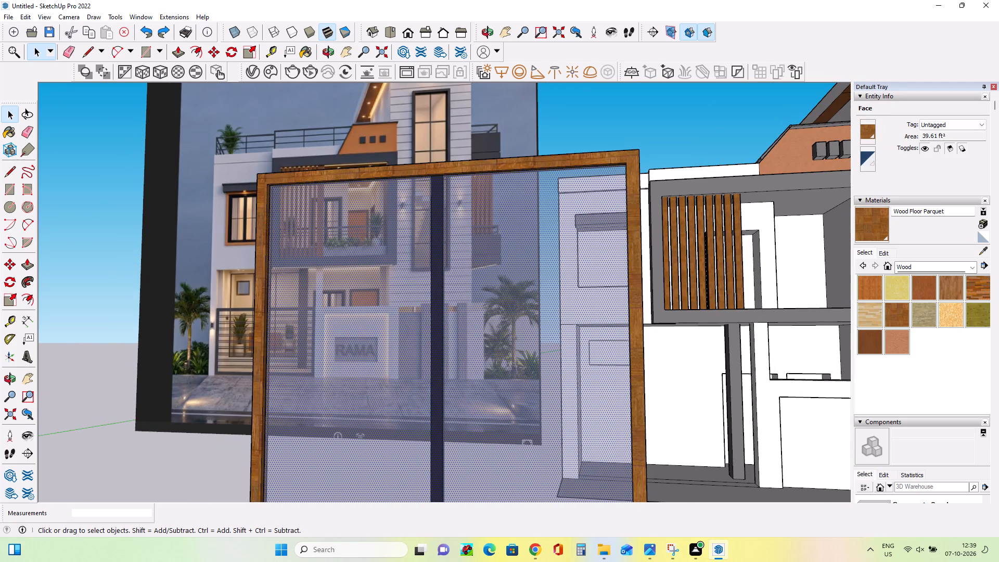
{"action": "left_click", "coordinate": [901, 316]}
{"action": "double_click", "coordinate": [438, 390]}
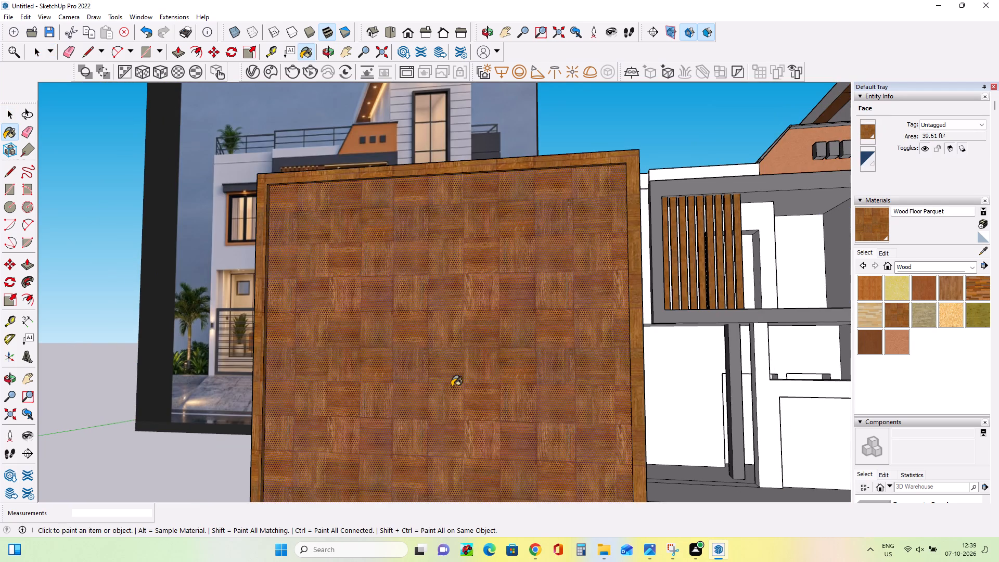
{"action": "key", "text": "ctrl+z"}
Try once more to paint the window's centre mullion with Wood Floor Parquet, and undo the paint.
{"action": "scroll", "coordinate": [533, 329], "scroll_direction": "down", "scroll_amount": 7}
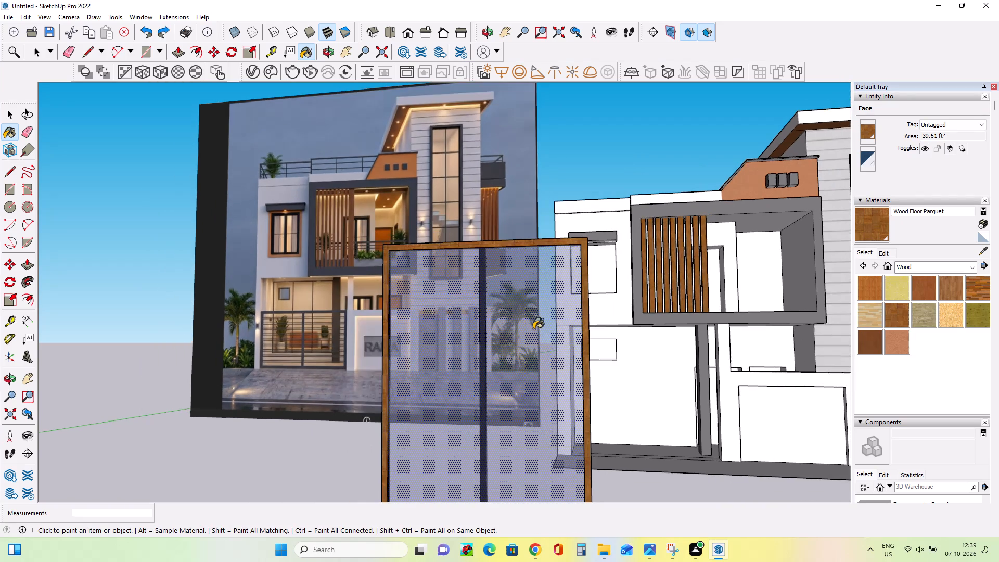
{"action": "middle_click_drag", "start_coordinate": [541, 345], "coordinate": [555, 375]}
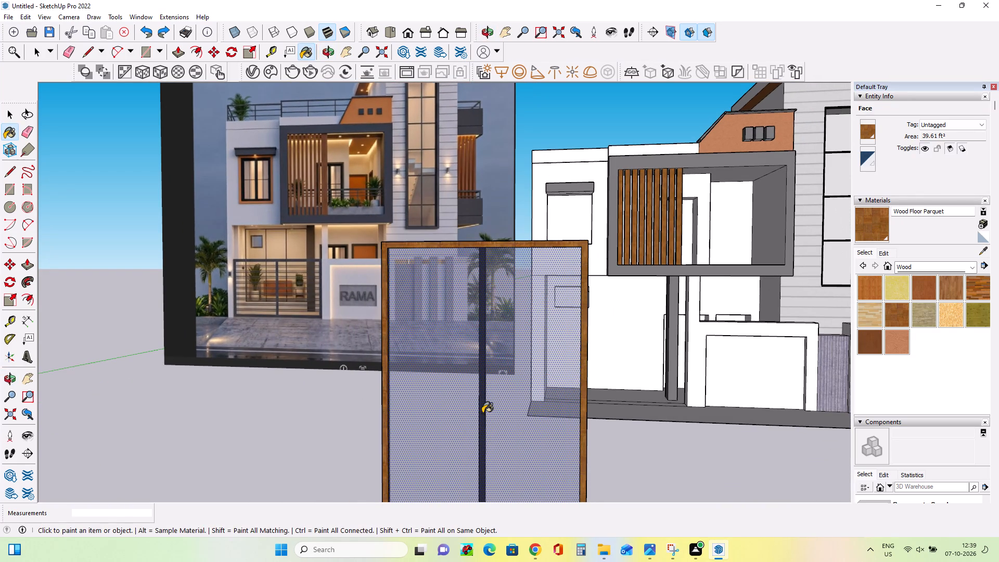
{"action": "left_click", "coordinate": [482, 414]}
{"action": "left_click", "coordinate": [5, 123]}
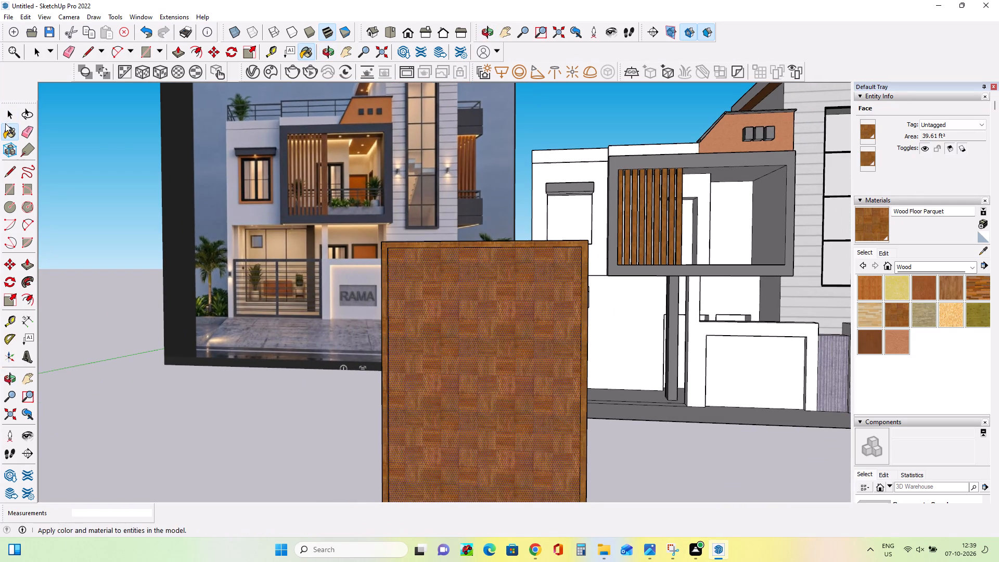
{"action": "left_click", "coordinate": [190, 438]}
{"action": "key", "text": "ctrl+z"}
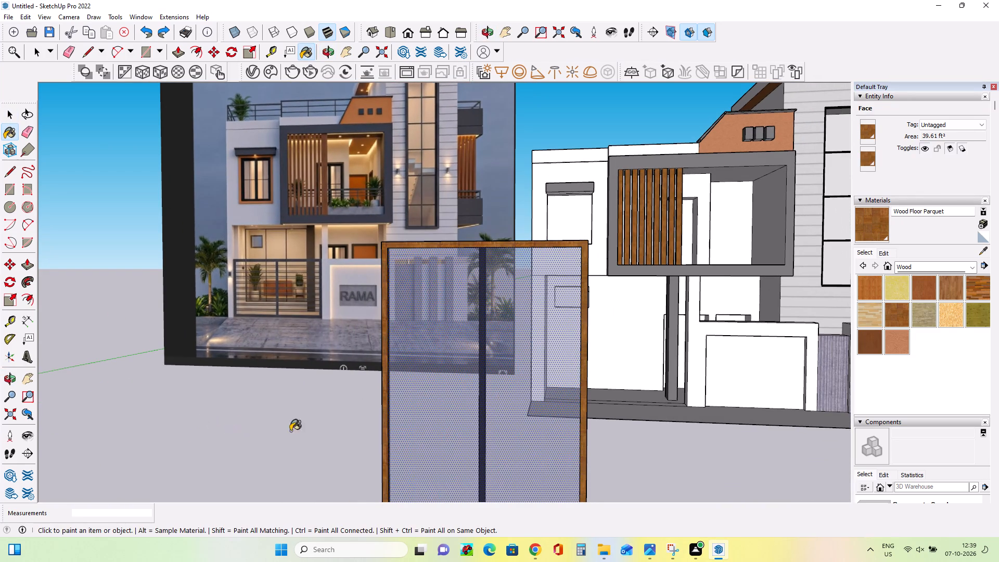
Compare the imported window and house model with the window details in the reference photo.
{"action": "scroll", "coordinate": [488, 404], "scroll_direction": "down", "scroll_amount": 1}
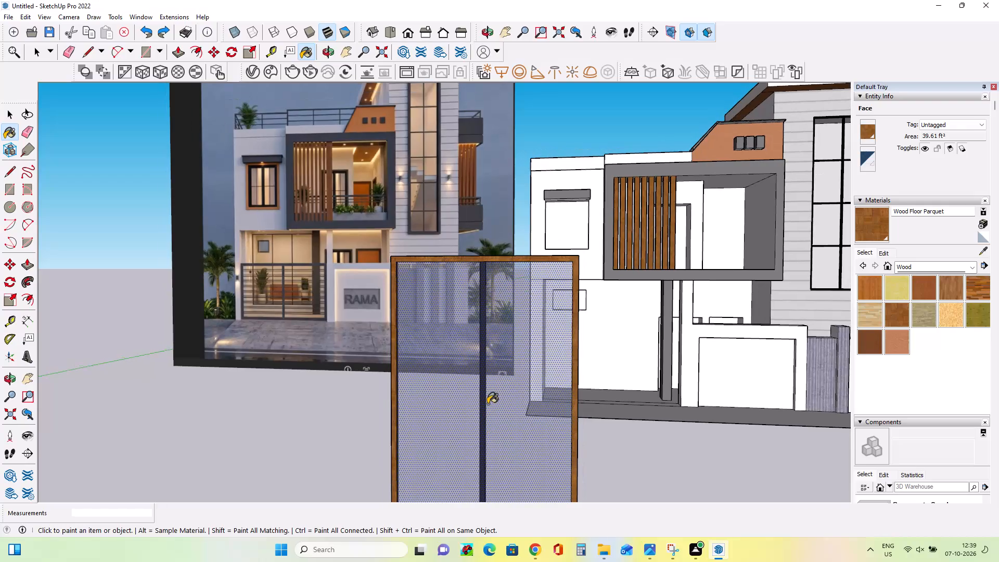
{"action": "scroll", "coordinate": [511, 431], "scroll_direction": "down", "scroll_amount": 2}
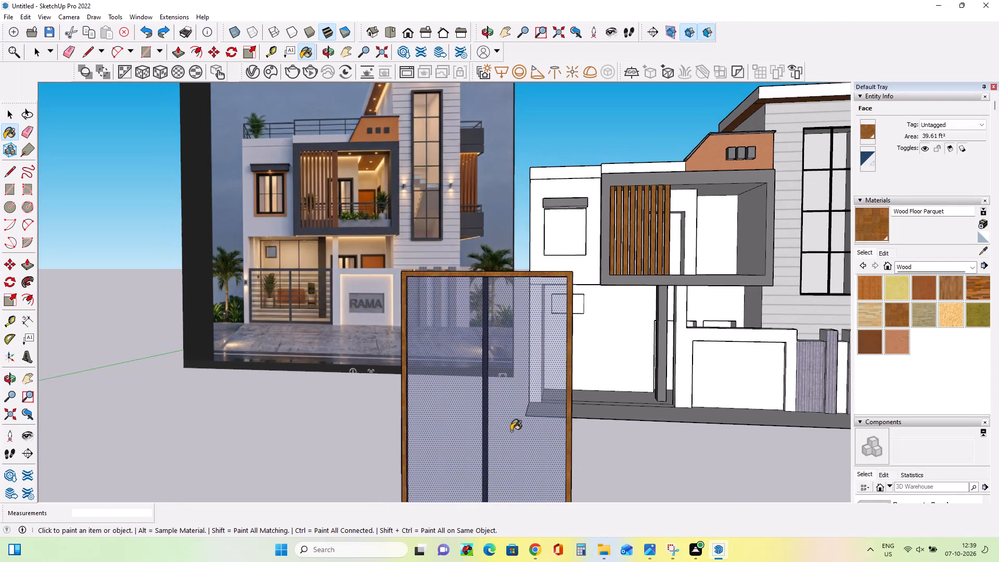
{"action": "scroll", "coordinate": [511, 431], "scroll_direction": "down", "scroll_amount": 6}
{"action": "middle_click_drag", "start_coordinate": [482, 475], "coordinate": [539, 469]}
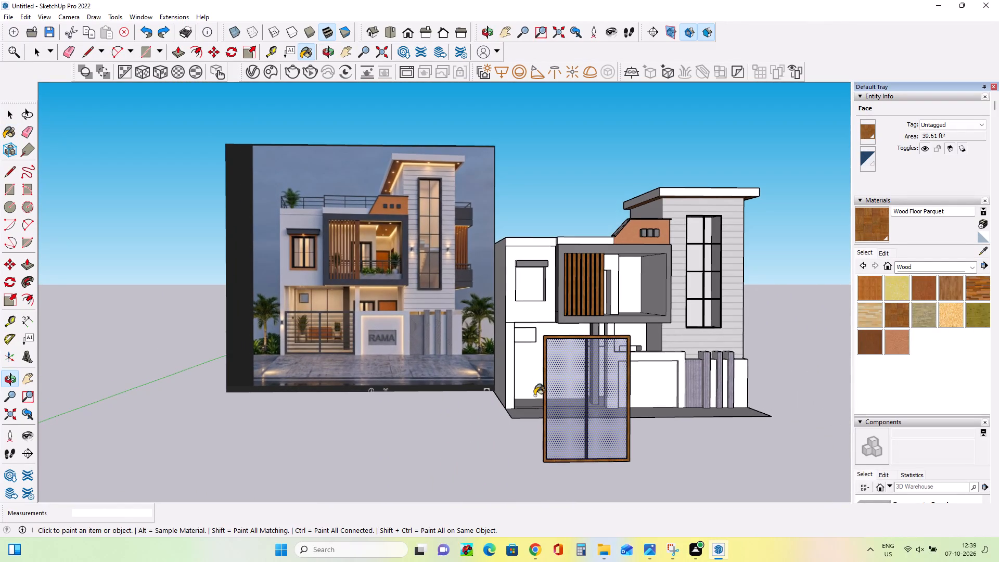
{"action": "scroll", "coordinate": [394, 334], "scroll_direction": "up", "scroll_amount": 3}
{"action": "scroll", "coordinate": [347, 329], "scroll_direction": "down", "scroll_amount": 5}
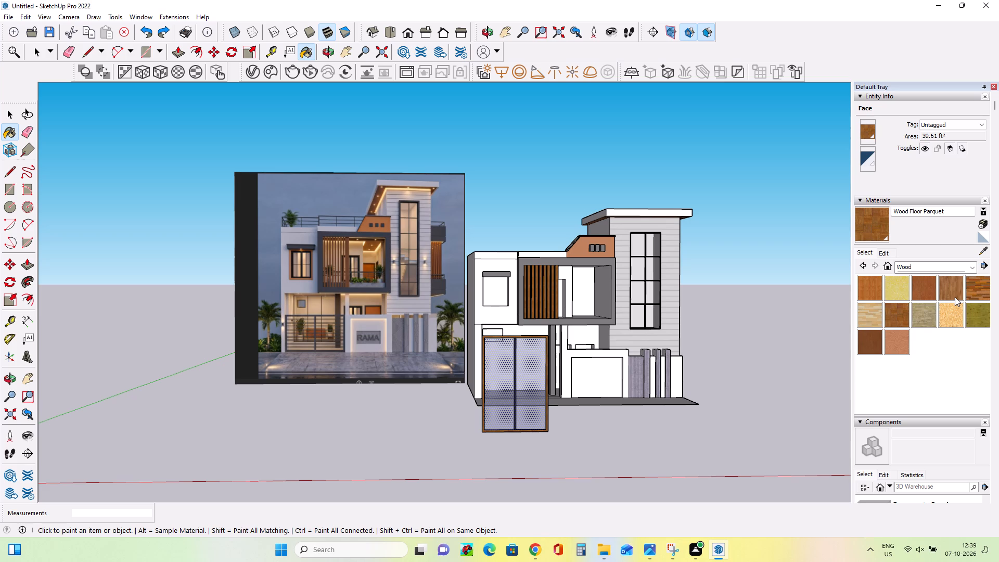
{"action": "scroll", "coordinate": [614, 431], "scroll_direction": "down", "scroll_amount": 3}
{"action": "scroll", "coordinate": [446, 447], "scroll_direction": "up", "scroll_amount": 2}
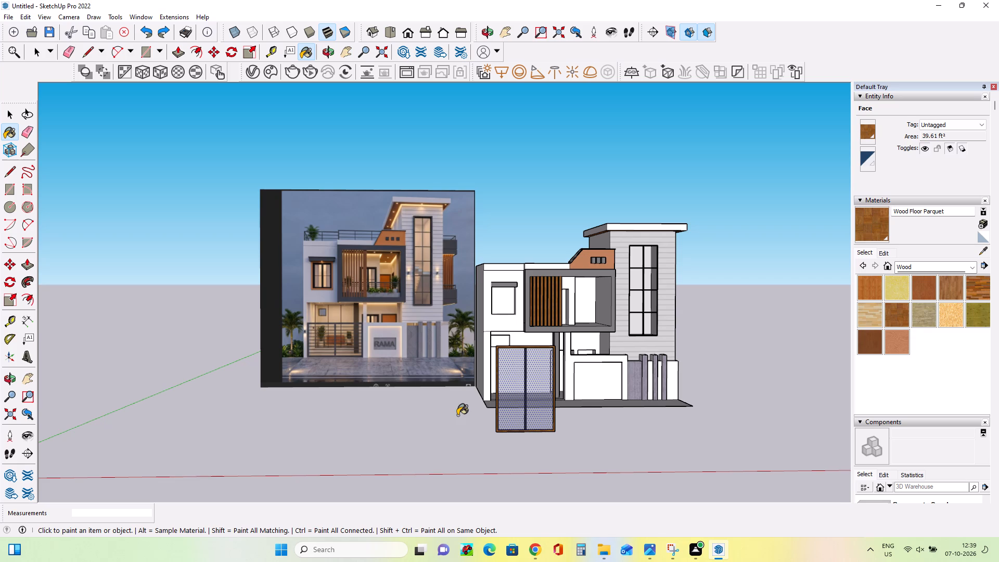
{"action": "scroll", "coordinate": [518, 395], "scroll_direction": "up", "scroll_amount": 5}
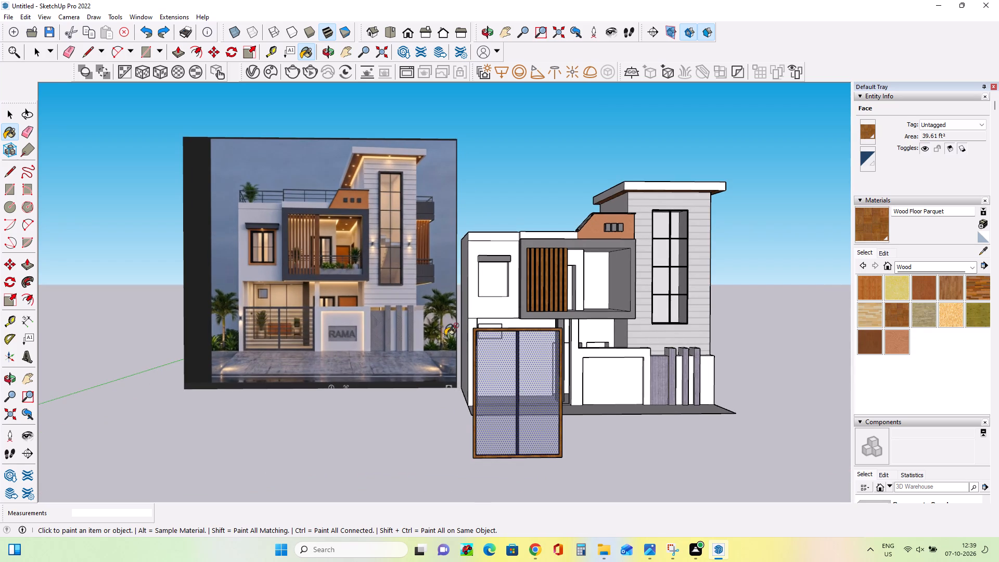
{"action": "scroll", "coordinate": [293, 266], "scroll_direction": "up", "scroll_amount": 13}
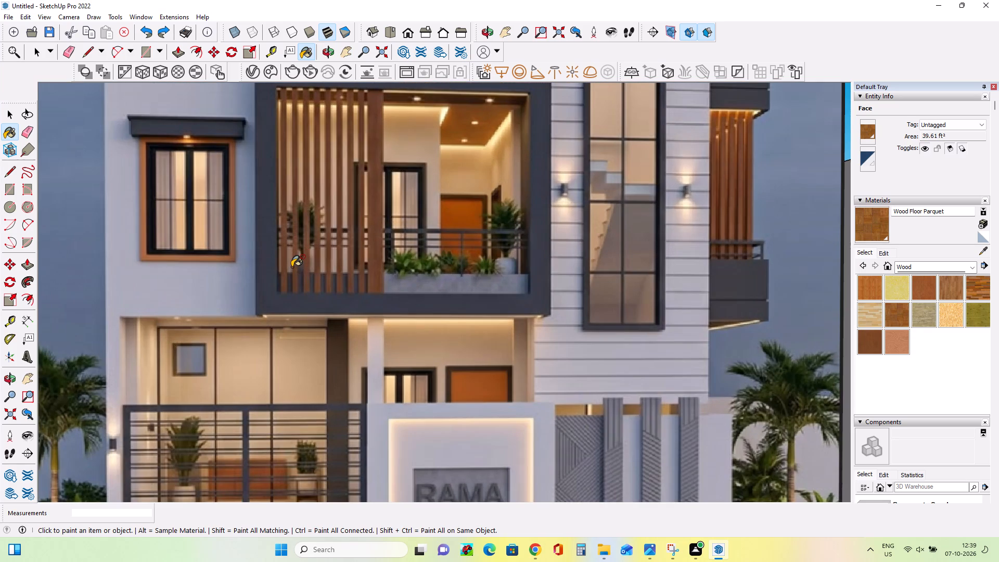
{"action": "scroll", "coordinate": [293, 266], "scroll_direction": "down", "scroll_amount": 14}
{"action": "scroll", "coordinate": [254, 288], "scroll_direction": "up", "scroll_amount": 2}
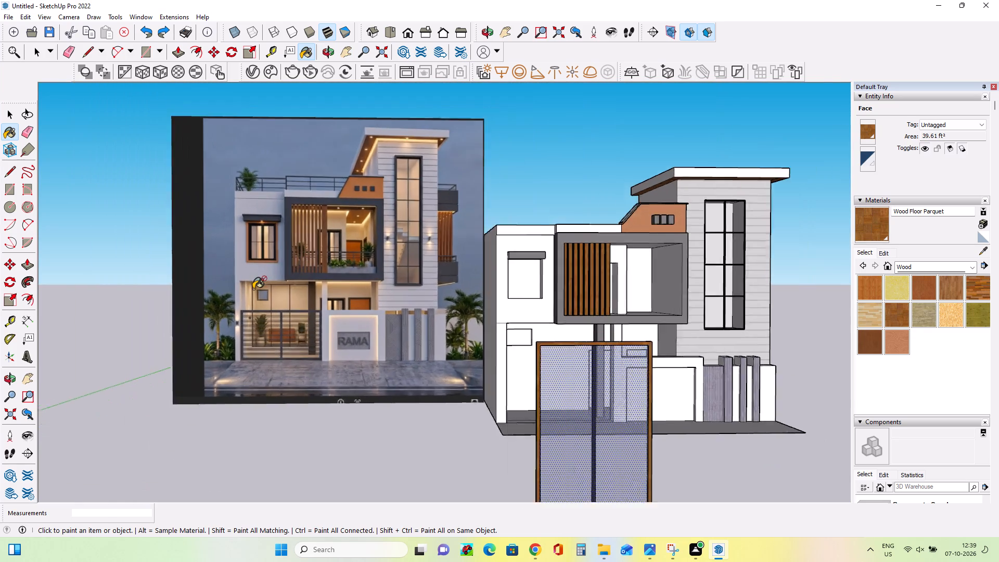
{"action": "scroll", "coordinate": [254, 288], "scroll_direction": "up", "scroll_amount": 7}
{"action": "scroll", "coordinate": [254, 288], "scroll_direction": "down", "scroll_amount": 10}
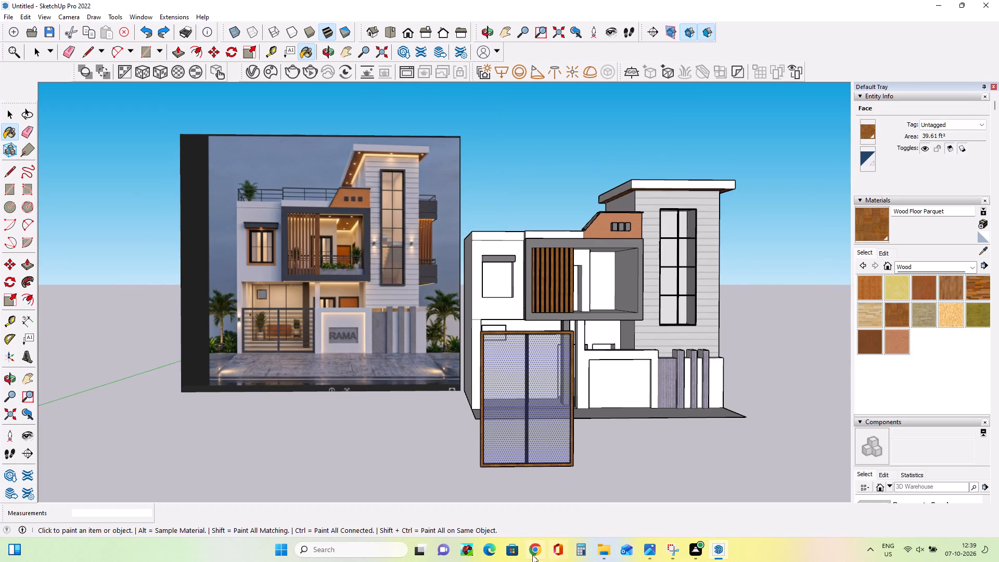
Switch to 3D Warehouse in Chrome and look through the glass window results for a better matching window model.
{"action": "left_click", "coordinate": [532, 555]}
{"action": "scroll", "coordinate": [377, 310], "scroll_direction": "down", "scroll_amount": 3}
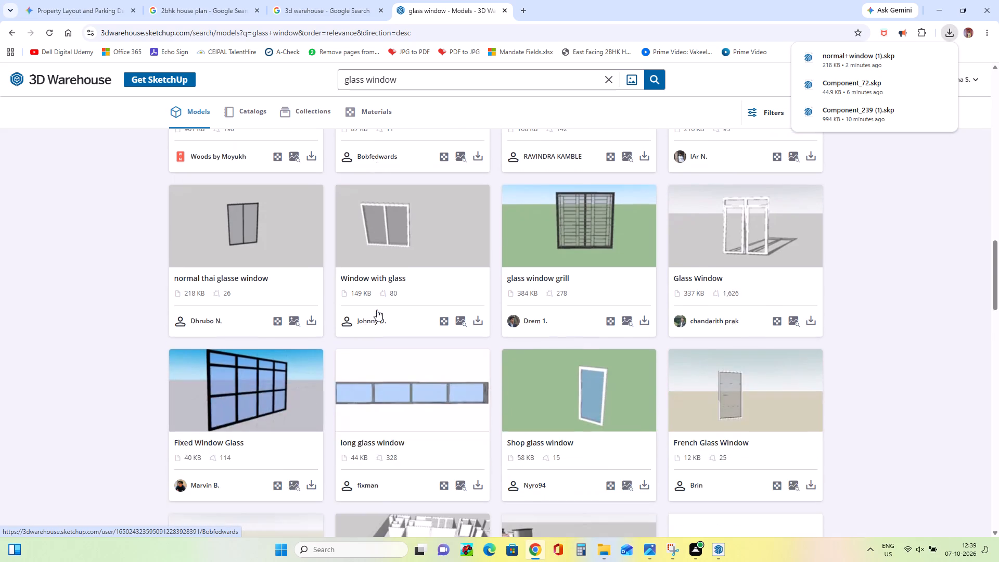
{"action": "scroll", "coordinate": [377, 310], "scroll_direction": "down", "scroll_amount": 18}
{"action": "scroll", "coordinate": [377, 310], "scroll_direction": "down", "scroll_amount": 8}
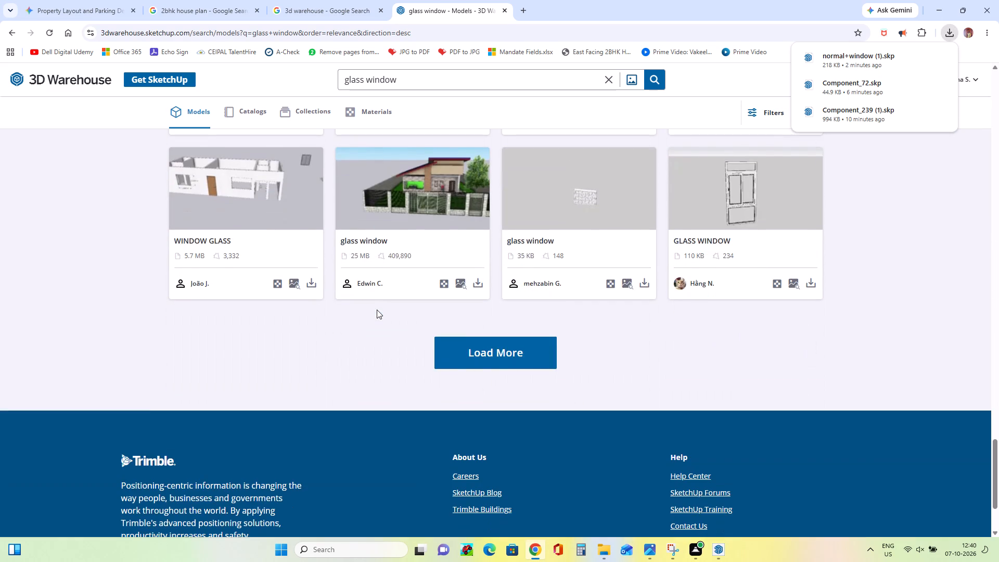
{"action": "scroll", "coordinate": [377, 310], "scroll_direction": "up", "scroll_amount": 19}
{"action": "scroll", "coordinate": [377, 310], "scroll_direction": "up", "scroll_amount": 10}
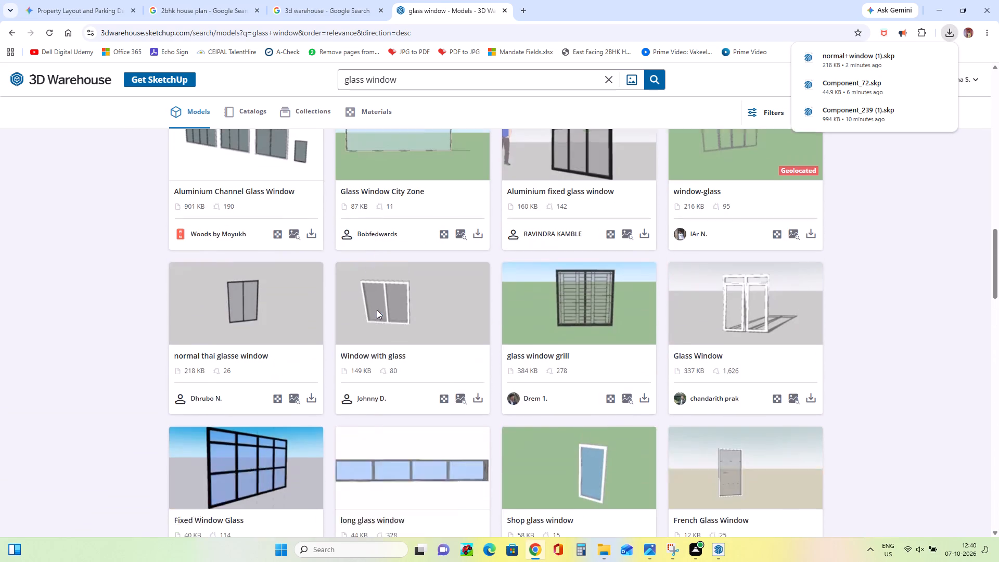
{"action": "scroll", "coordinate": [377, 310], "scroll_direction": "up", "scroll_amount": 10}
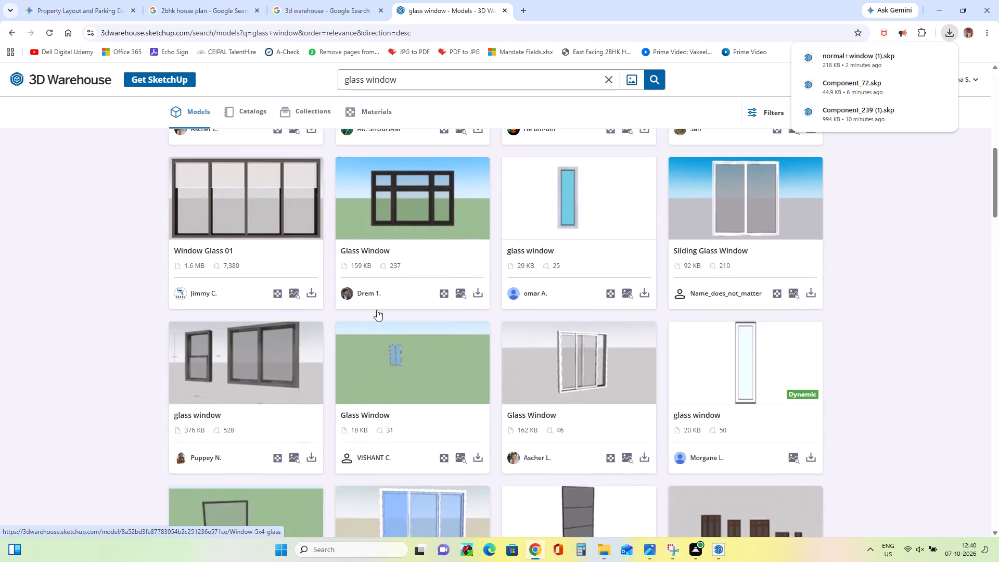
{"action": "scroll", "coordinate": [377, 310], "scroll_direction": "up", "scroll_amount": 10}
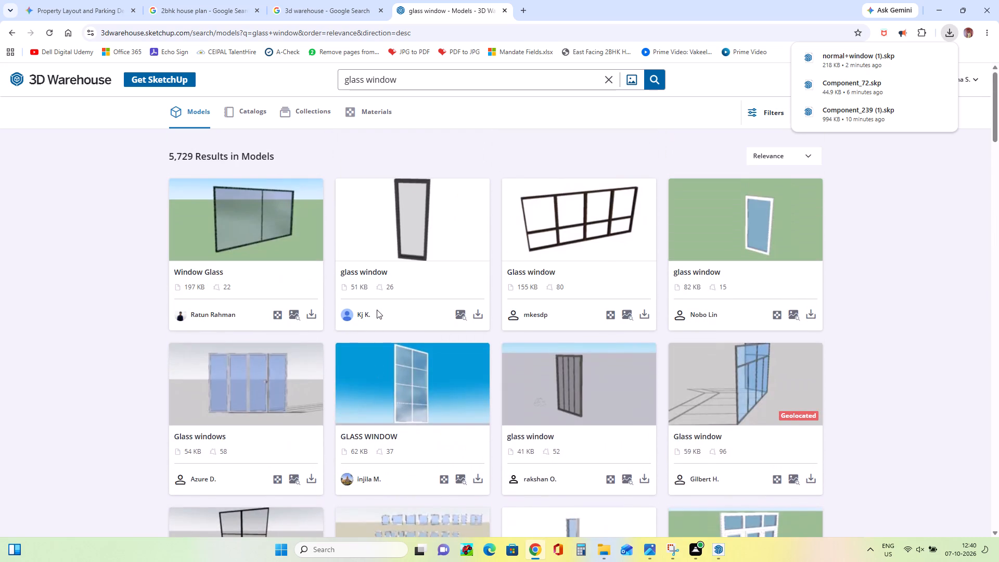
{"action": "scroll", "coordinate": [377, 310], "scroll_direction": "up", "scroll_amount": 3}
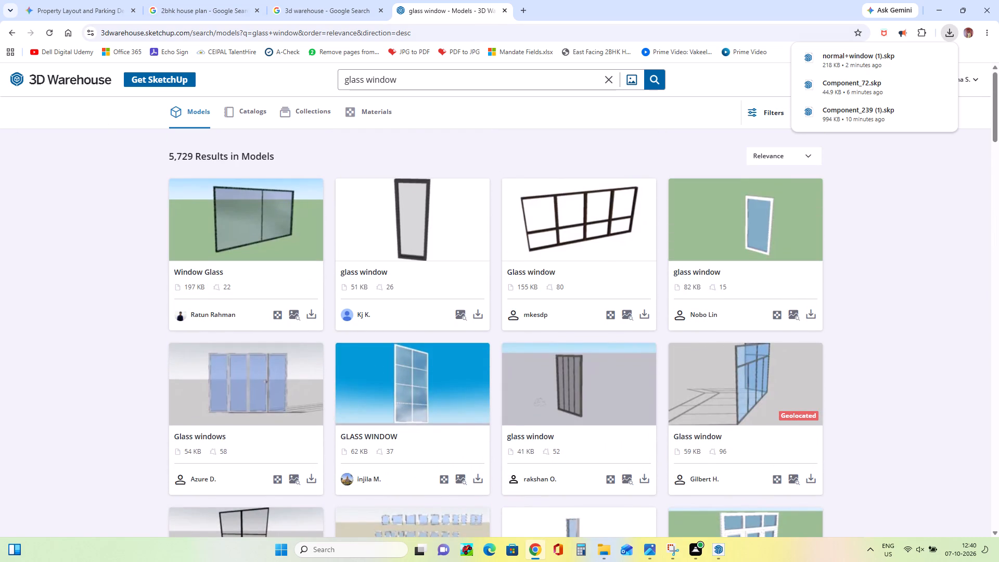
Replace the 3D Warehouse search term with "window" and run the search.
{"action": "left_click", "coordinate": [415, 79]}
{"action": "key", "text": "BackSpace"}
{"action": "key", "text": "BackSpace"}
{"action": "key", "text": "BackSpace"}
{"action": "key", "text": "BackSpace"}
{"action": "key", "text": "BackSpace"}
{"action": "key", "text": "BackSpace"}
{"action": "key", "text": "BackSpace"}
{"action": "key", "text": "BackSpace"}
{"action": "key", "text": "BackSpace"}
{"action": "key", "text": "BackSpace"}
{"action": "key", "text": "BackSpace"}
{"action": "key", "text": "BackSpace"}
{"action": "key", "text": "BackSpace"}
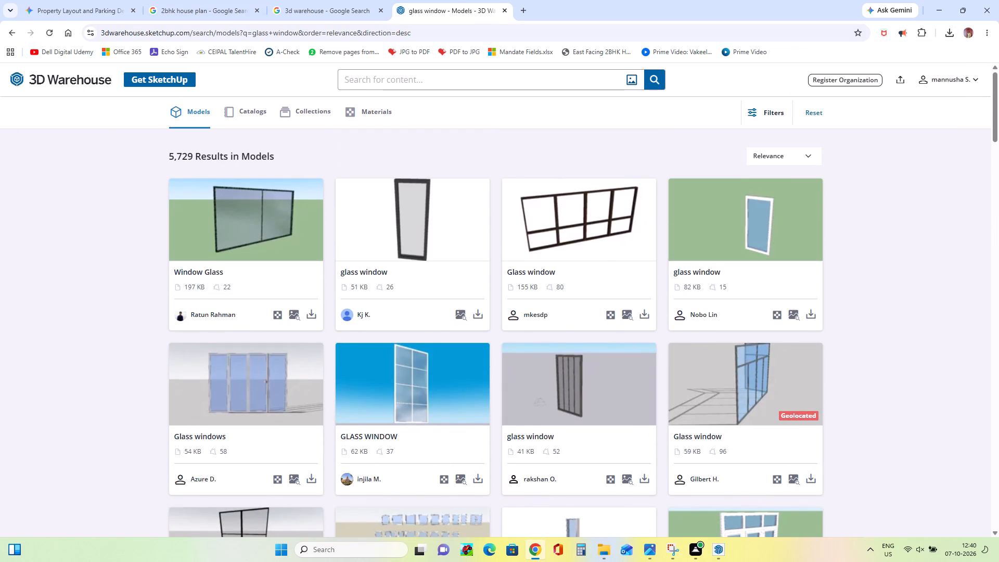
{"action": "key", "text": "w"}
{"action": "type", "text": "indow"}
{"action": "key", "text": "Return"}
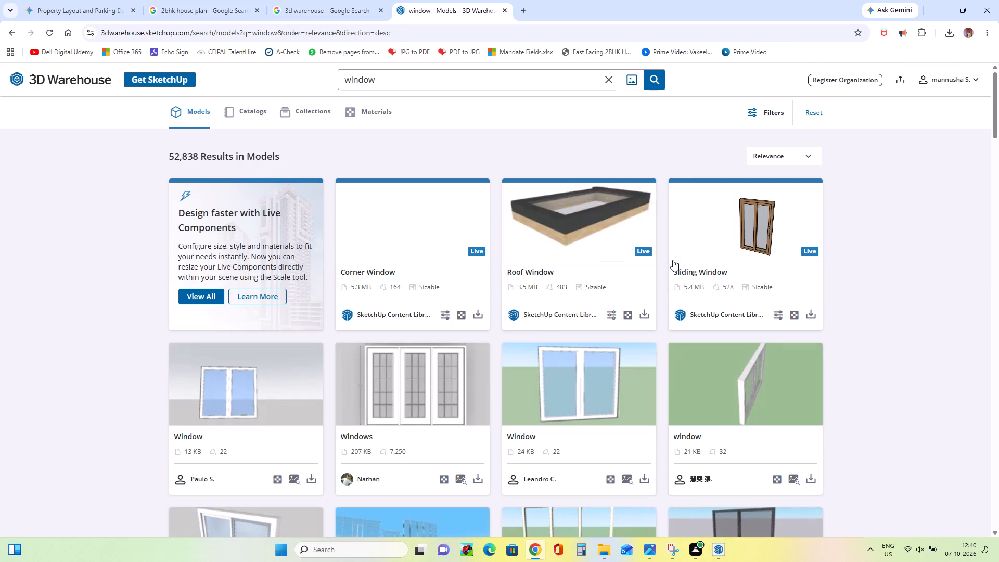
Find the 39 KB brown wood-framed, four-pane glass window among the results and download it as a SketchUp file.
{"action": "scroll", "coordinate": [607, 318], "scroll_direction": "down", "scroll_amount": 6}
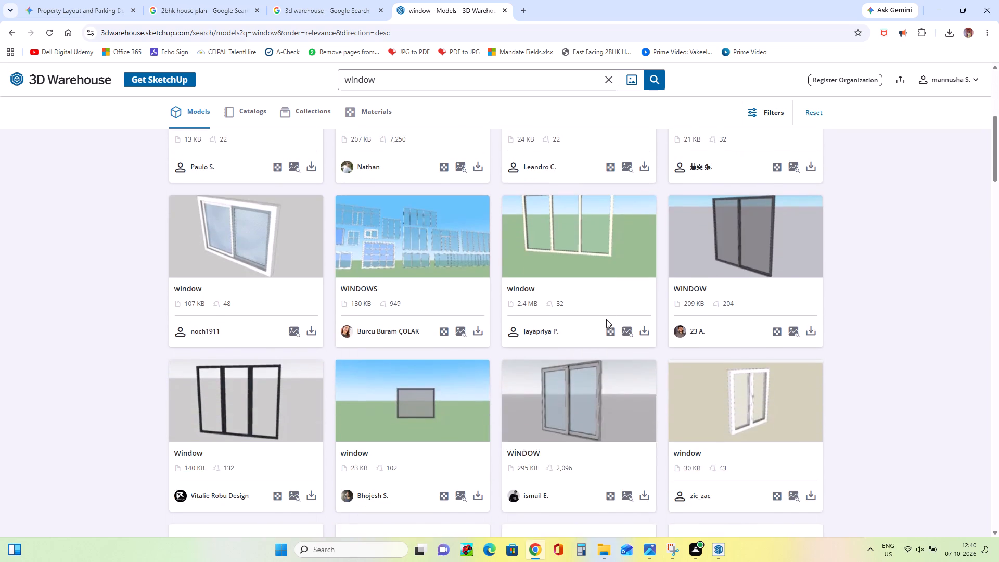
{"action": "scroll", "coordinate": [606, 319], "scroll_direction": "down", "scroll_amount": 7}
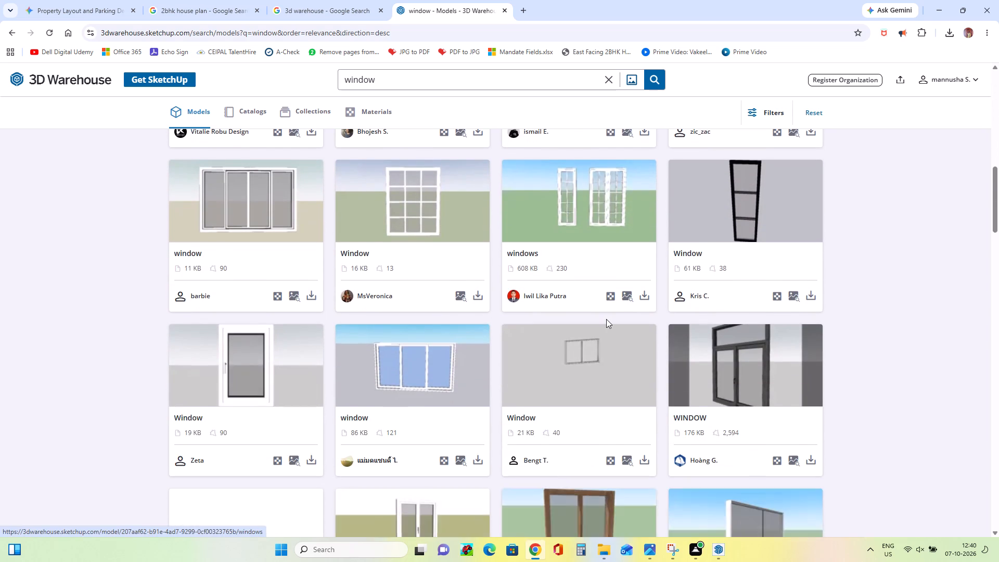
{"action": "scroll", "coordinate": [606, 319], "scroll_direction": "down", "scroll_amount": 4}
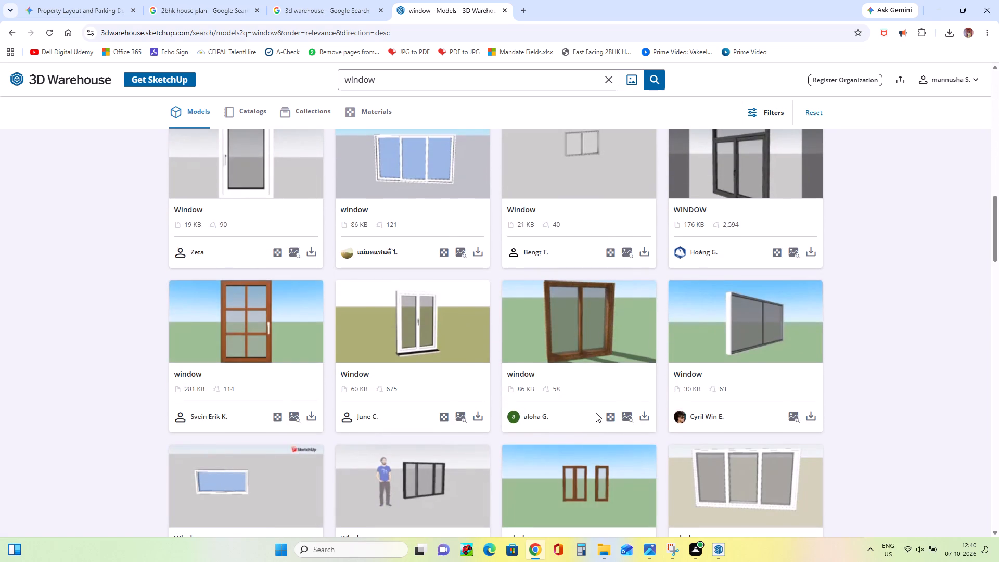
{"action": "scroll", "coordinate": [596, 413], "scroll_direction": "down", "scroll_amount": 3}
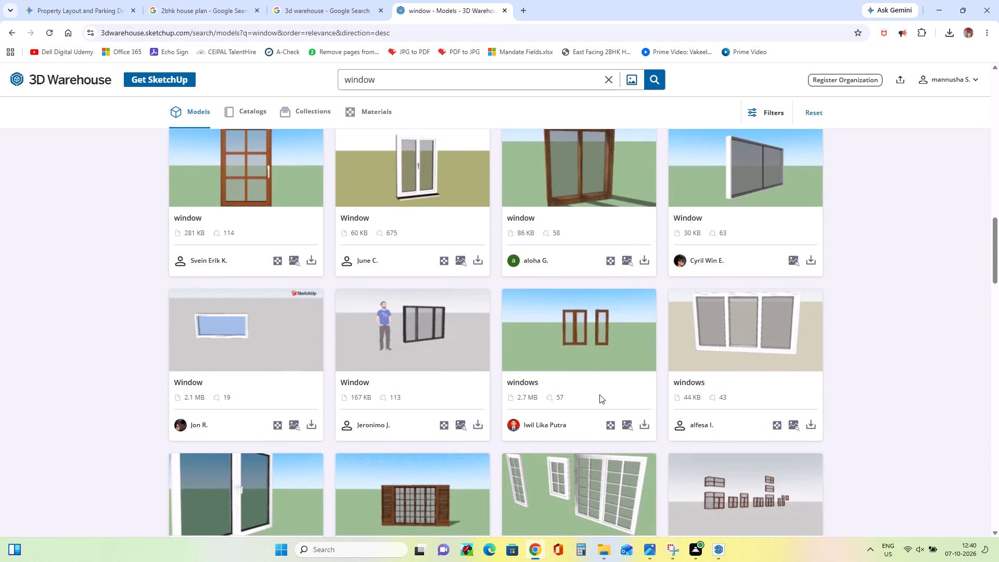
{"action": "scroll", "coordinate": [600, 394], "scroll_direction": "down", "scroll_amount": 7}
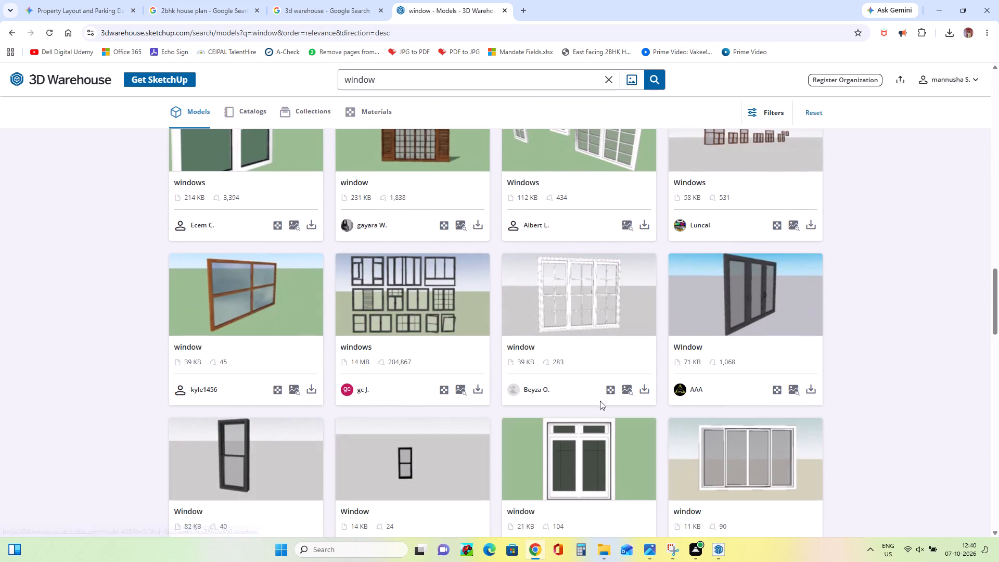
{"action": "left_click", "coordinate": [313, 389]}
{"action": "left_click", "coordinate": [342, 414]}
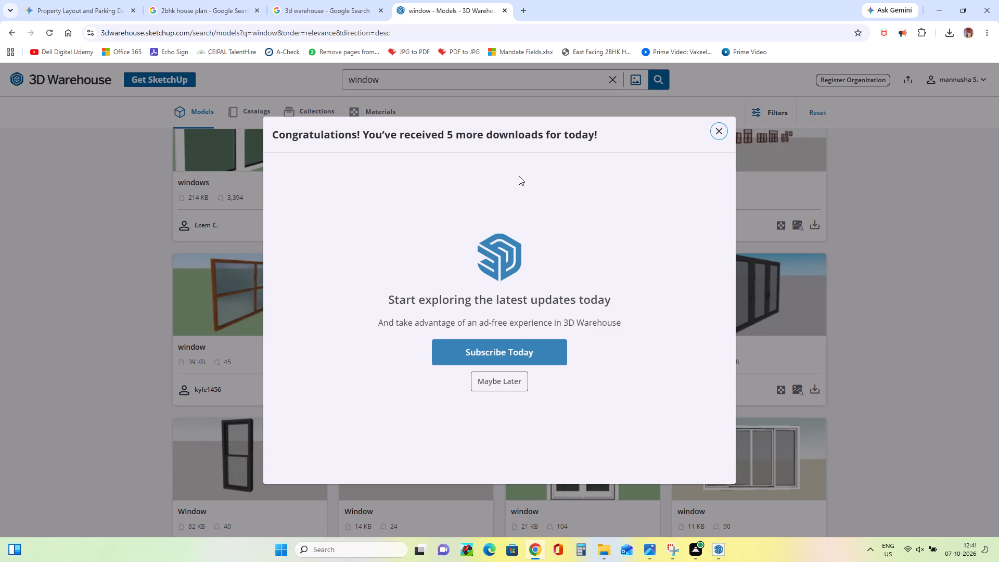
{"action": "left_click", "coordinate": [723, 132]}
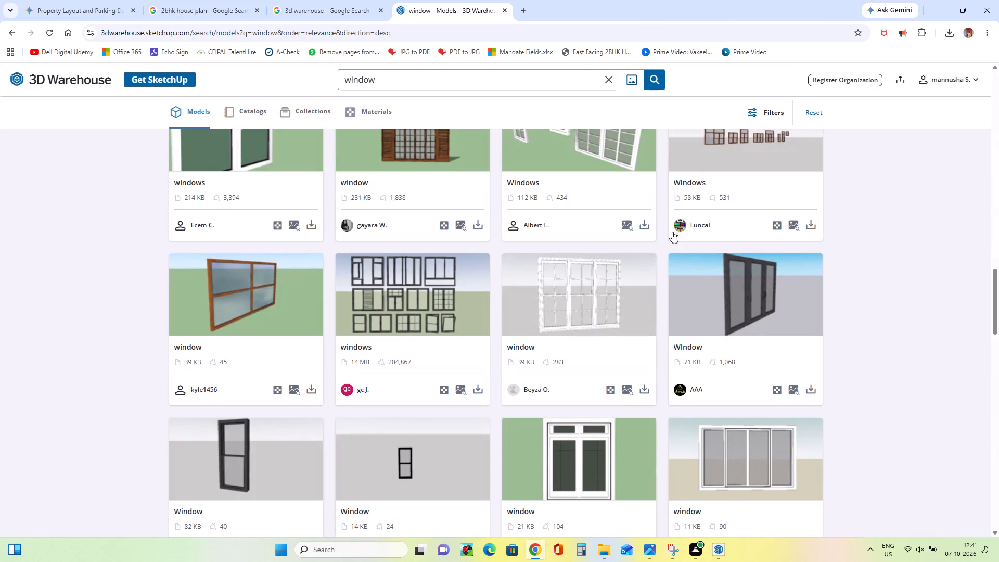
{"action": "left_click", "coordinate": [312, 392]}
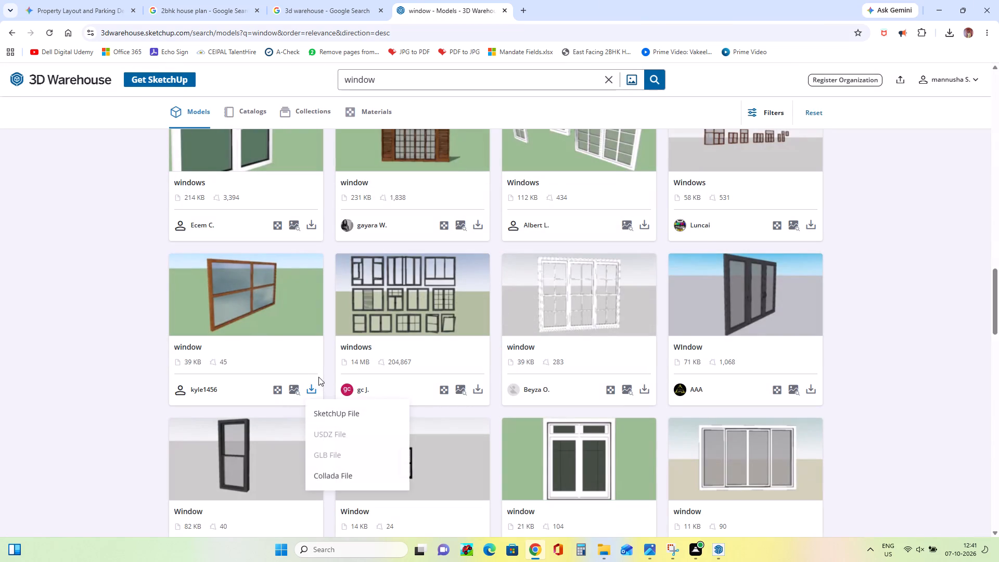
{"action": "left_click", "coordinate": [360, 419]}
Look through the remaining window models for other suitable options, and return to SketchUp.
{"action": "scroll", "coordinate": [415, 386], "scroll_direction": "down", "scroll_amount": 8}
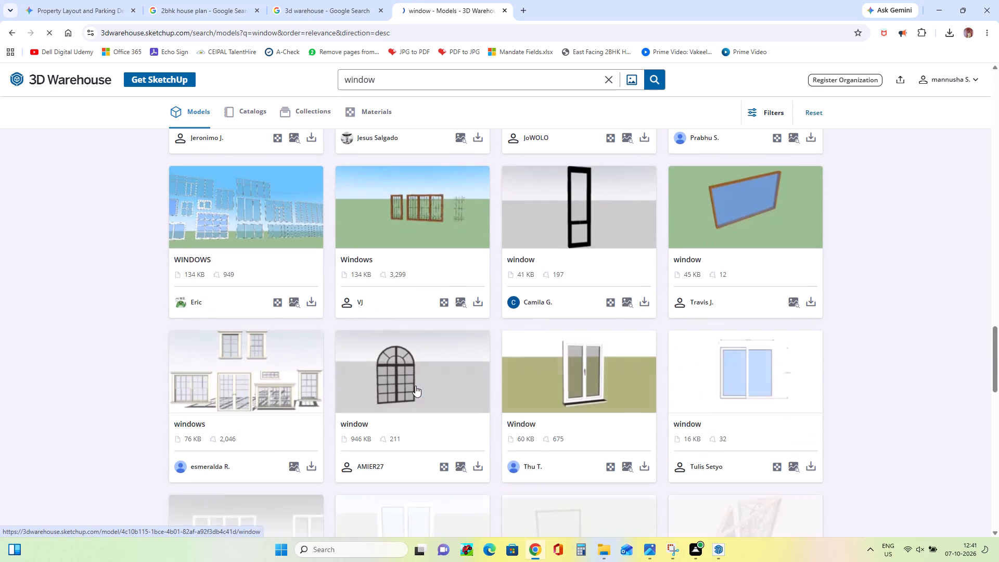
{"action": "scroll", "coordinate": [415, 386], "scroll_direction": "down", "scroll_amount": 8}
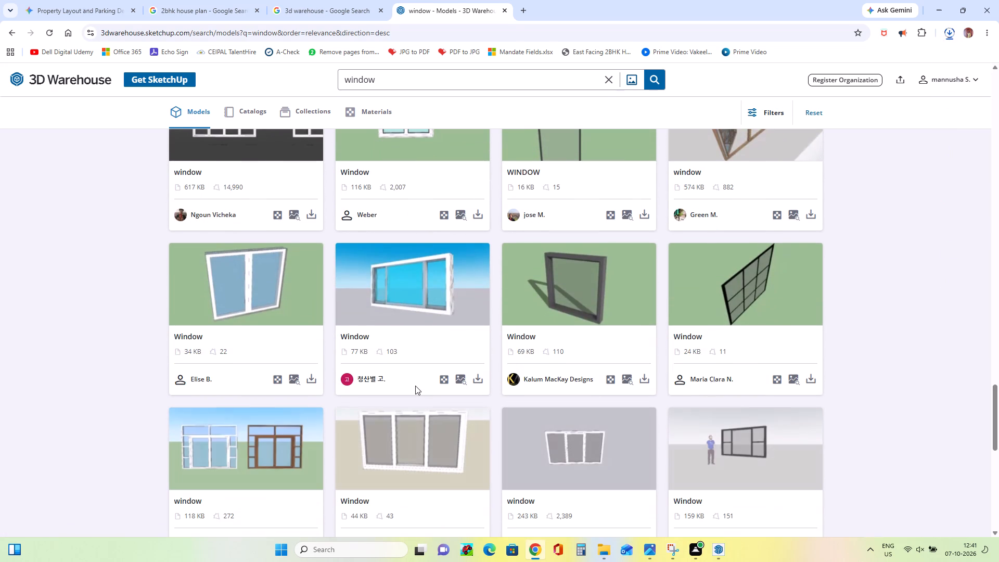
{"action": "scroll", "coordinate": [415, 386], "scroll_direction": "down", "scroll_amount": 2}
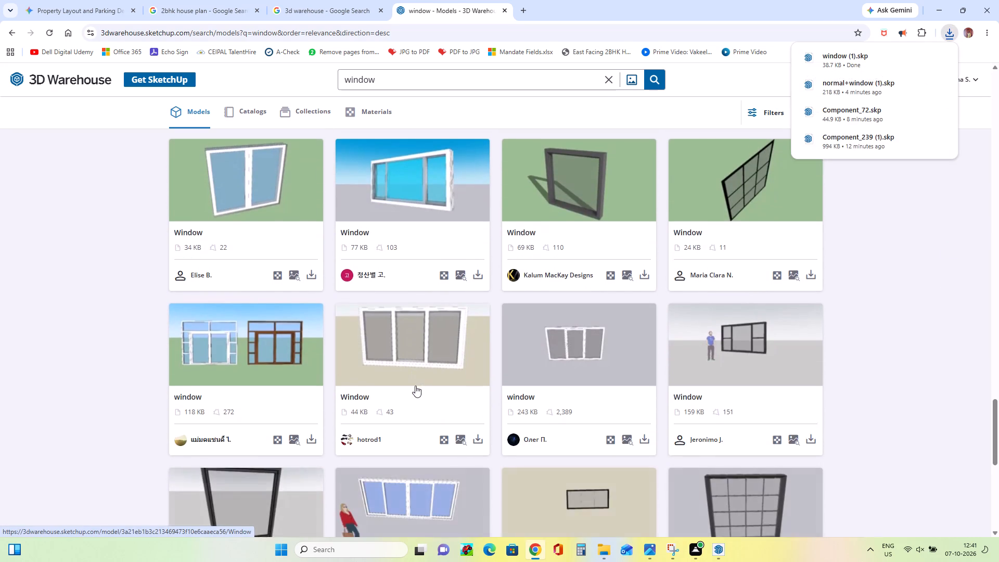
{"action": "scroll", "coordinate": [415, 386], "scroll_direction": "down", "scroll_amount": 6}
{"action": "scroll", "coordinate": [415, 386], "scroll_direction": "up", "scroll_amount": 13}
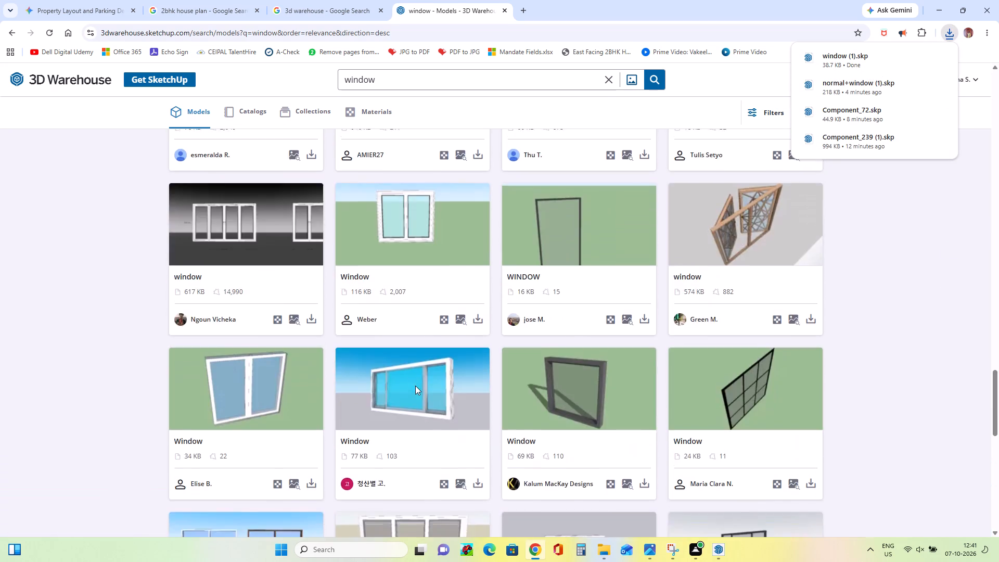
{"action": "scroll", "coordinate": [415, 386], "scroll_direction": "up", "scroll_amount": 20}
{"action": "scroll", "coordinate": [415, 386], "scroll_direction": "up", "scroll_amount": 6}
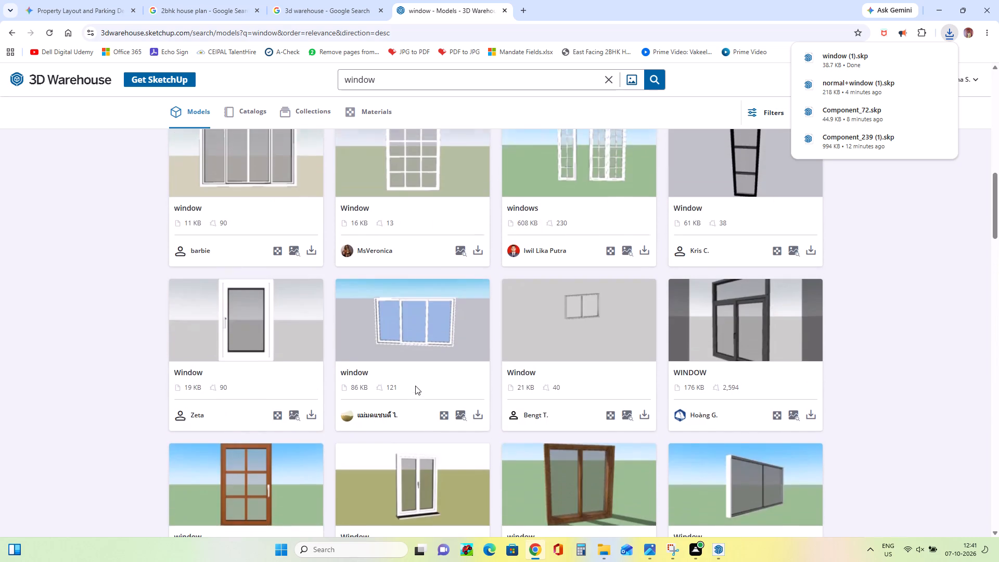
{"action": "scroll", "coordinate": [415, 386], "scroll_direction": "up", "scroll_amount": 7}
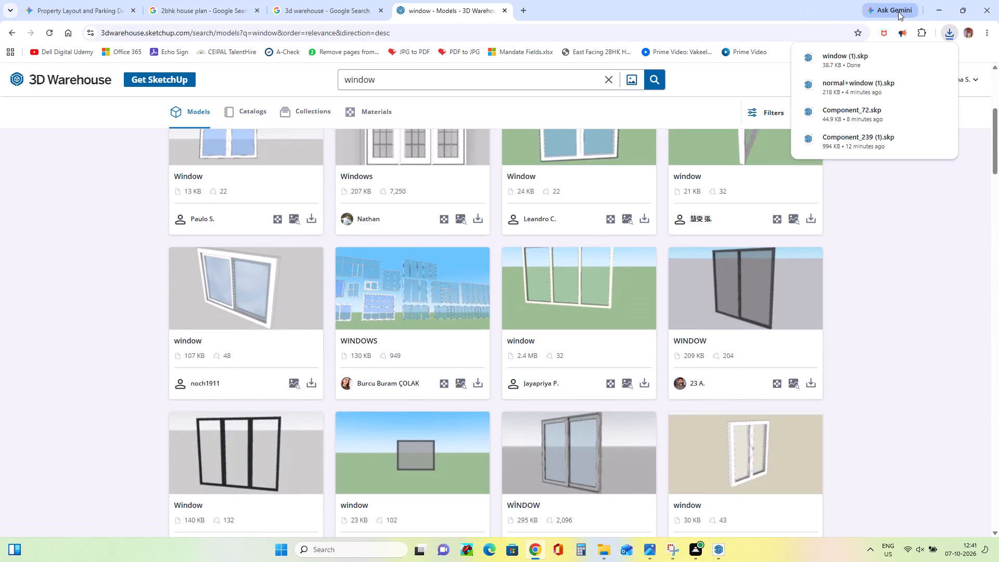
{"action": "left_click", "coordinate": [932, 4]}
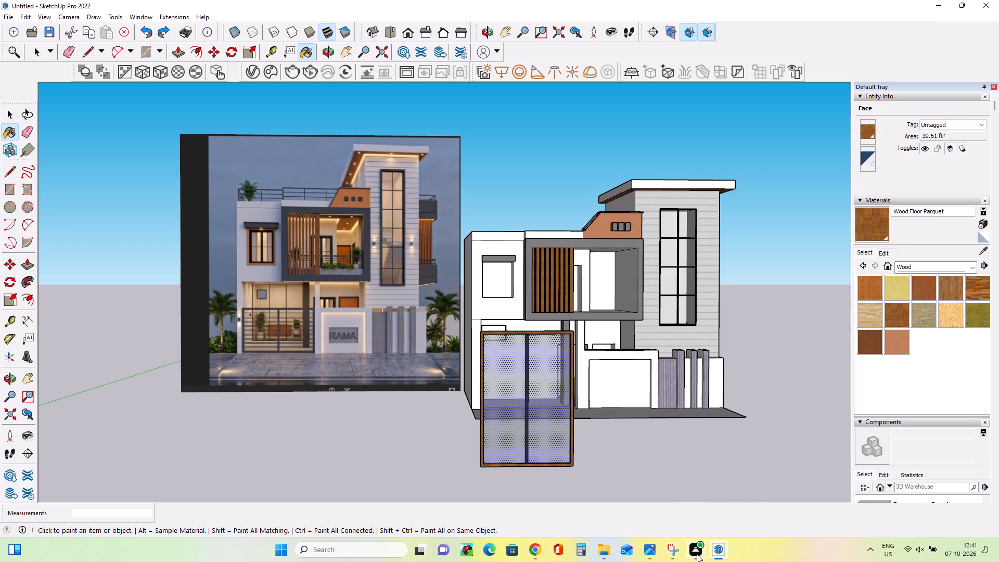
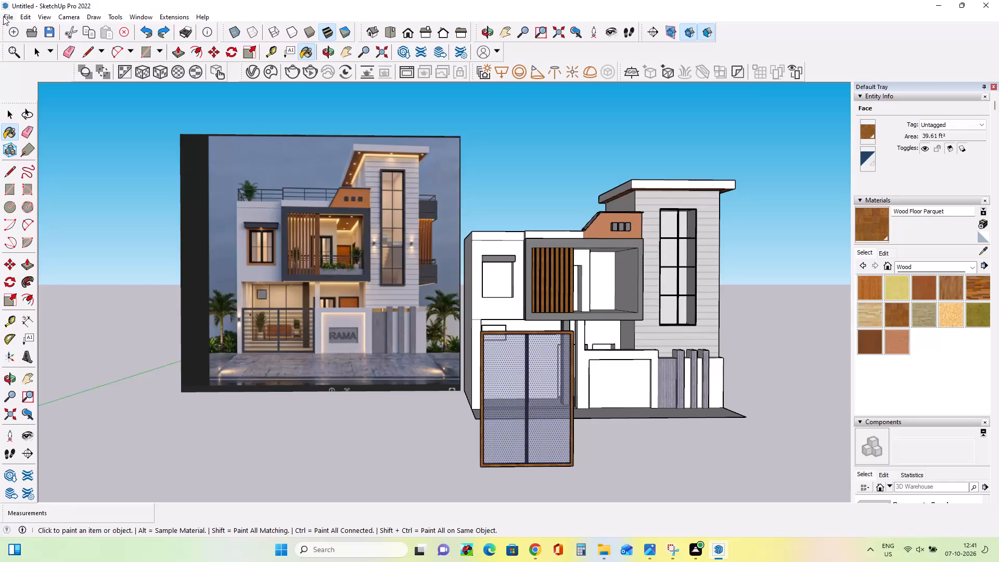
Import the downloaded SketchUp file "window (1)" and place it on the ground beside the reference image.
{"action": "left_click", "coordinate": [3, 16]}
{"action": "left_click", "coordinate": [68, 196]}
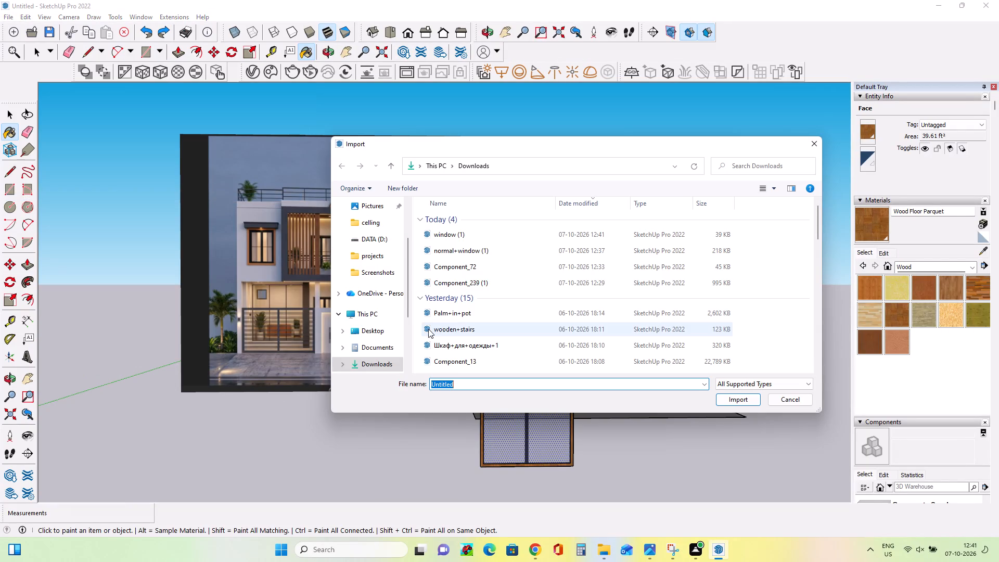
{"action": "left_click", "coordinate": [446, 240]}
{"action": "left_click", "coordinate": [750, 401]}
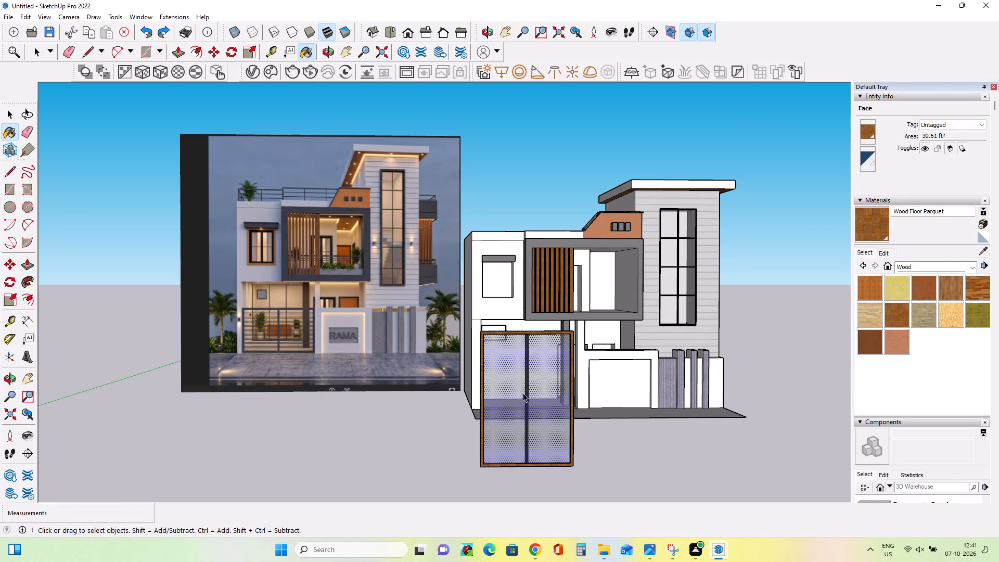
{"action": "left_click", "coordinate": [104, 337]}
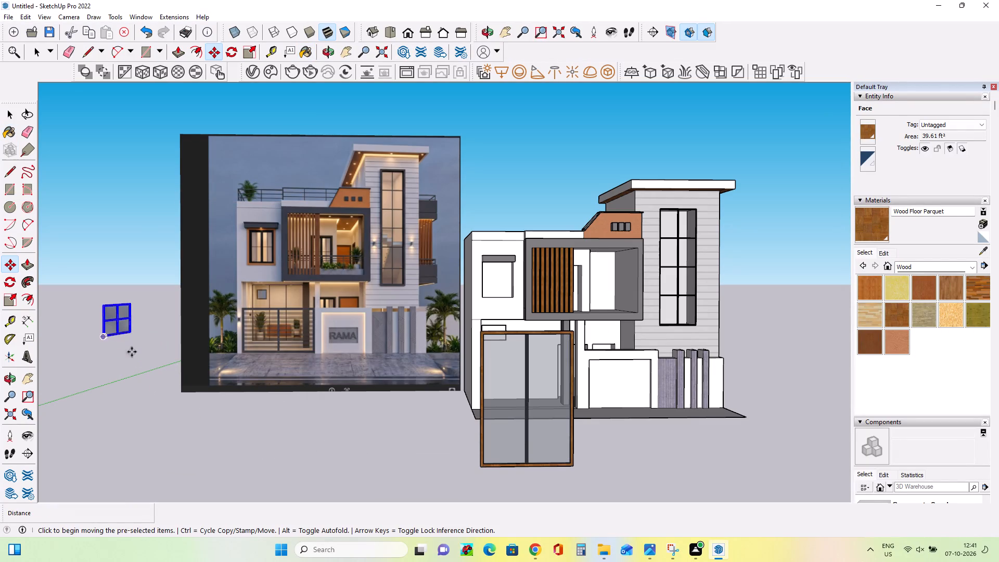
Push/Pull the recessed window face below the upper-floor sunshade forward about 1' 6", flush with the front wall.
{"action": "scroll", "coordinate": [353, 288], "scroll_direction": "up", "scroll_amount": 4}
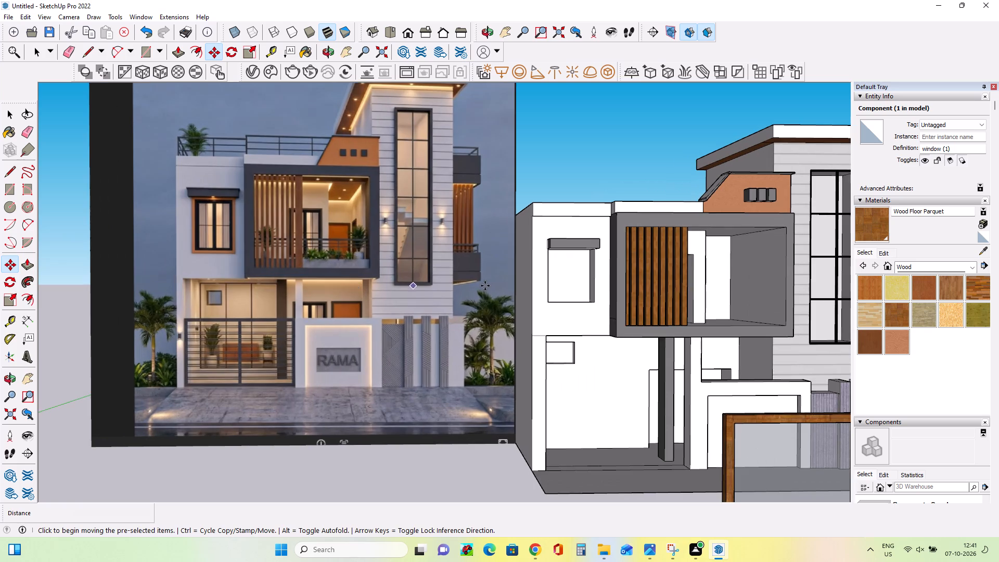
{"action": "middle_click_drag", "start_coordinate": [490, 284], "coordinate": [482, 312]}
{"action": "scroll", "coordinate": [548, 306], "scroll_direction": "up", "scroll_amount": 4}
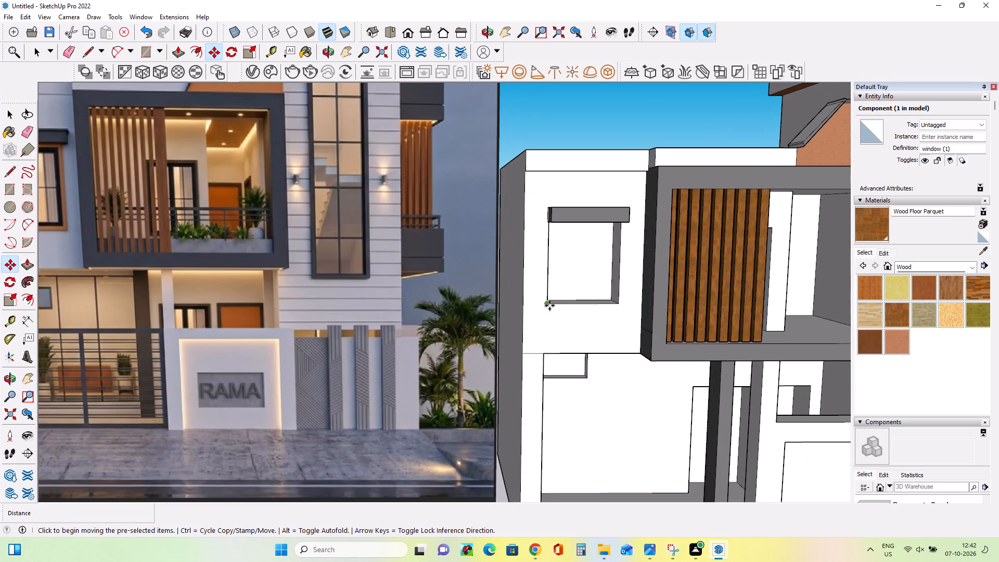
{"action": "scroll", "coordinate": [549, 305], "scroll_direction": "down", "scroll_amount": 1}
{"action": "scroll", "coordinate": [582, 292], "scroll_direction": "up", "scroll_amount": 2}
{"action": "middle_click_drag", "start_coordinate": [583, 292], "coordinate": [526, 293]}
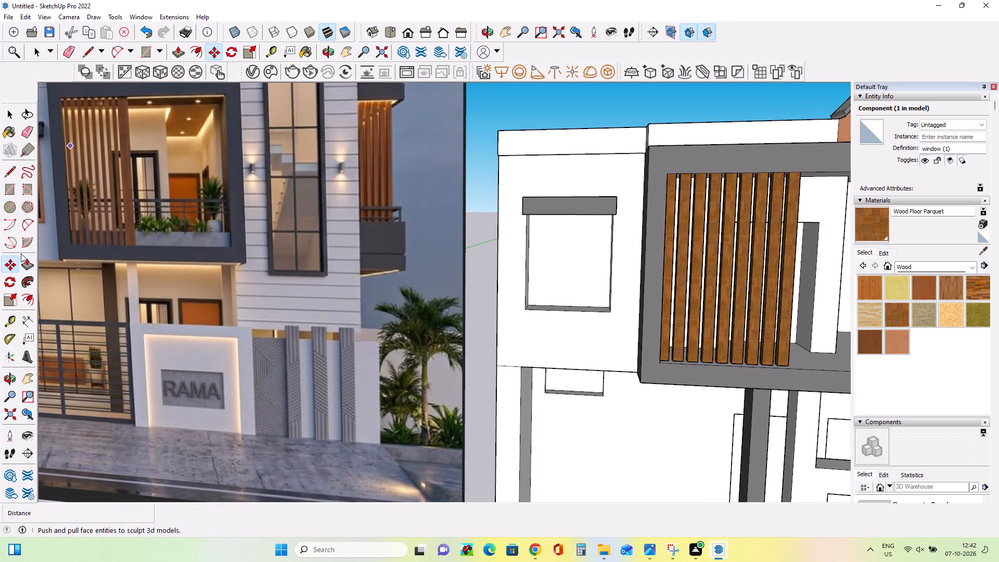
{"action": "left_click", "coordinate": [27, 264]}
{"action": "left_click", "coordinate": [557, 275]}
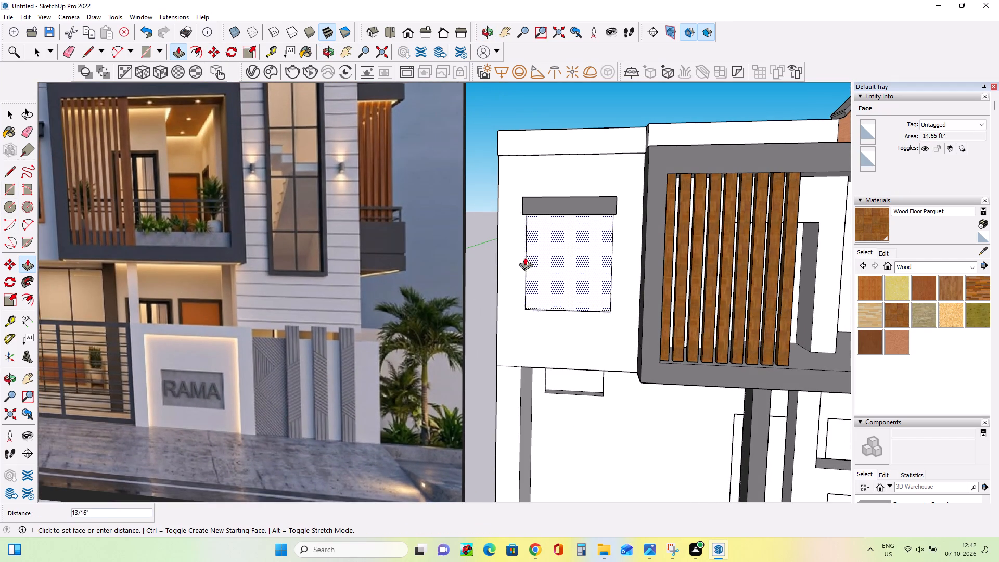
{"action": "left_click", "coordinate": [515, 187]}
{"action": "middle_click_drag", "start_coordinate": [554, 309], "coordinate": [568, 301]}
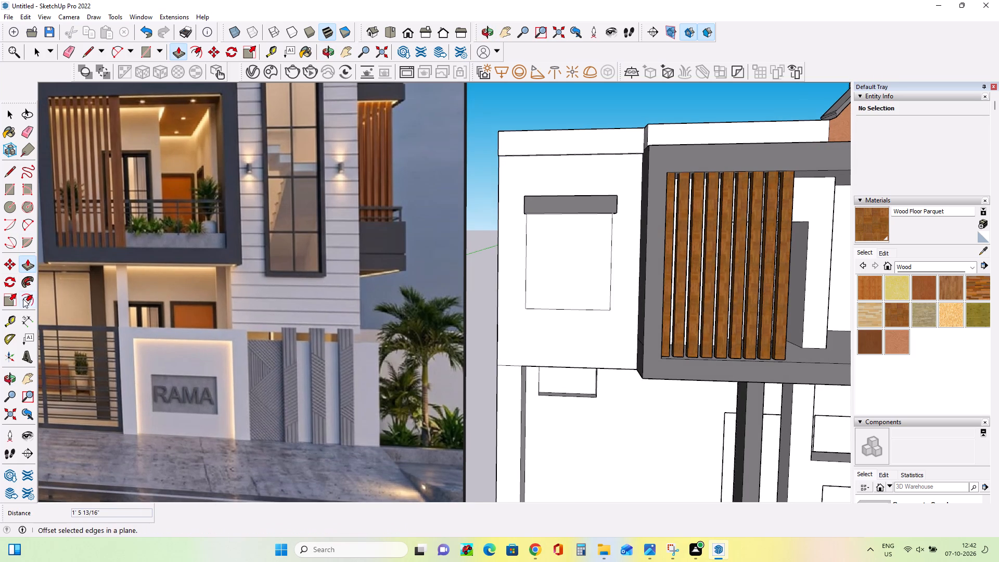
Offset the upper-floor window face's outline inward to form a narrow, even frame border.
{"action": "left_click", "coordinate": [28, 300]}
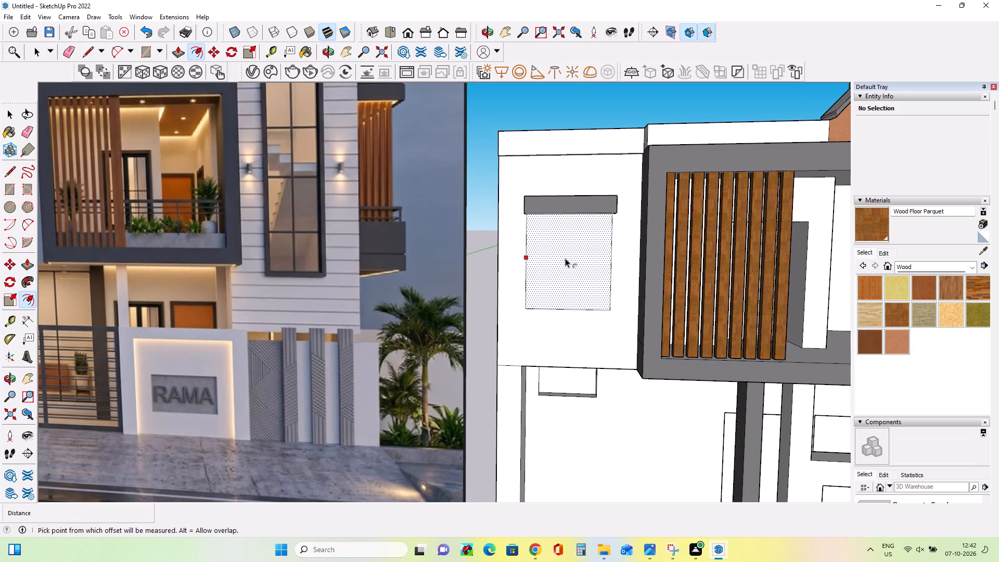
{"action": "left_click", "coordinate": [565, 258]}
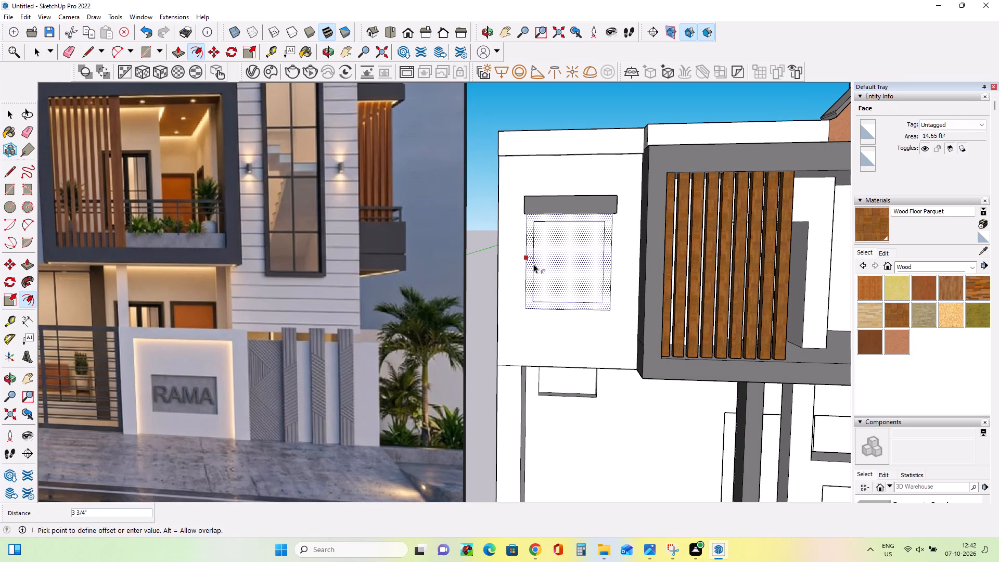
{"action": "left_click", "coordinate": [531, 266]}
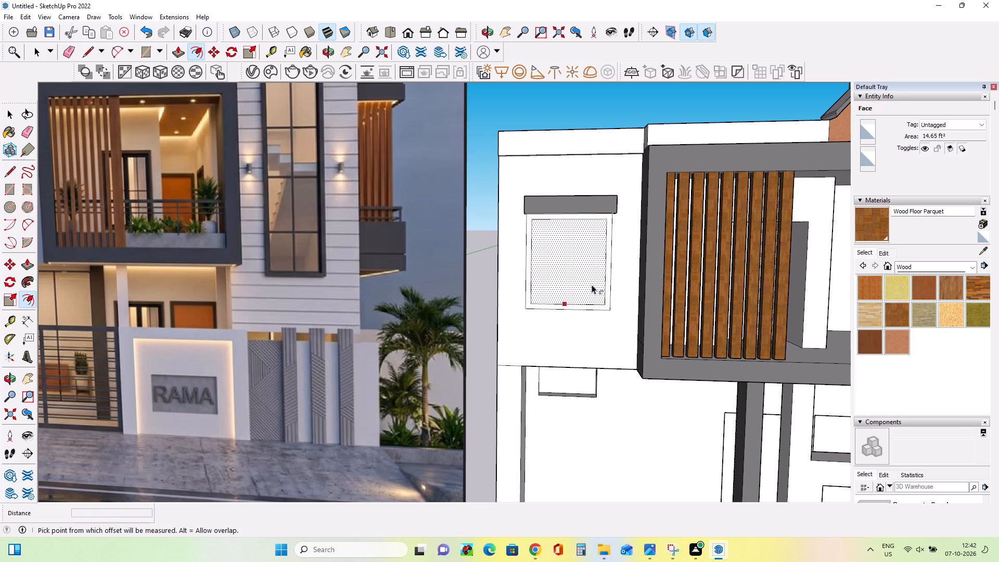
{"action": "middle_click_drag", "start_coordinate": [594, 283], "coordinate": [609, 278]}
Push the inner face of the upper-floor window inward about 1' 11" to recess the opening behind its border.
{"action": "left_click", "coordinate": [24, 263]}
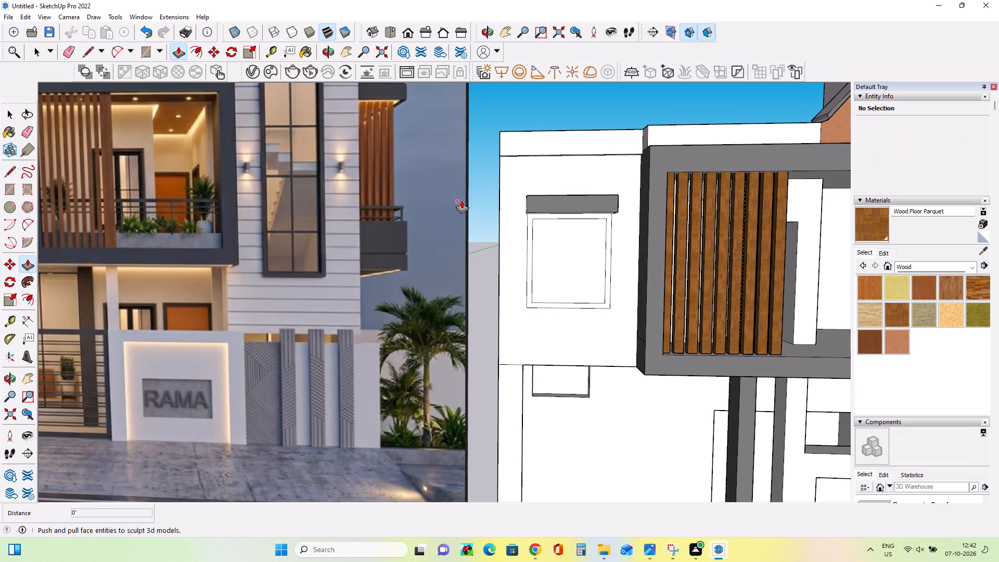
{"action": "left_click", "coordinate": [558, 260]}
{"action": "left_click", "coordinate": [557, 250]}
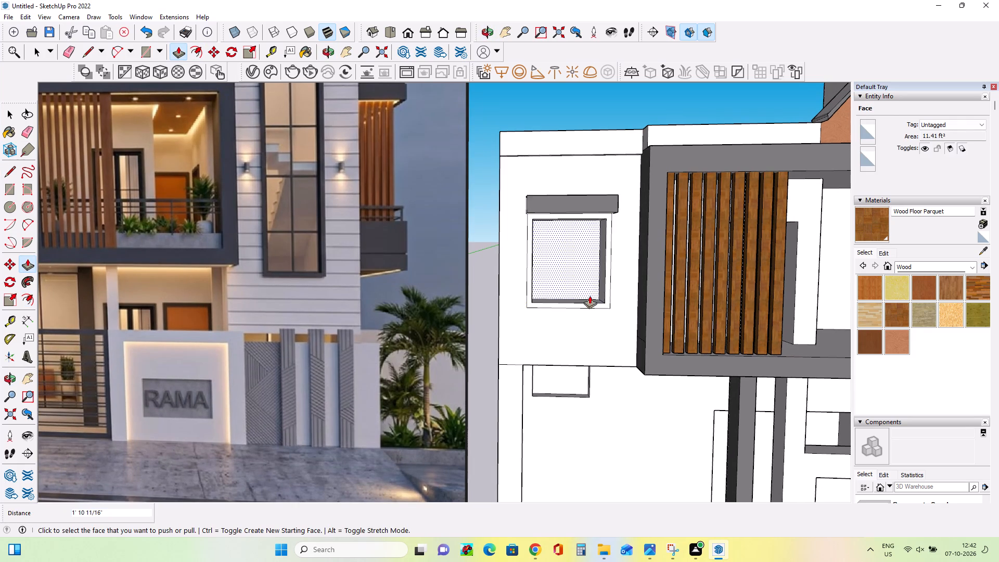
Paint the border around the upper-floor window opening with the Wood Floor Parquet material.
{"action": "scroll", "coordinate": [590, 296], "scroll_direction": "down", "scroll_amount": 3}
{"action": "left_click", "coordinate": [899, 310]}
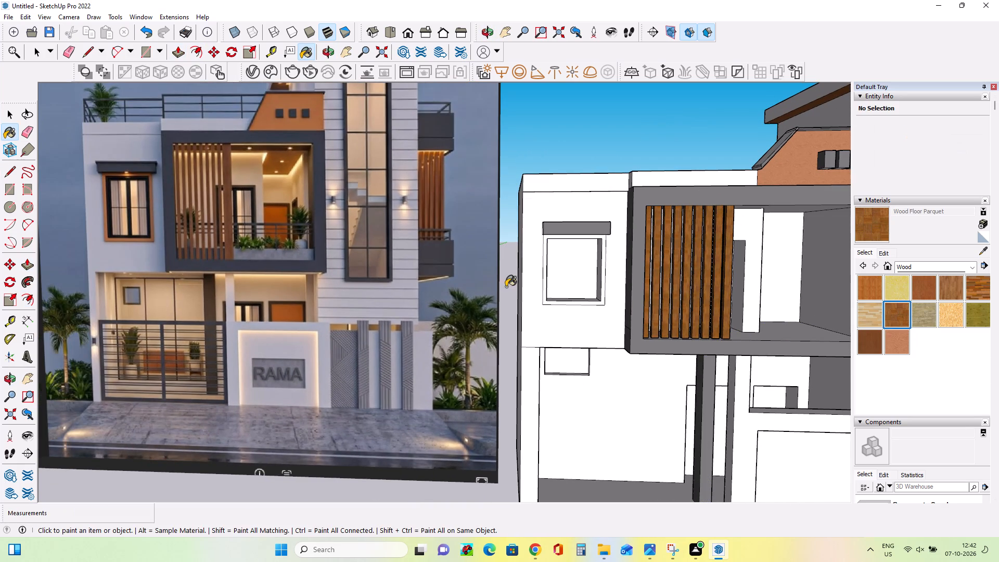
{"action": "left_click", "coordinate": [550, 303]}
{"action": "middle_click_drag", "start_coordinate": [613, 278], "coordinate": [592, 290]}
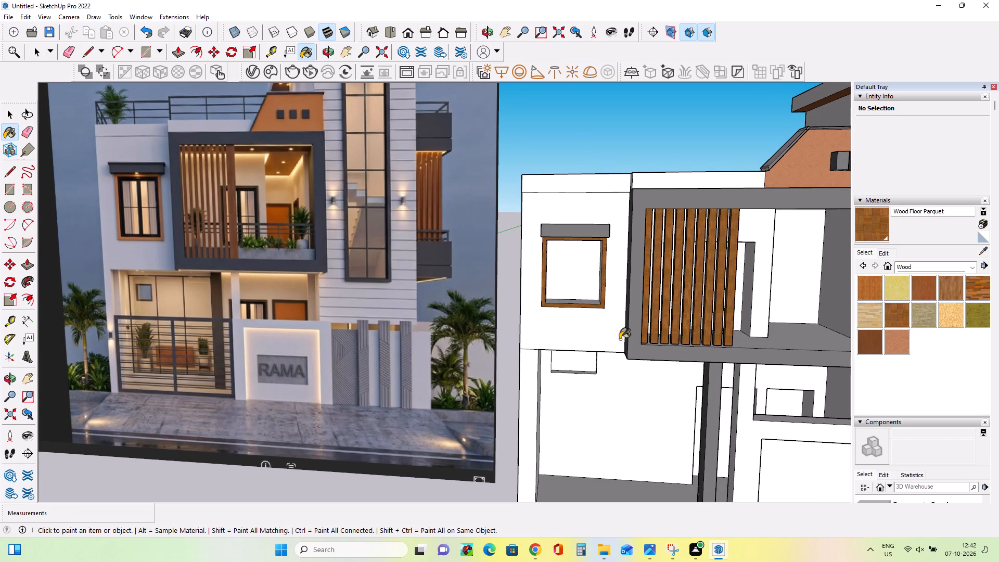
{"action": "middle_click_drag", "start_coordinate": [589, 300], "coordinate": [597, 308]}
Select the imported four-pane window on the ground and enlarge it in height and thickness with a red-blue Scale.
{"action": "scroll", "coordinate": [599, 307], "scroll_direction": "down", "scroll_amount": 8}
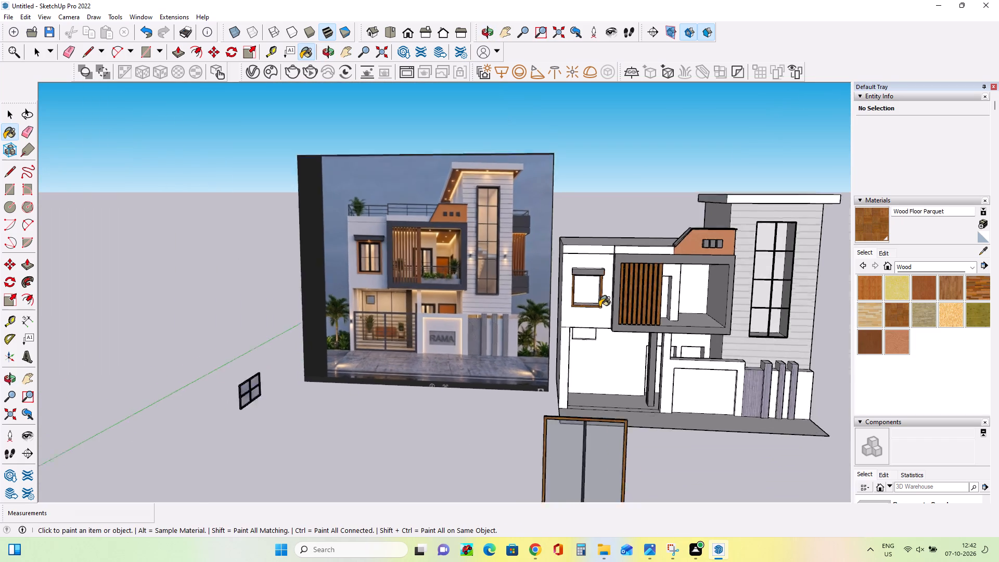
{"action": "scroll", "coordinate": [599, 307], "scroll_direction": "down", "scroll_amount": 2}
{"action": "middle_click_drag", "start_coordinate": [201, 506], "coordinate": [398, 381]}
{"action": "middle_click_drag", "start_coordinate": [348, 394], "coordinate": [502, 346]}
{"action": "middle_click_drag", "start_coordinate": [548, 341], "coordinate": [499, 392]}
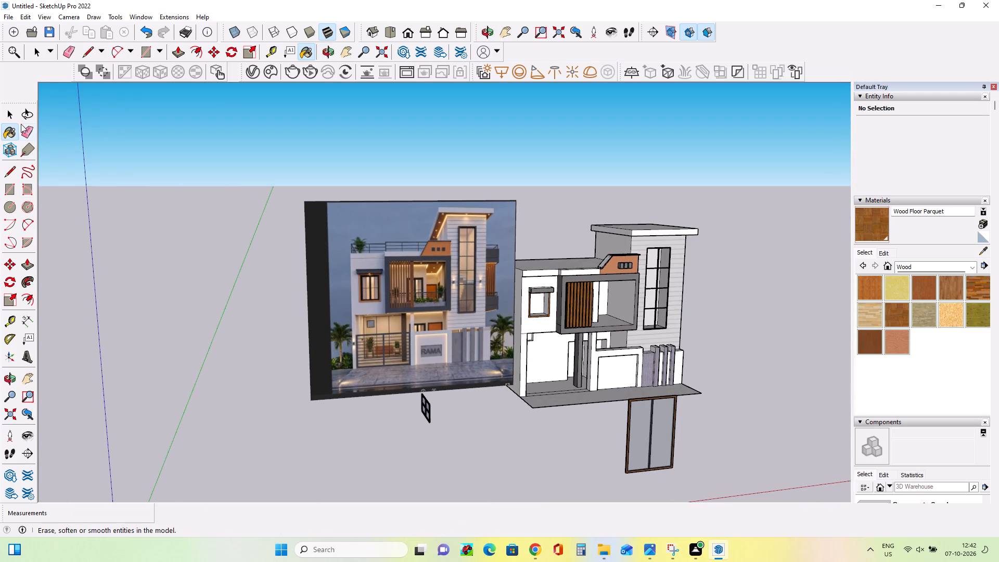
{"action": "left_click", "coordinate": [9, 119]}
{"action": "left_click", "coordinate": [427, 414]}
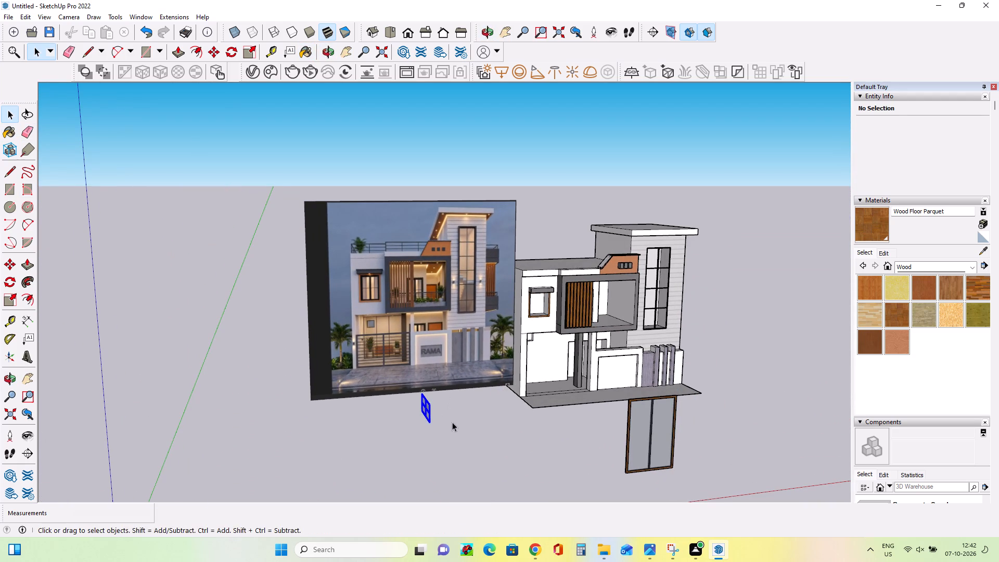
{"action": "middle_click_drag", "start_coordinate": [459, 418], "coordinate": [422, 425]}
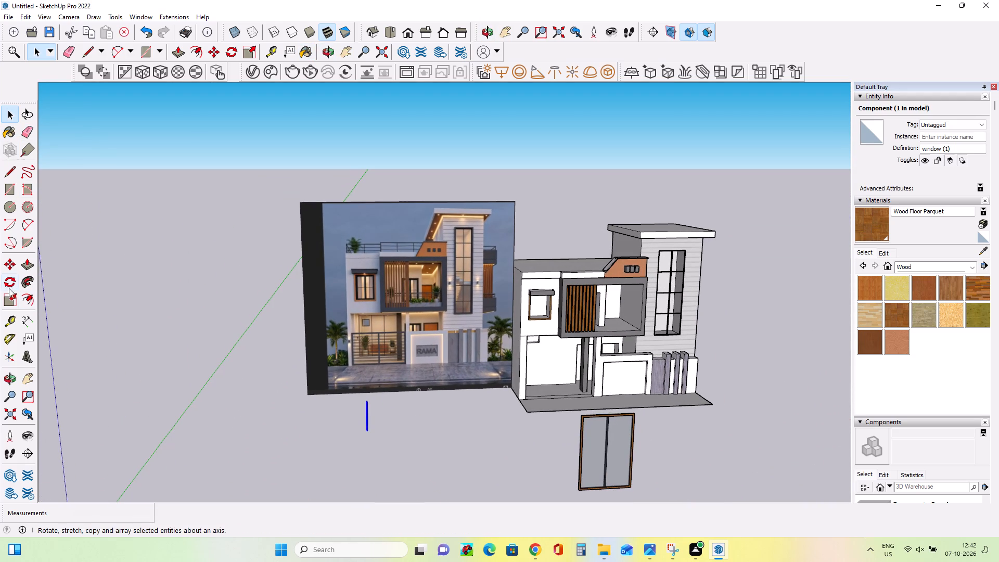
{"action": "left_click", "coordinate": [7, 299]}
{"action": "left_click", "coordinate": [366, 402]}
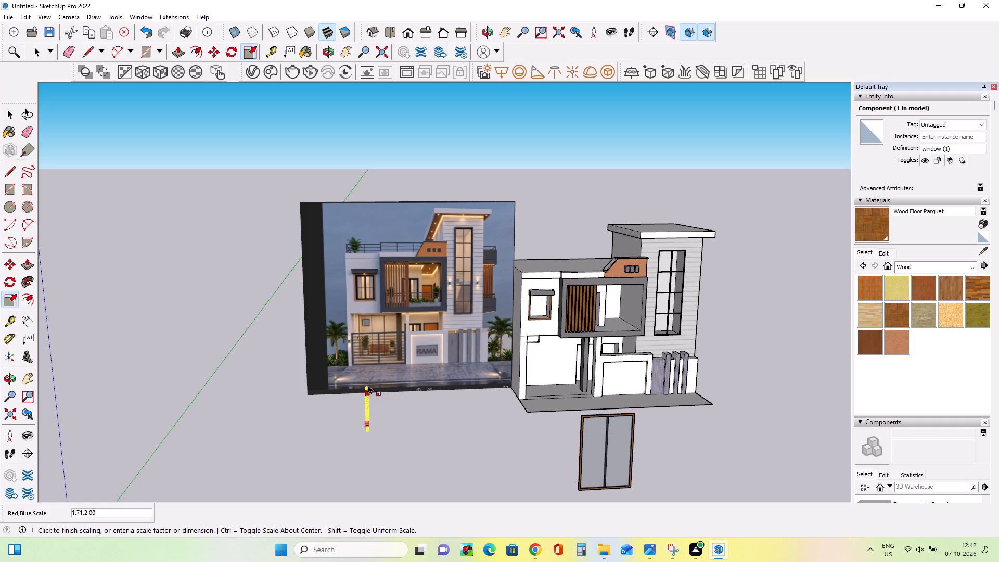
{"action": "left_click", "coordinate": [368, 372]}
{"action": "middle_click_drag", "start_coordinate": [409, 406], "coordinate": [276, 423]}
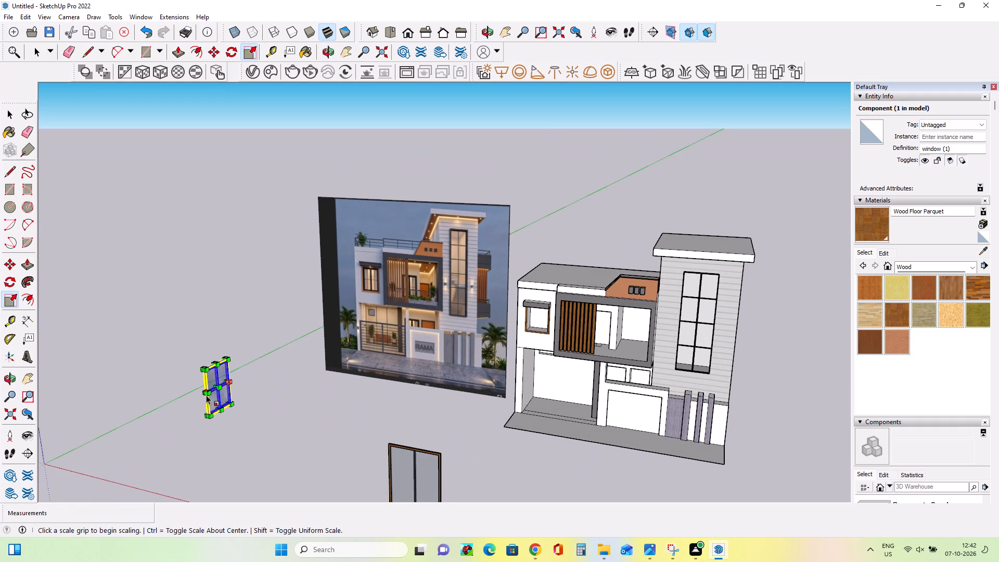
Scale the four-pane window's thickness and width by about 0.56 along red and 1.11 along green.
{"action": "left_click", "coordinate": [206, 395]}
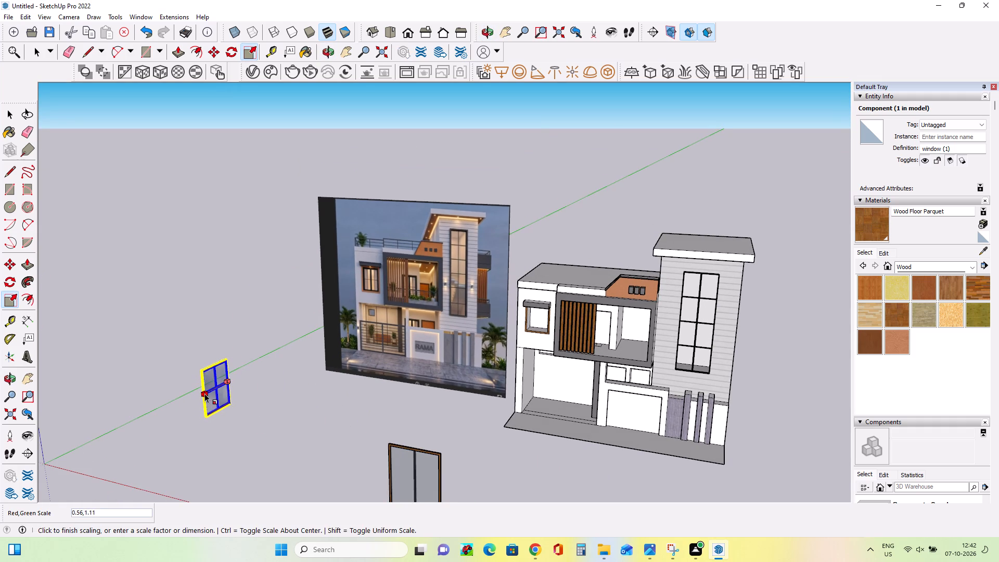
{"action": "left_click", "coordinate": [204, 395]}
{"action": "middle_click_drag", "start_coordinate": [212, 431], "coordinate": [287, 395]}
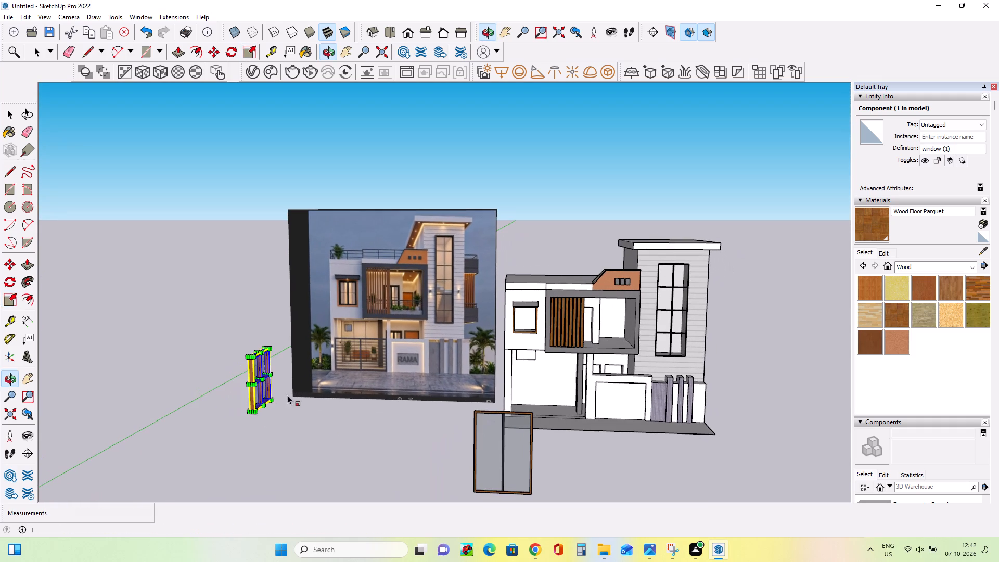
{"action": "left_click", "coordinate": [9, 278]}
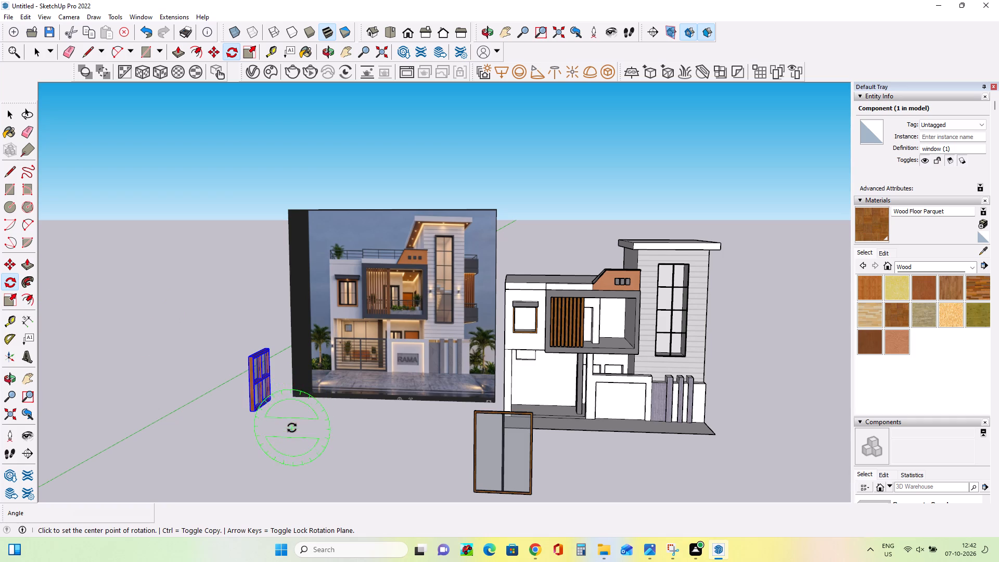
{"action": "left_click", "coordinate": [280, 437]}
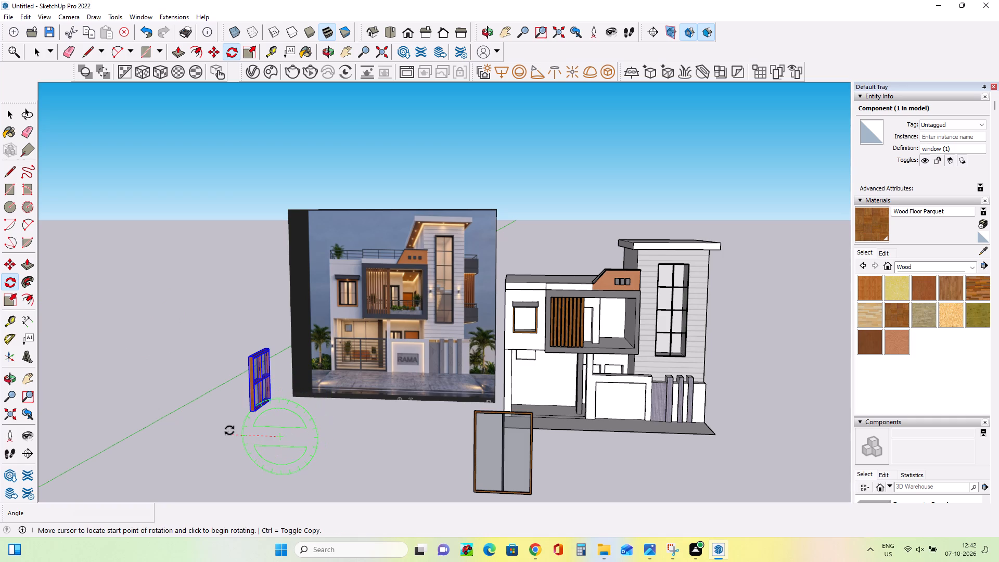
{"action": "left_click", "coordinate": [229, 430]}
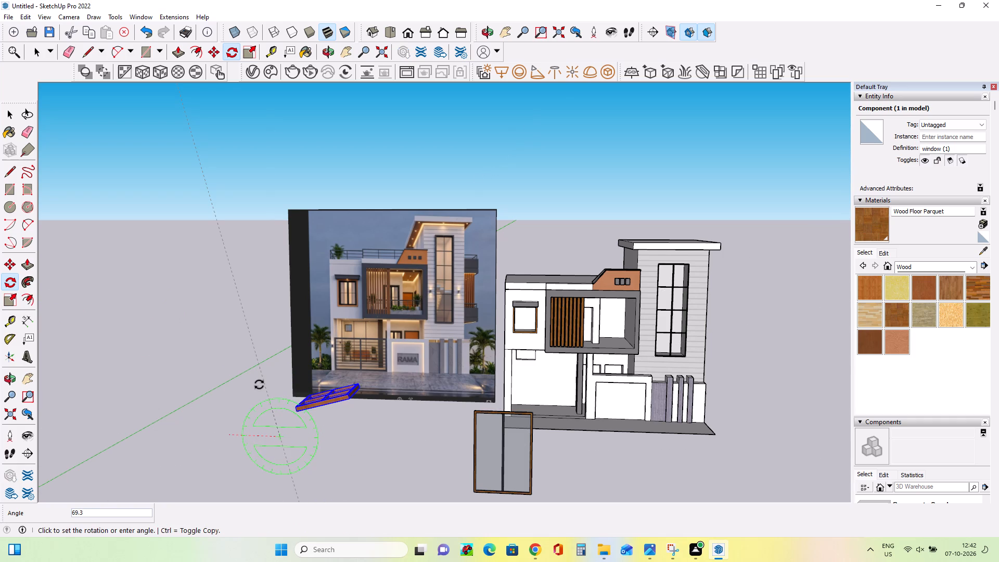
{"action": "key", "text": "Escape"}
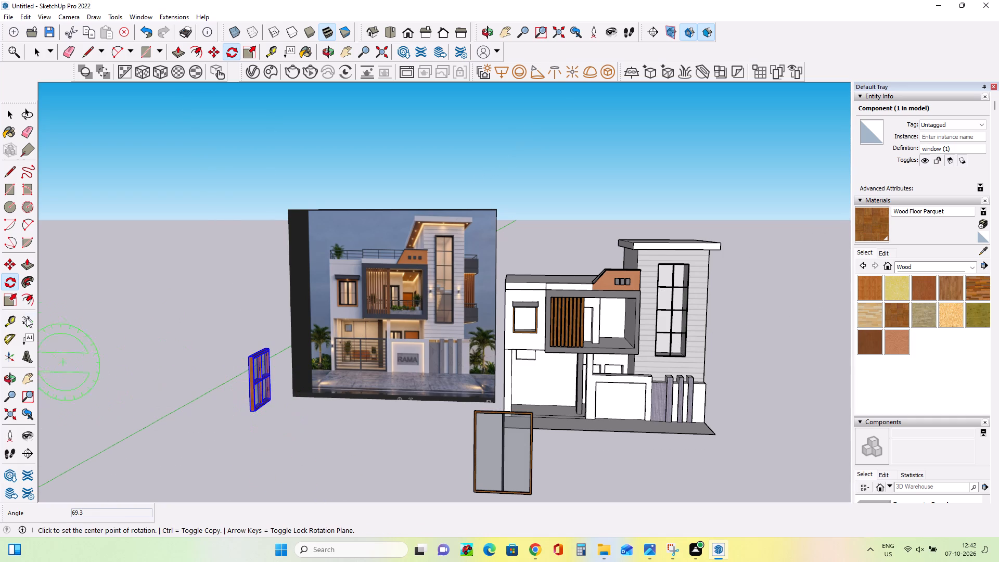
Rotate the four-pane window 90 degrees in the horizontal plane so it faces the same way as the house front.
{"action": "left_click", "coordinate": [12, 279]}
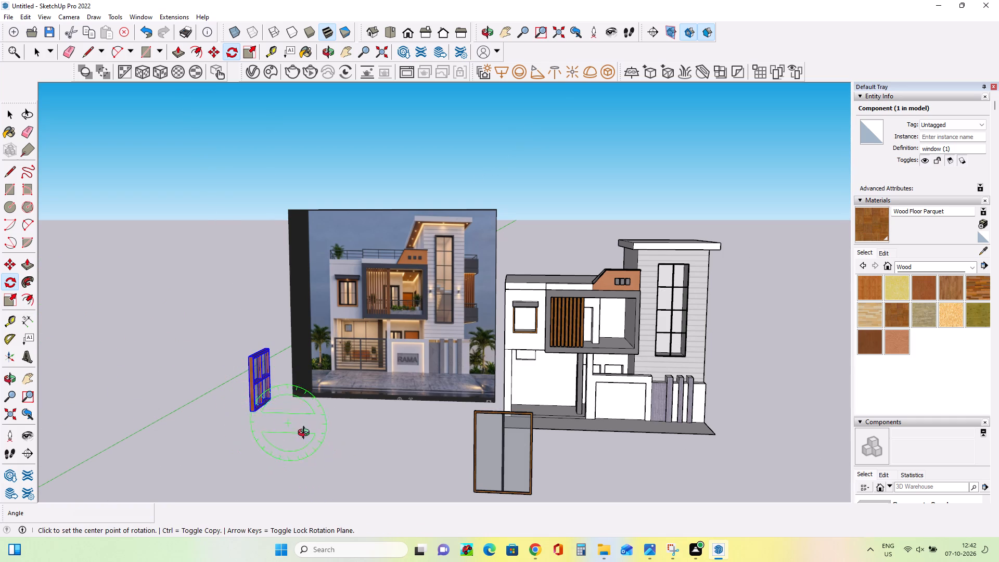
{"action": "middle_click_drag", "start_coordinate": [294, 428], "coordinate": [394, 423]}
{"action": "left_click", "coordinate": [394, 430]}
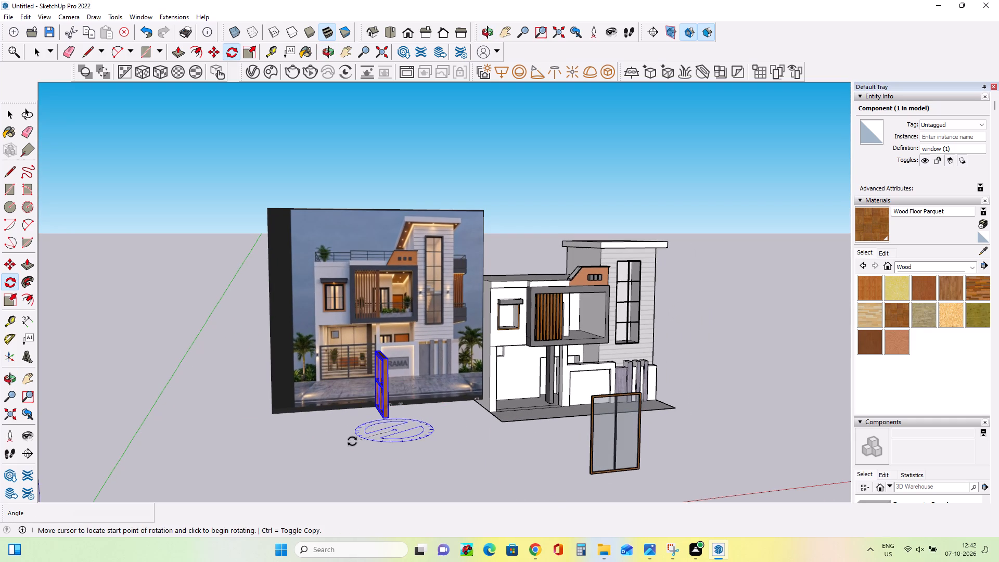
{"action": "left_click", "coordinate": [343, 433]}
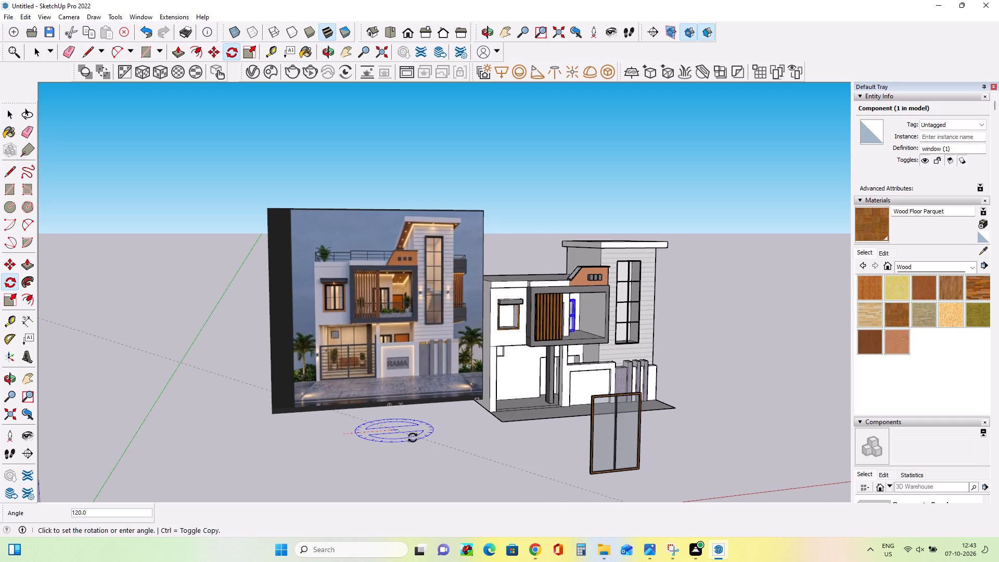
{"action": "left_click", "coordinate": [398, 439]}
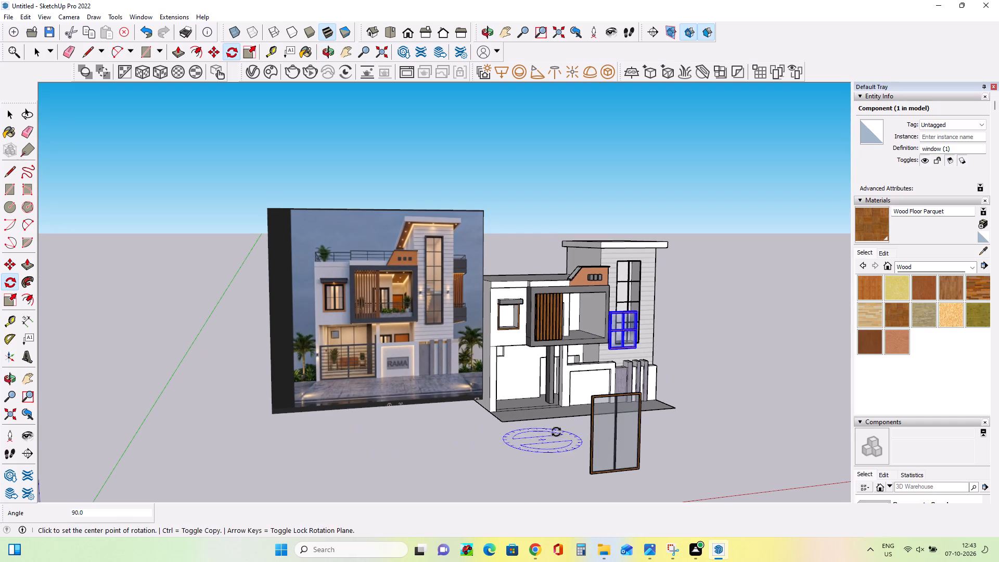
Move the four-pane window away from the facade to the open ground in front of the textured fin wall.
{"action": "middle_click_drag", "start_coordinate": [556, 432], "coordinate": [457, 464]}
{"action": "scroll", "coordinate": [631, 377], "scroll_direction": "up", "scroll_amount": 6}
{"action": "middle_click_drag", "start_coordinate": [585, 414], "coordinate": [617, 407]}
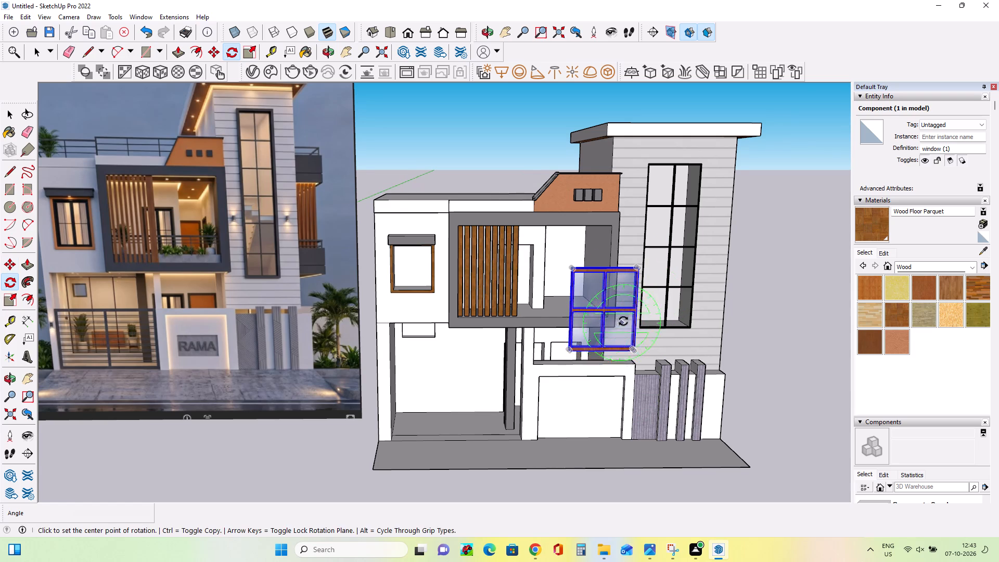
{"action": "middle_click_drag", "start_coordinate": [635, 344], "coordinate": [647, 368]}
{"action": "middle_click_drag", "start_coordinate": [648, 372], "coordinate": [653, 383]}
{"action": "middle_click", "coordinate": [656, 393]}
{"action": "middle_click", "coordinate": [656, 393]}
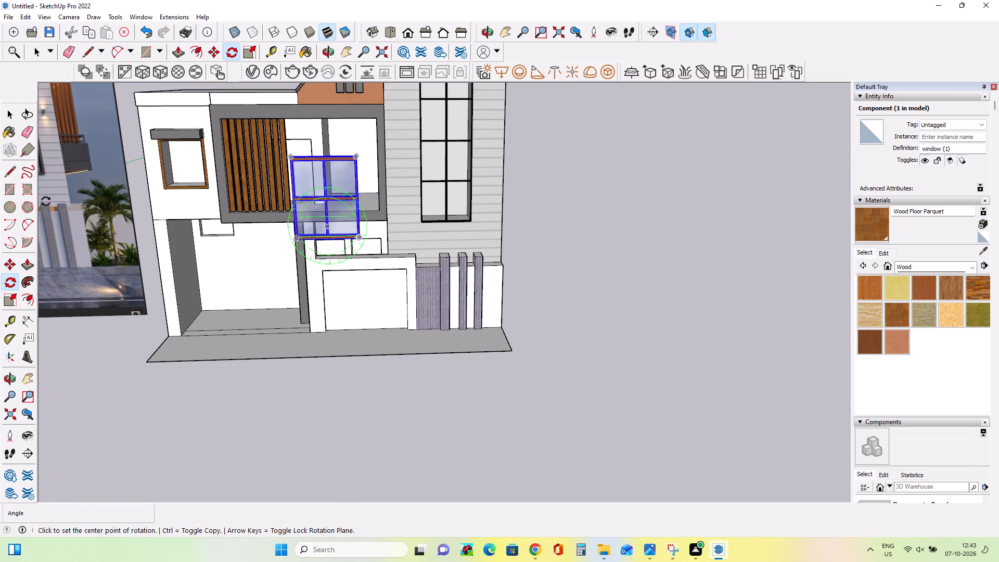
{"action": "left_click", "coordinate": [1, 262]}
{"action": "left_click", "coordinate": [362, 237]}
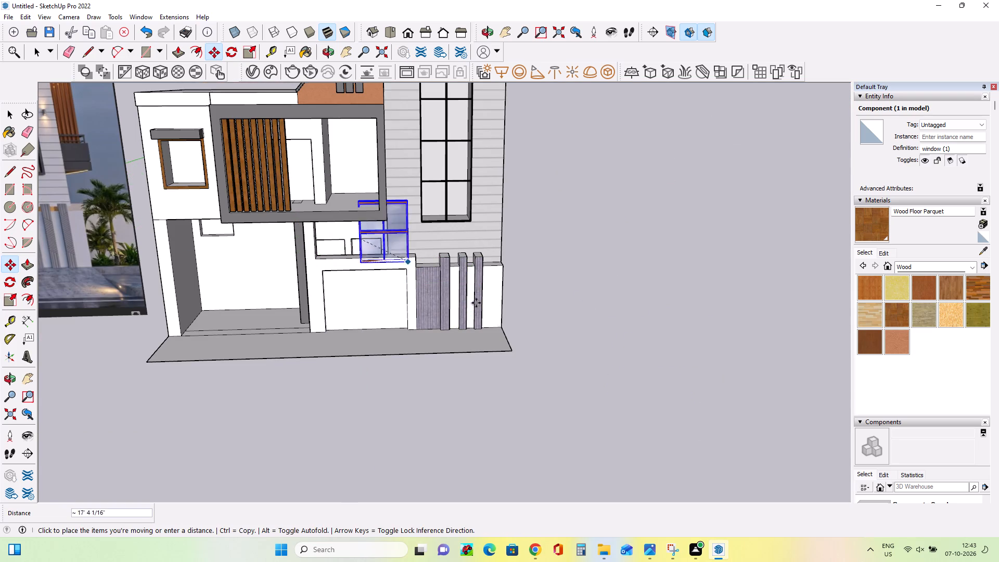
{"action": "left_click", "coordinate": [643, 379]}
{"action": "middle_click_drag", "start_coordinate": [602, 386], "coordinate": [594, 397]}
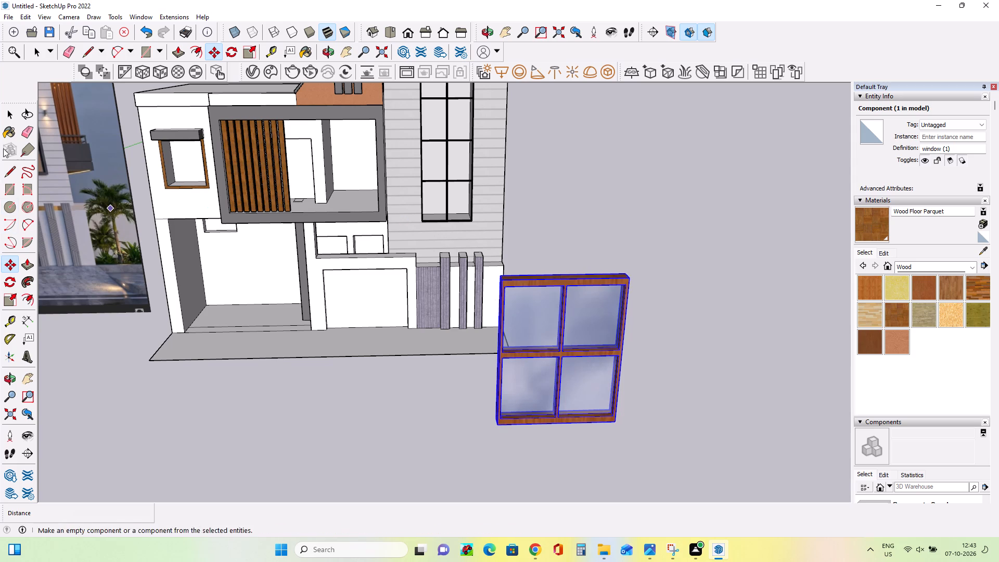
Explode the imported four-pane window component standing on the ground.
{"action": "left_click", "coordinate": [12, 118]}
{"action": "right_click", "coordinate": [514, 358]}
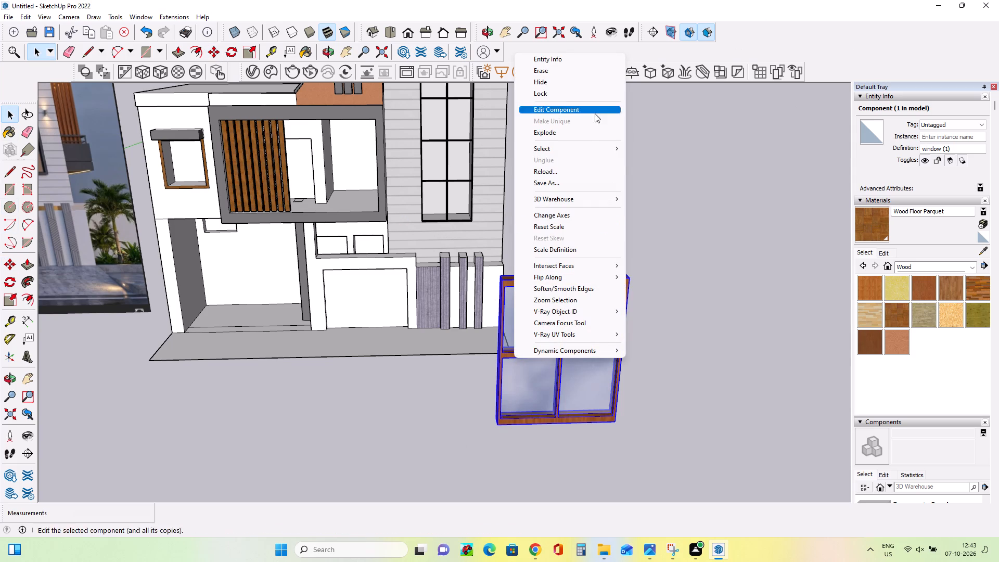
{"action": "left_click", "coordinate": [589, 129]}
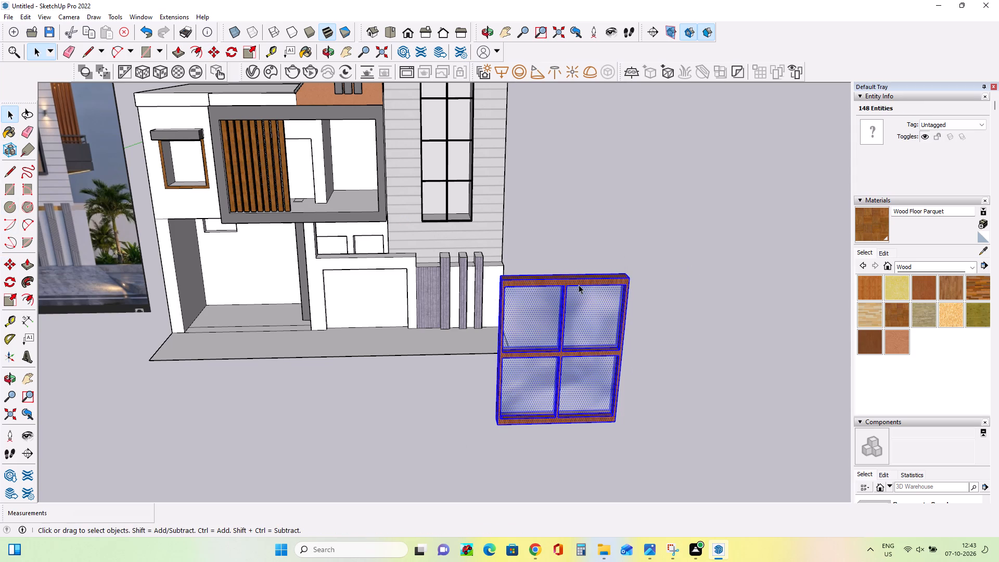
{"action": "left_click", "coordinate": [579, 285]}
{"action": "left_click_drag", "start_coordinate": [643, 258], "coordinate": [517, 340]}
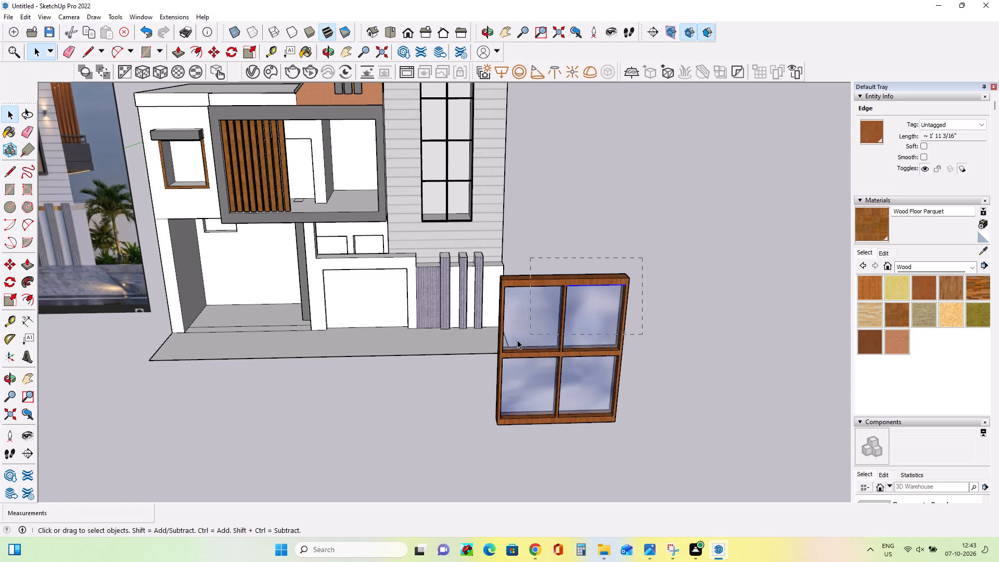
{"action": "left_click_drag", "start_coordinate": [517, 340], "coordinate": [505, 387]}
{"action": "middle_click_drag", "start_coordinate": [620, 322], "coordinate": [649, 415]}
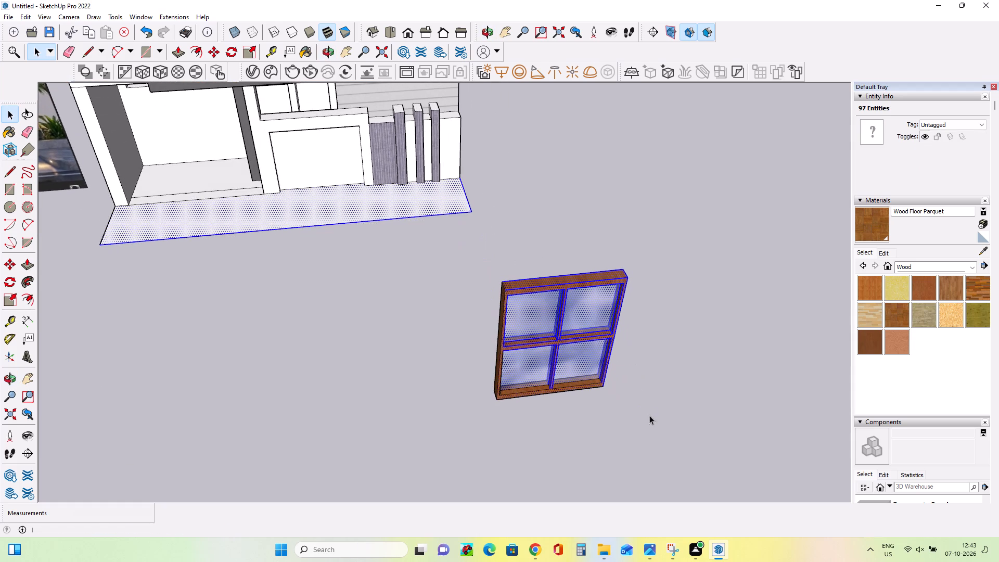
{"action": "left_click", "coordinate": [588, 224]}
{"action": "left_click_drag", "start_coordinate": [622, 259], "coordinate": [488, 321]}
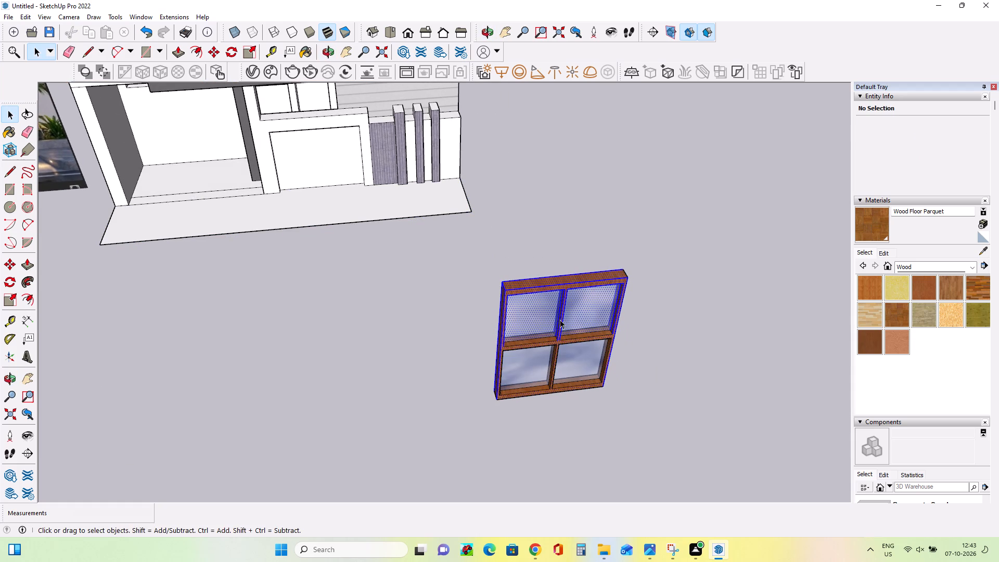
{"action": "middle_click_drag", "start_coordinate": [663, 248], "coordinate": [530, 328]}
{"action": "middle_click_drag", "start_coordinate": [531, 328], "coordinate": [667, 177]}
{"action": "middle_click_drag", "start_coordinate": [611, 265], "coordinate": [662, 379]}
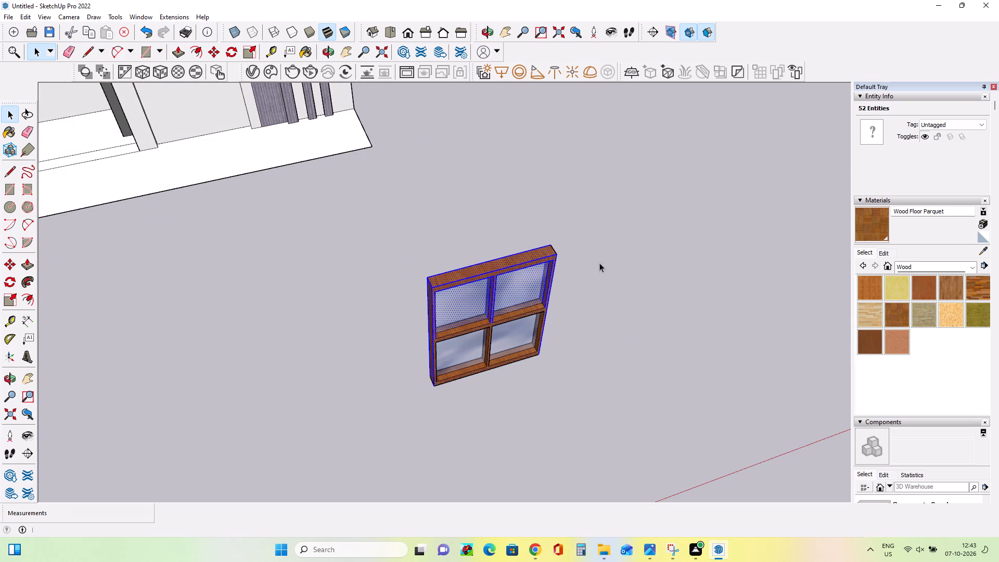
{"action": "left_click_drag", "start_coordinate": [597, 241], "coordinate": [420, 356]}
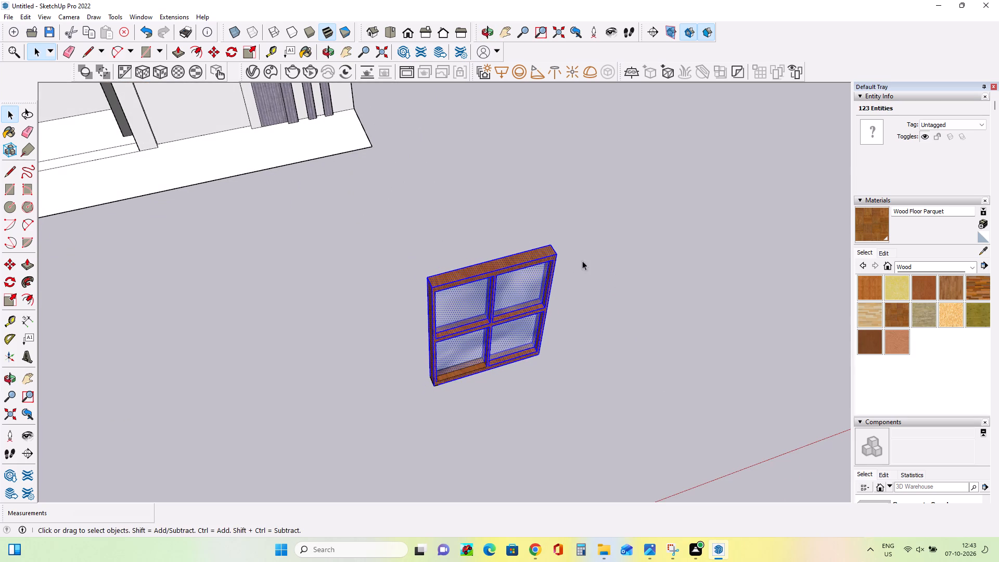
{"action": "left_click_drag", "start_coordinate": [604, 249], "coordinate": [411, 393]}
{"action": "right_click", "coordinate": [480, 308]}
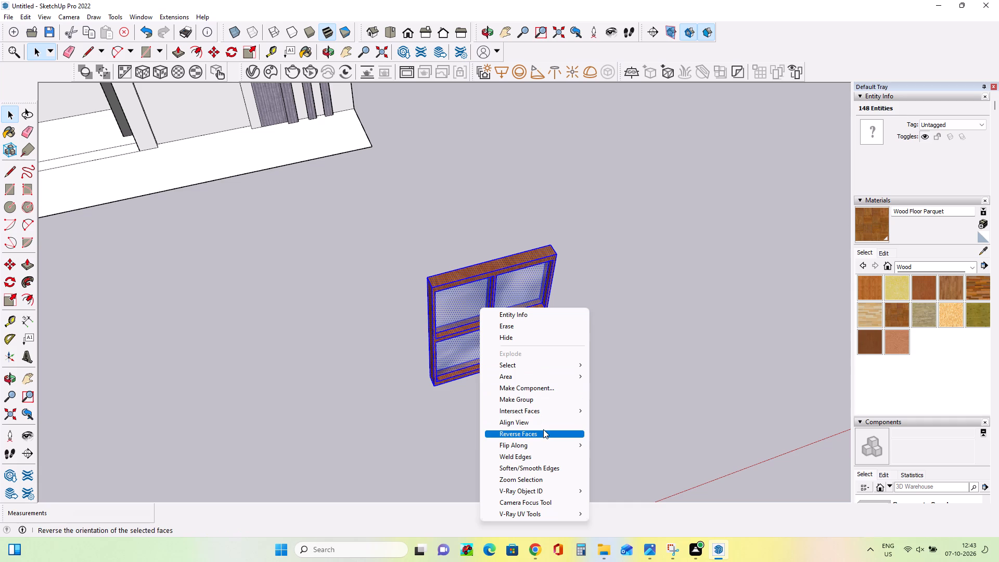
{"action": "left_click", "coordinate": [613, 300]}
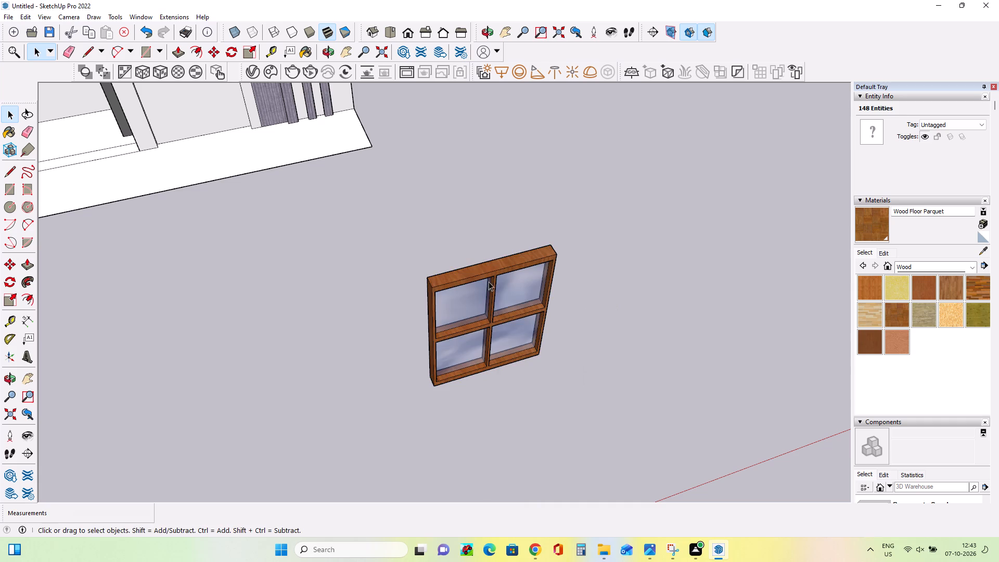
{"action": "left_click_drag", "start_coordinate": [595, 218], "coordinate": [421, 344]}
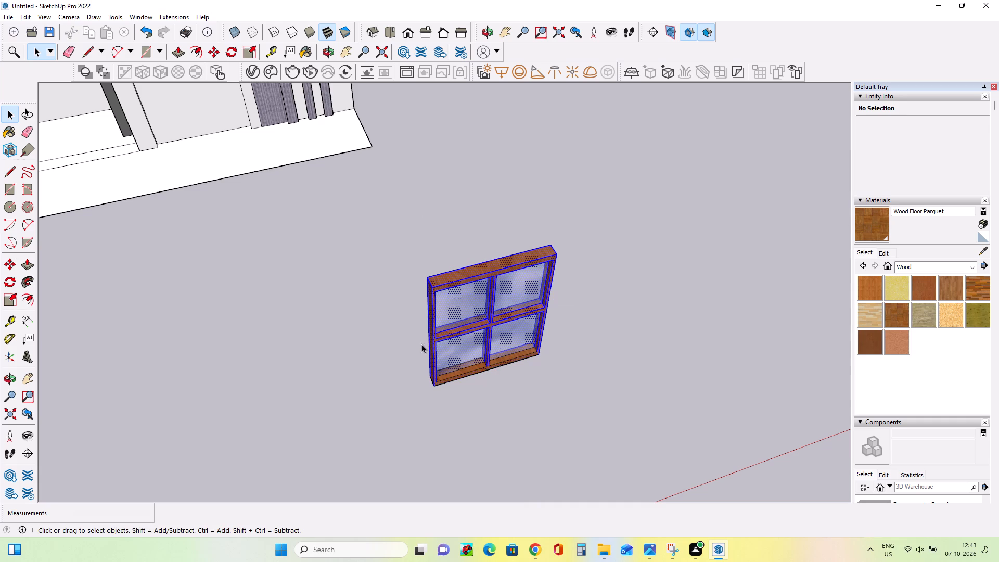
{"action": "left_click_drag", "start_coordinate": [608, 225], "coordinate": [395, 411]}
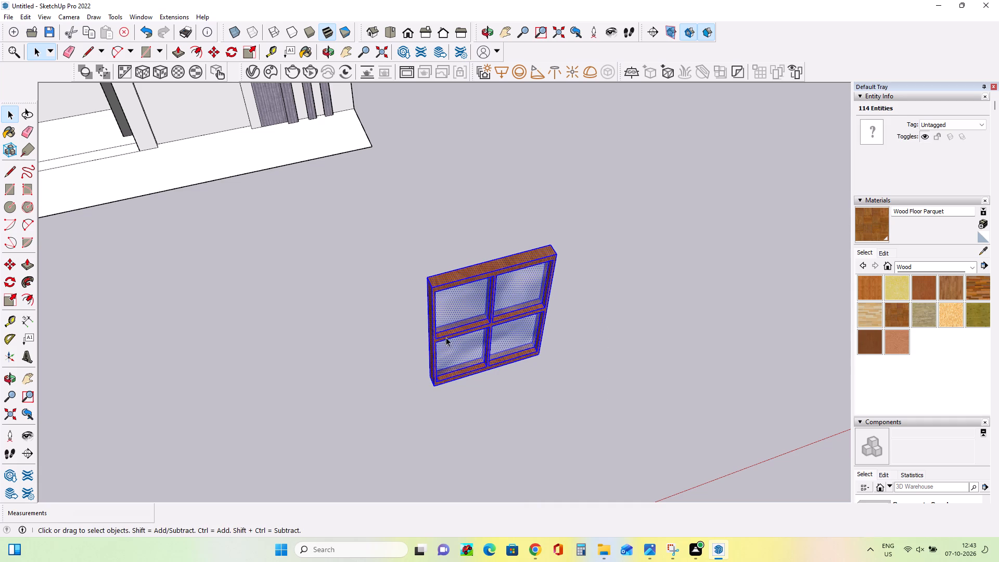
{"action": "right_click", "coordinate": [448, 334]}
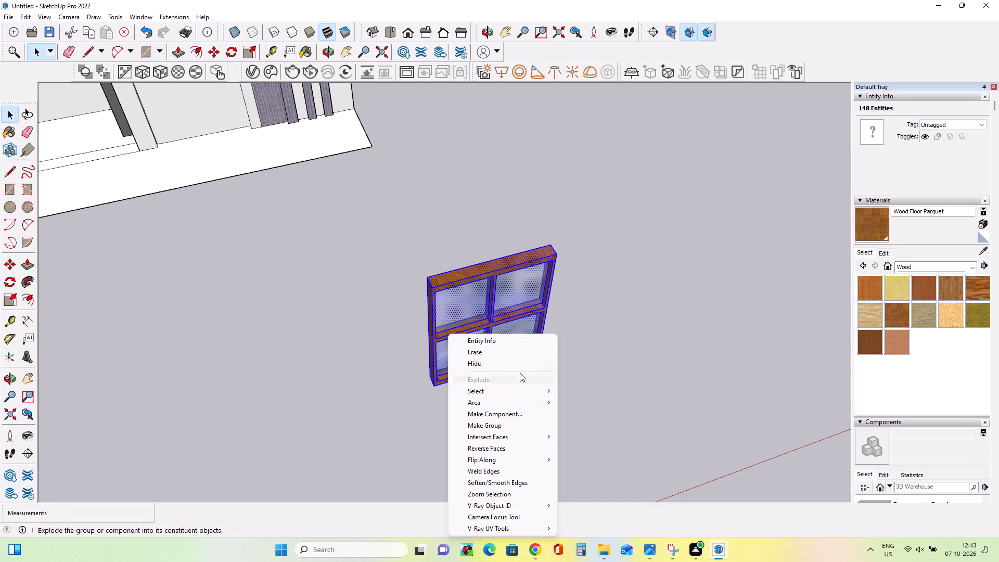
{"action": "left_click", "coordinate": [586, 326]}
Select the exploded four-pane window's geometry and paint its frame with 0137_Black from the Colors-Named materials.
{"action": "left_click_drag", "start_coordinate": [576, 230], "coordinate": [398, 384]}
{"action": "left_click", "coordinate": [893, 314]}
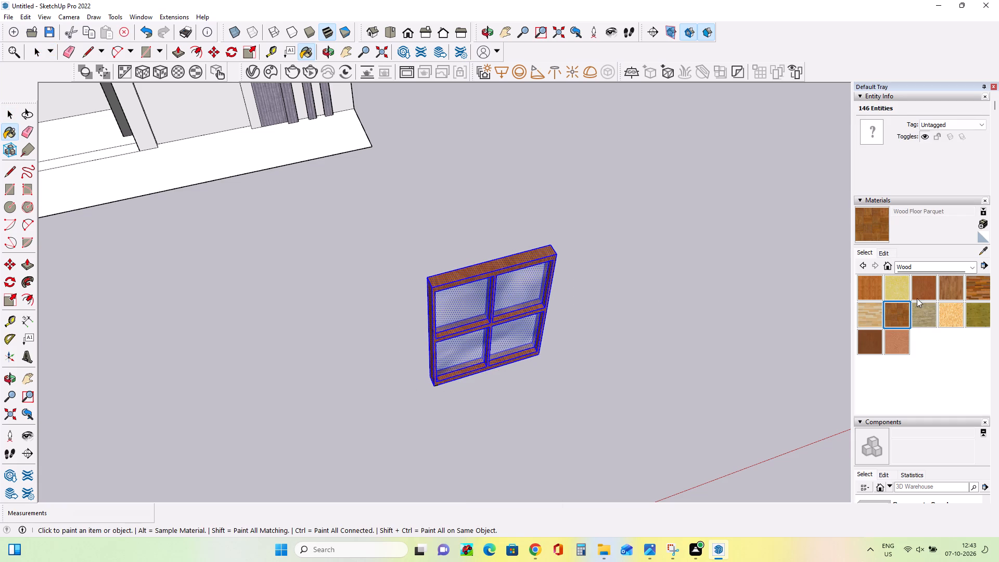
{"action": "left_click", "coordinate": [864, 338]}
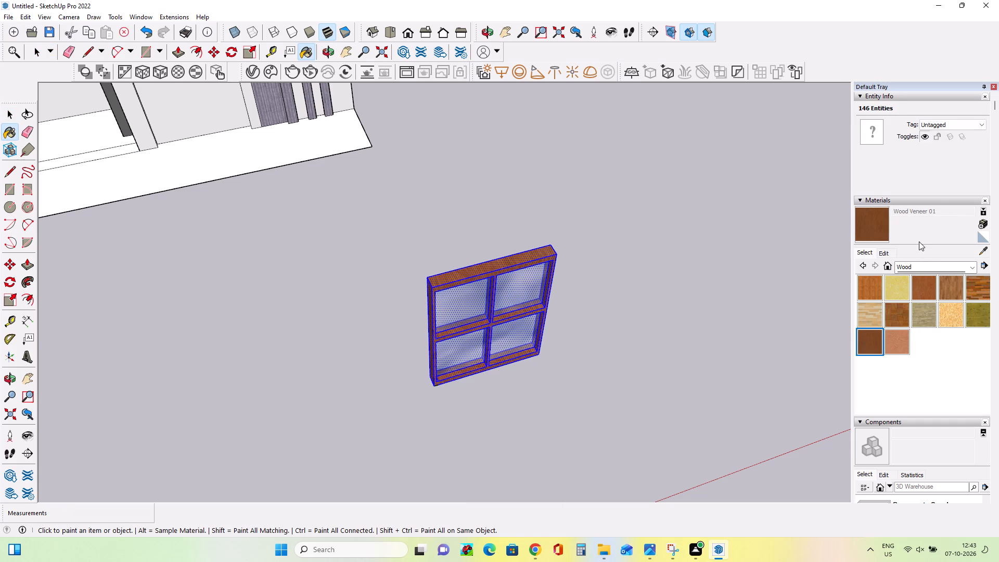
{"action": "left_click", "coordinate": [930, 265]}
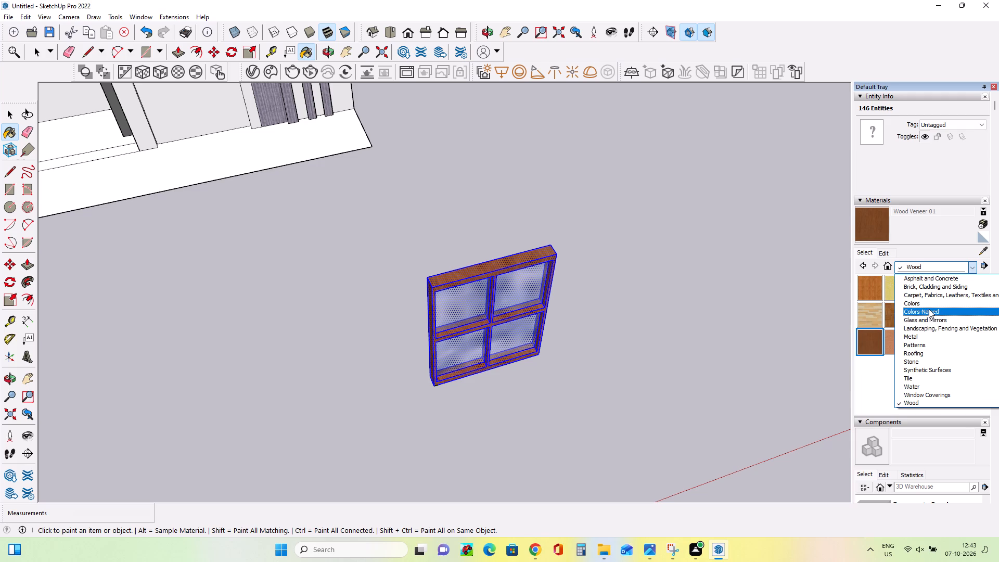
{"action": "left_click", "coordinate": [931, 314]}
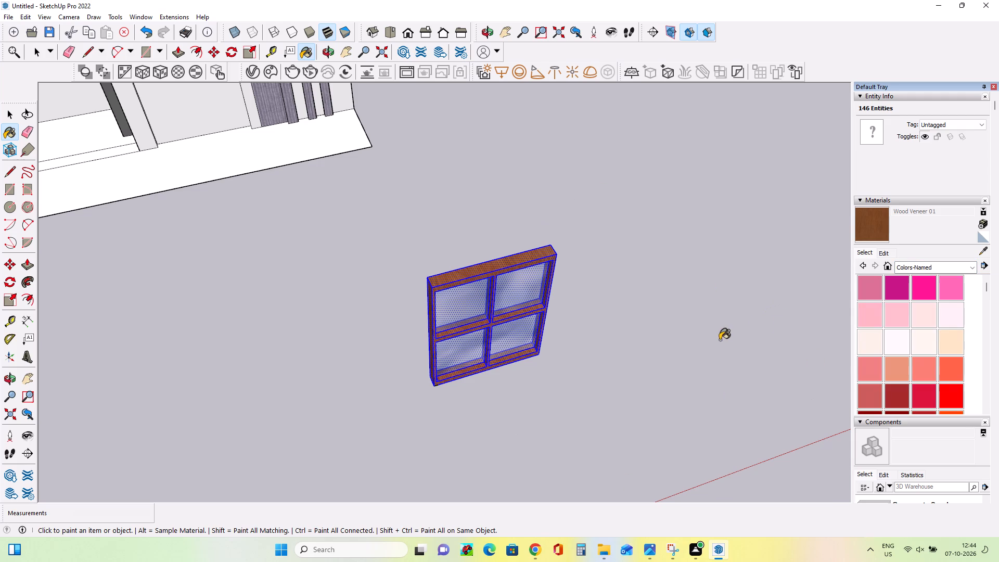
{"action": "scroll", "coordinate": [959, 370], "scroll_direction": "down", "scroll_amount": 10}
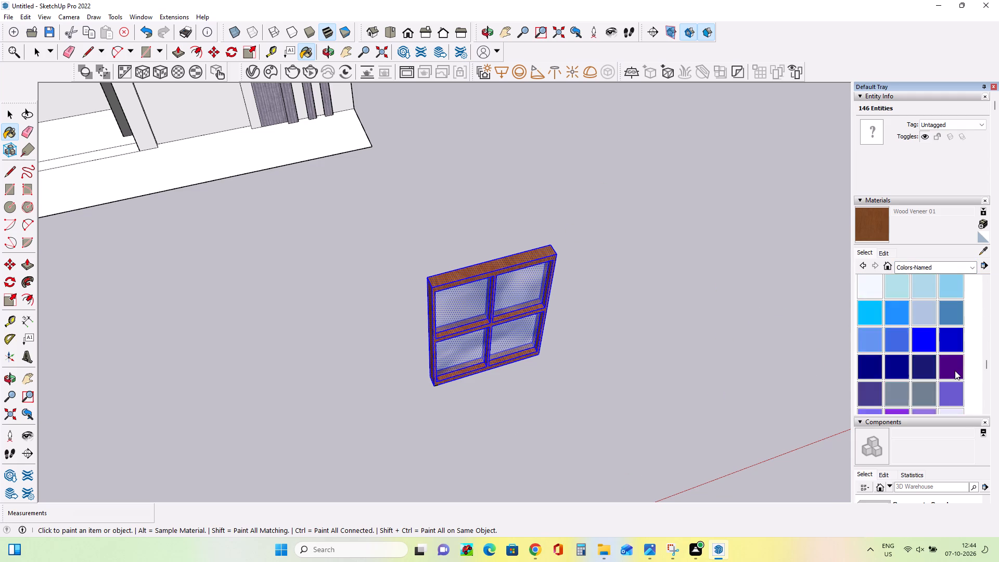
{"action": "scroll", "coordinate": [955, 371], "scroll_direction": "down", "scroll_amount": 2}
{"action": "scroll", "coordinate": [955, 371], "scroll_direction": "up", "scroll_amount": 1}
{"action": "scroll", "coordinate": [955, 371], "scroll_direction": "down", "scroll_amount": 6}
{"action": "left_click", "coordinate": [864, 159]}
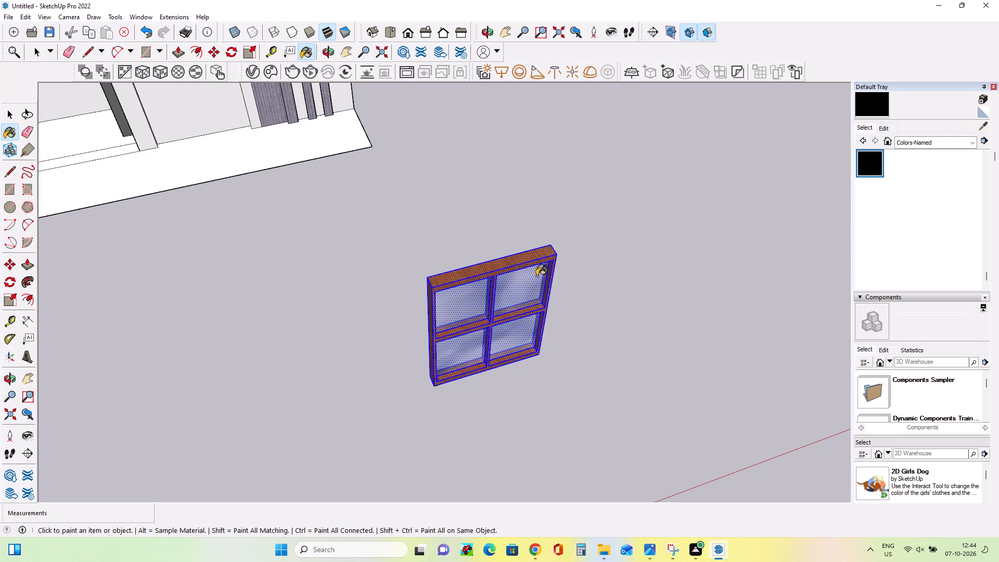
{"action": "left_click", "coordinate": [476, 272]}
{"action": "left_click", "coordinate": [491, 270]}
{"action": "right_click", "coordinate": [489, 267]}
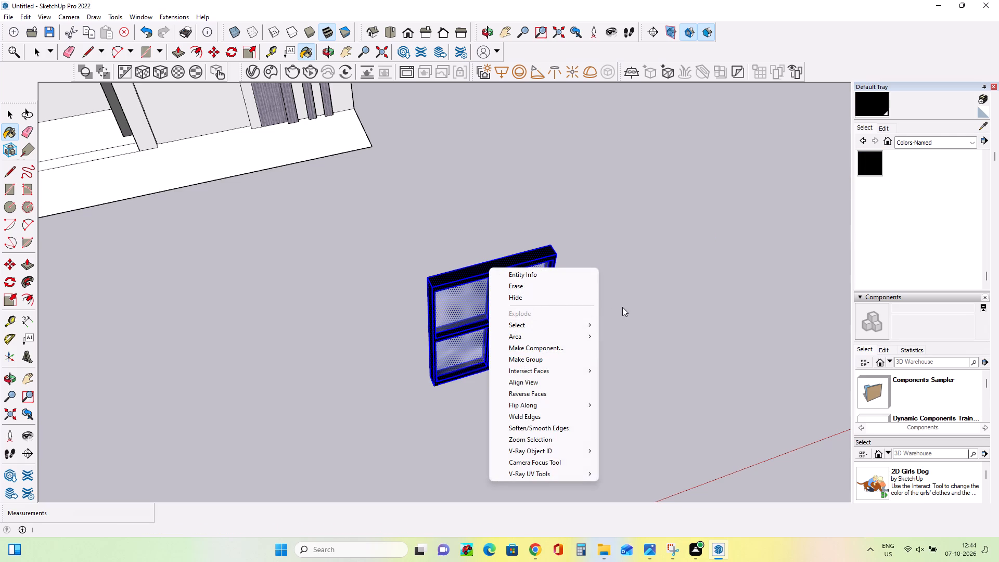
{"action": "left_click", "coordinate": [622, 307]}
{"action": "left_click", "coordinate": [490, 270]}
Make a group from the selected geometry of the black-framed four-pane window.
{"action": "middle_click_drag", "start_coordinate": [569, 371], "coordinate": [518, 273]}
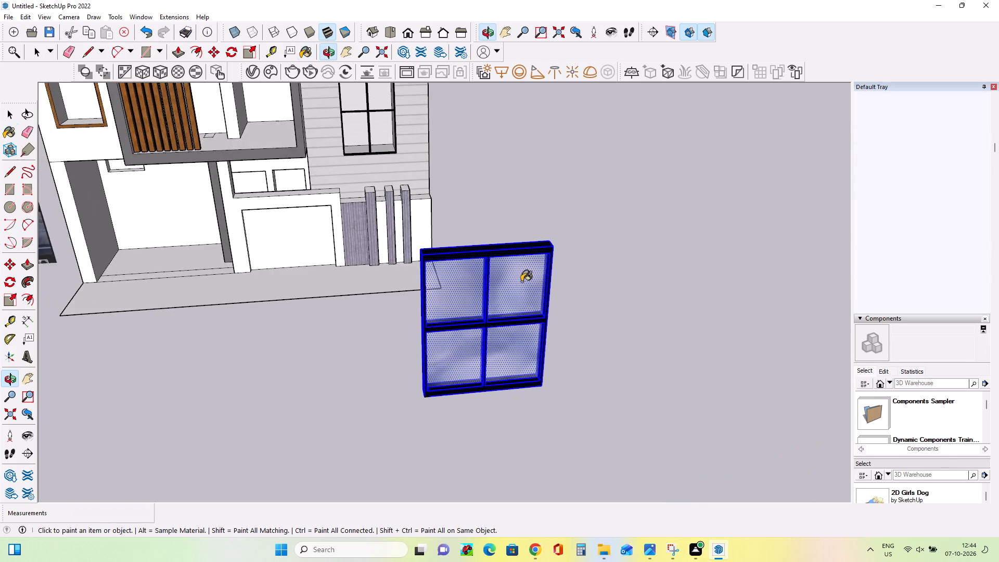
{"action": "scroll", "coordinate": [521, 282], "scroll_direction": "down", "scroll_amount": 12}
{"action": "middle_click_drag", "start_coordinate": [522, 284], "coordinate": [531, 252]}
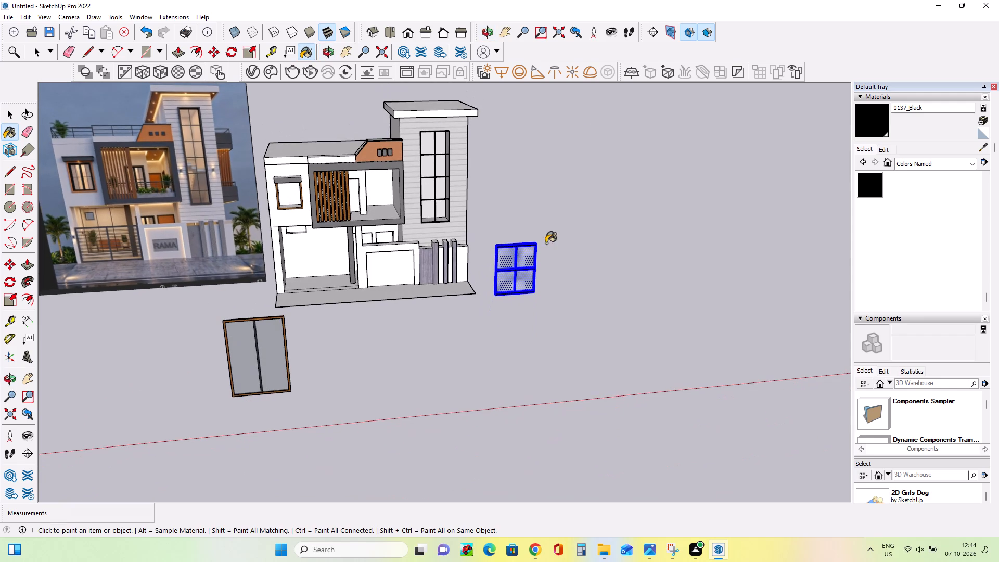
{"action": "right_click", "coordinate": [506, 272]}
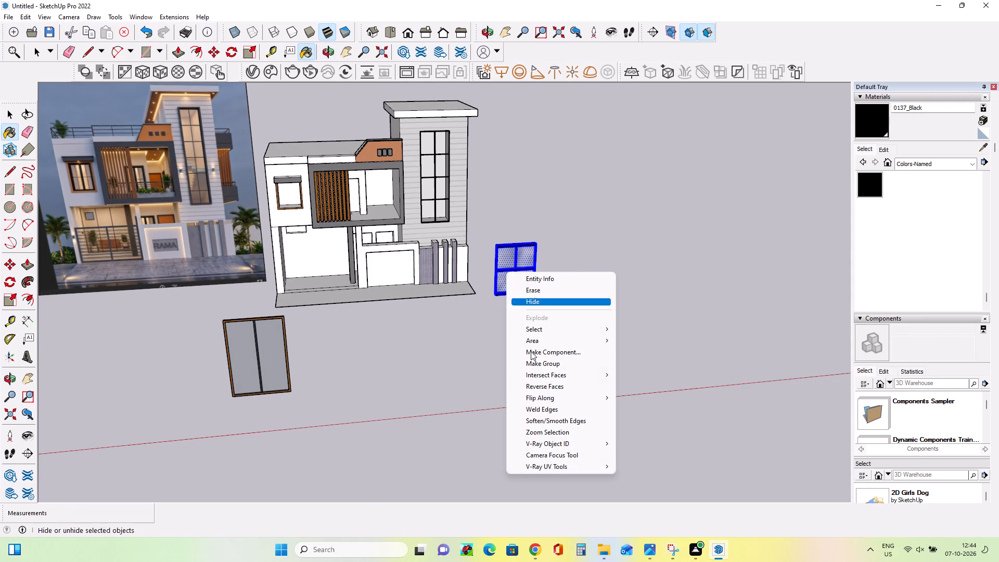
{"action": "left_click", "coordinate": [556, 358]}
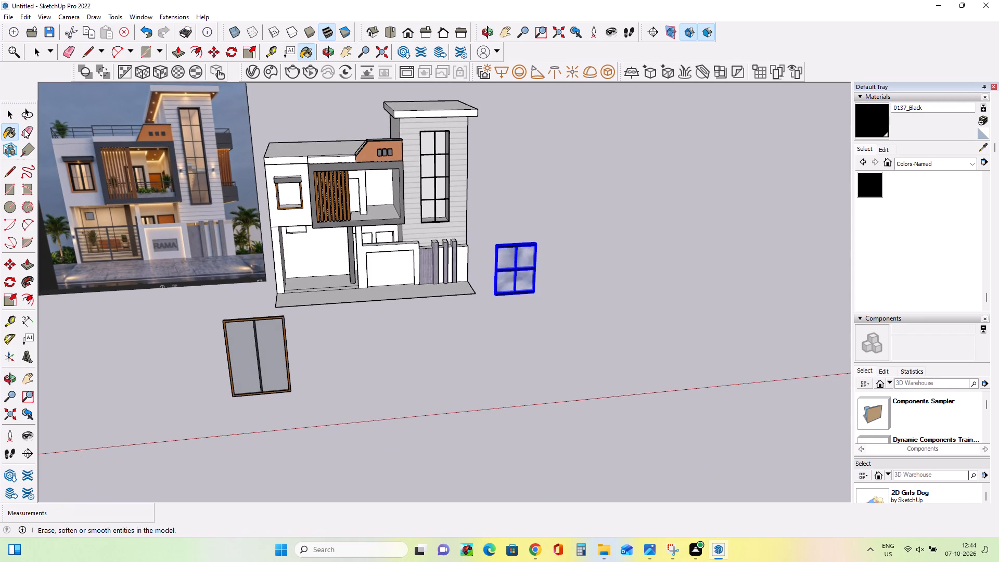
Move the grouped four-pane window by its lower corner onto the wood-trimmed upper-floor opening beneath the grey canopy.
{"action": "left_click", "coordinate": [10, 260]}
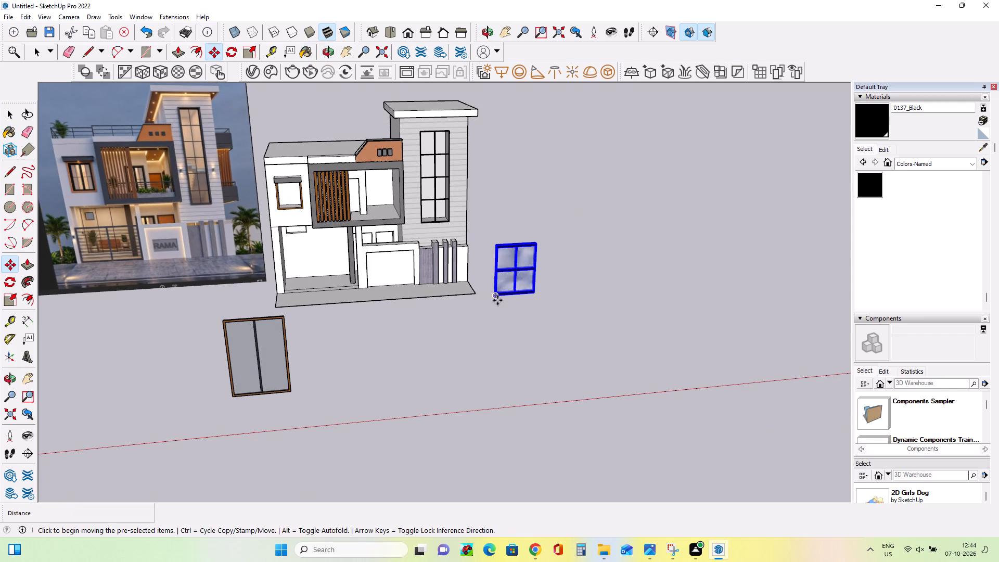
{"action": "left_click", "coordinate": [495, 299]}
{"action": "left_click", "coordinate": [277, 209]}
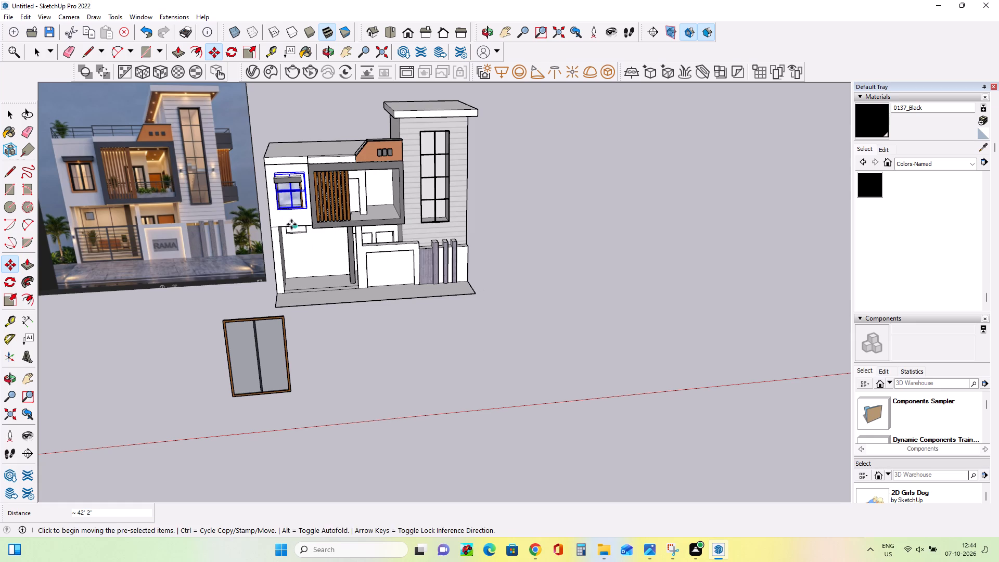
Scale the four-pane window down uniformly from its upper corner to fit inside the wood-trimmed opening.
{"action": "middle_click_drag", "start_coordinate": [293, 225], "coordinate": [383, 162]}
{"action": "scroll", "coordinate": [259, 196], "scroll_direction": "up", "scroll_amount": 8}
{"action": "middle_click_drag", "start_coordinate": [377, 224], "coordinate": [352, 276]}
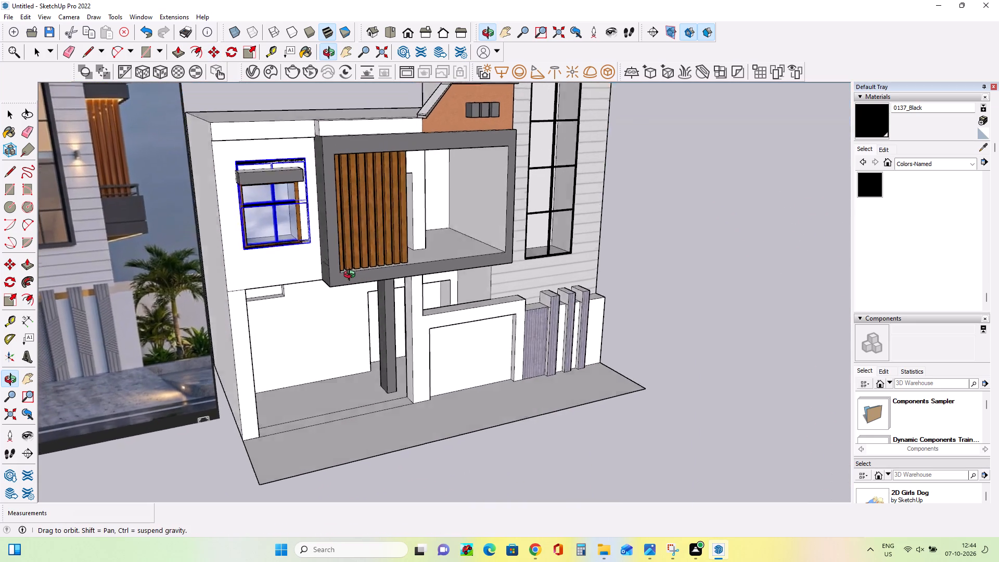
{"action": "middle_click_drag", "start_coordinate": [352, 276], "coordinate": [328, 280]}
{"action": "left_click", "coordinate": [8, 301]}
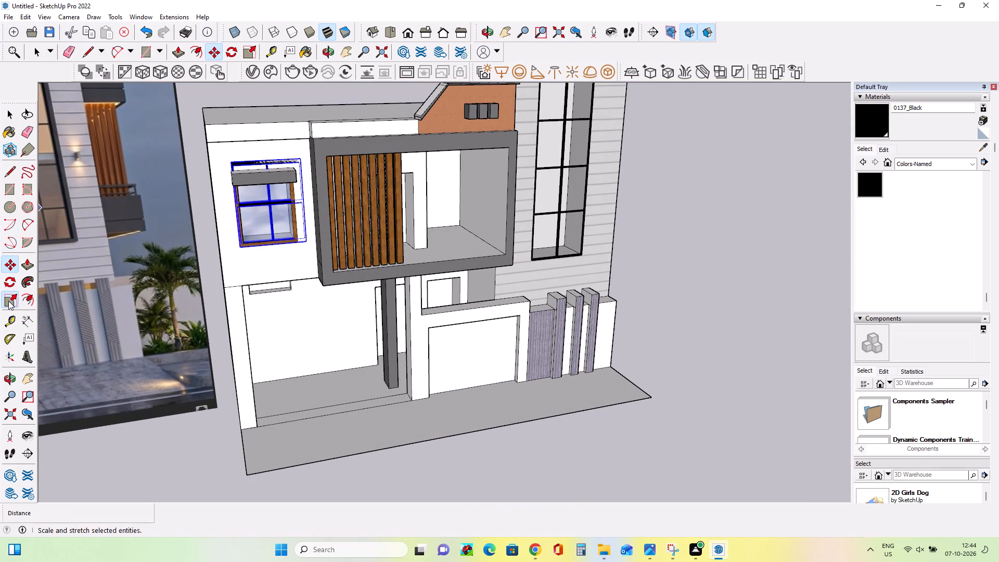
{"action": "left_click", "coordinate": [299, 156]}
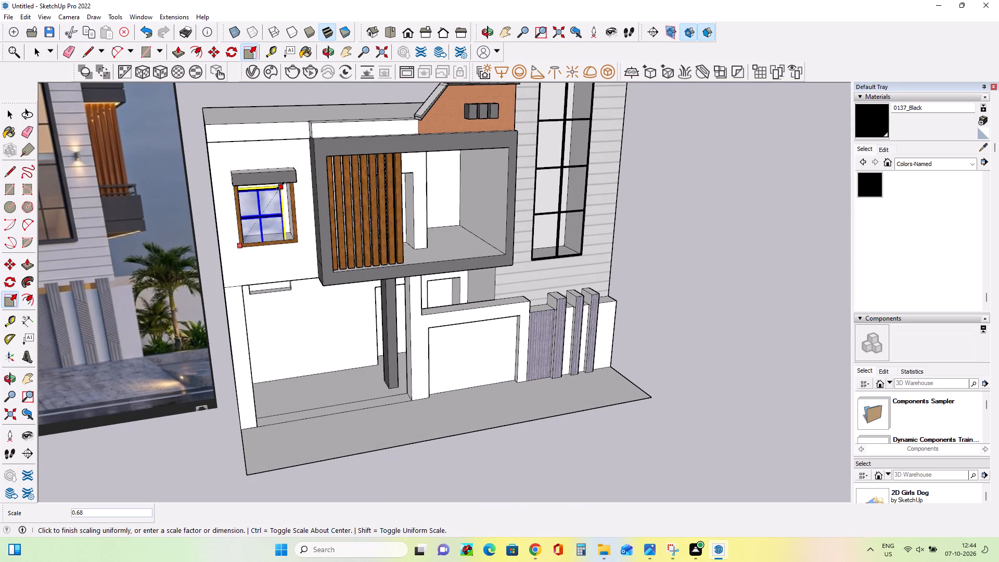
{"action": "left_click", "coordinate": [295, 181]}
Examine the fit of the four-pane window in its wood trim and the whole facade beside the reference photo.
{"action": "middle_click_drag", "start_coordinate": [257, 225], "coordinate": [286, 173]}
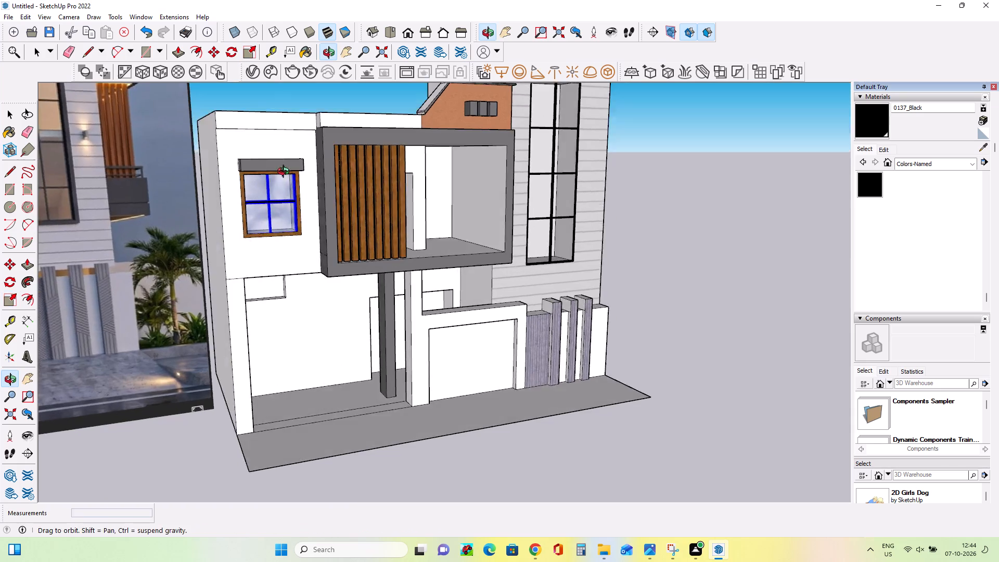
{"action": "middle_click_drag", "start_coordinate": [286, 173], "coordinate": [290, 162]}
{"action": "scroll", "coordinate": [289, 177], "scroll_direction": "up", "scroll_amount": 6}
{"action": "middle_click_drag", "start_coordinate": [329, 235], "coordinate": [269, 253]}
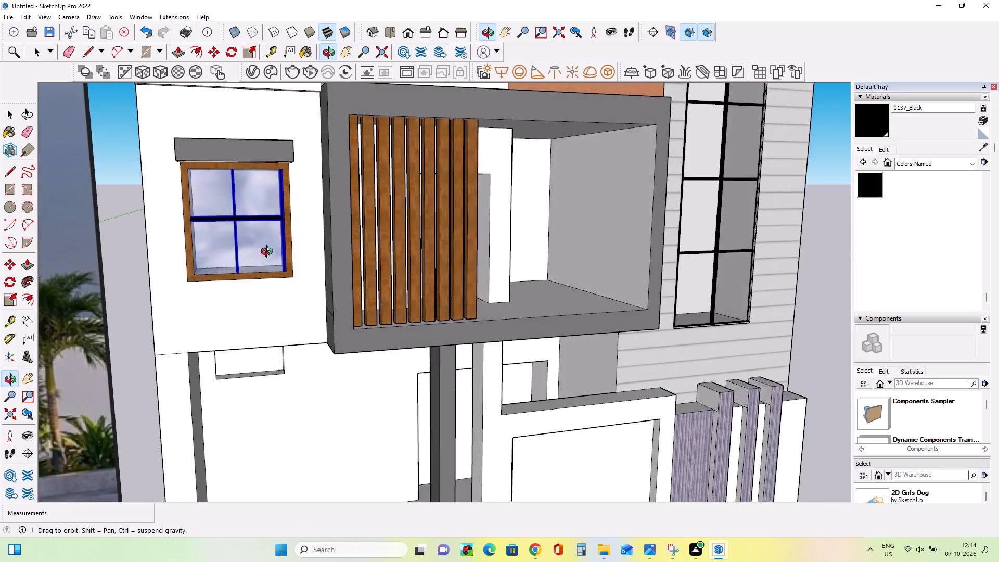
{"action": "middle_click_drag", "start_coordinate": [269, 253], "coordinate": [260, 254]}
{"action": "scroll", "coordinate": [260, 254], "scroll_direction": "down", "scroll_amount": 14}
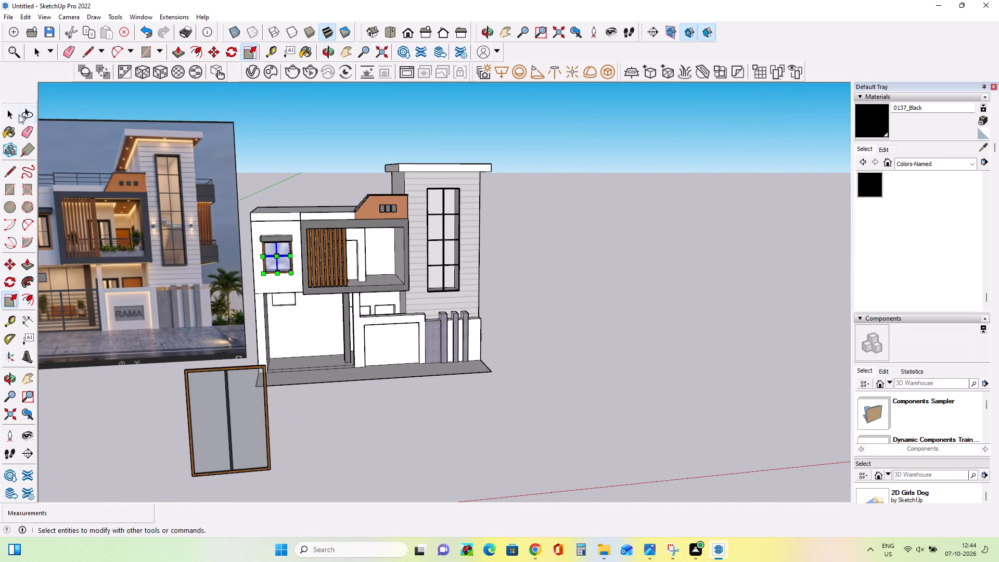
{"action": "left_click", "coordinate": [19, 114]}
{"action": "left_click", "coordinate": [9, 117]}
{"action": "left_click", "coordinate": [320, 122]}
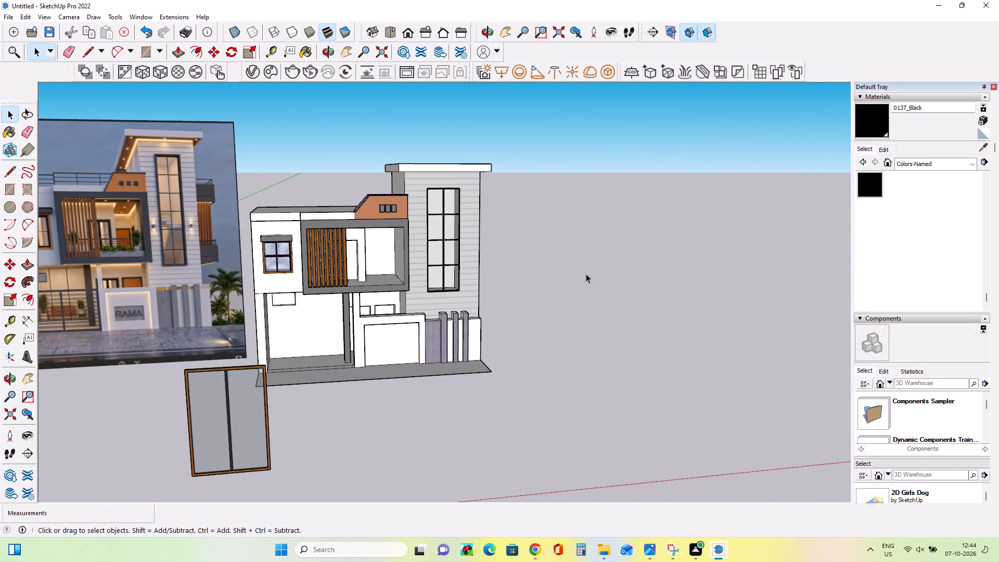
{"action": "middle_click_drag", "start_coordinate": [587, 301], "coordinate": [554, 335]}
{"action": "scroll", "coordinate": [317, 366], "scroll_direction": "up", "scroll_amount": 2}
{"action": "scroll", "coordinate": [372, 355], "scroll_direction": "down", "scroll_amount": 3}
{"action": "middle_click_drag", "start_coordinate": [403, 353], "coordinate": [404, 342]}
{"action": "scroll", "coordinate": [353, 249], "scroll_direction": "up", "scroll_amount": 3}
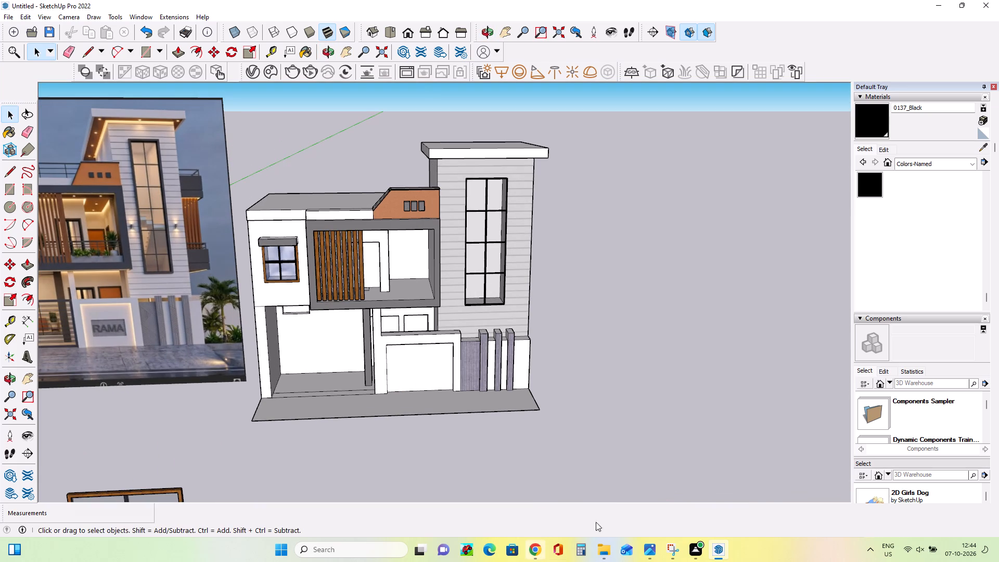
Switch to Chrome and look through the 3D Warehouse window results for a dark-framed model that suits the balcony doorway.
{"action": "left_click", "coordinate": [536, 553]}
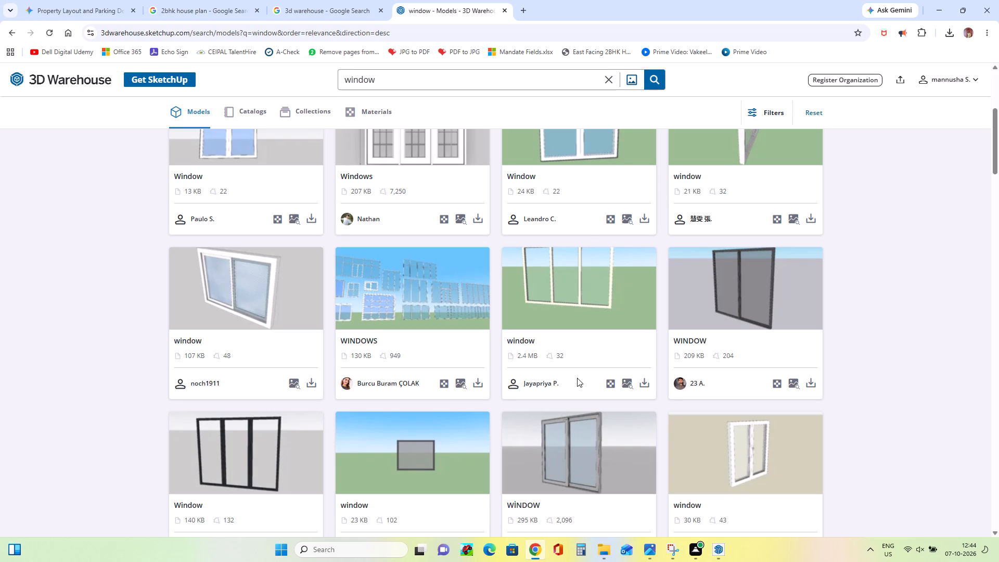
{"action": "scroll", "coordinate": [577, 378], "scroll_direction": "down", "scroll_amount": 1}
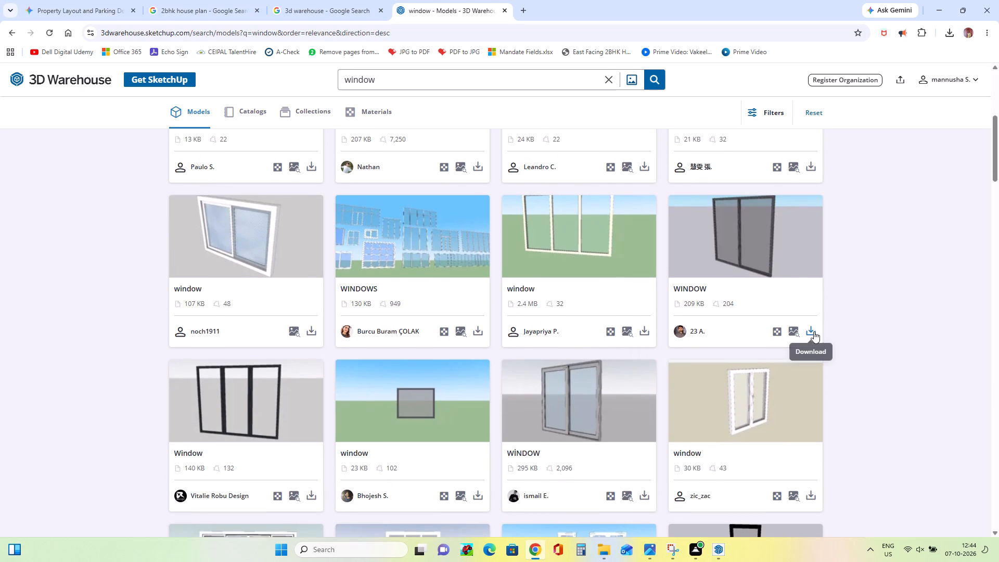
{"action": "left_click", "coordinate": [814, 331]}
{"action": "scroll", "coordinate": [621, 343], "scroll_direction": "down", "scroll_amount": 4}
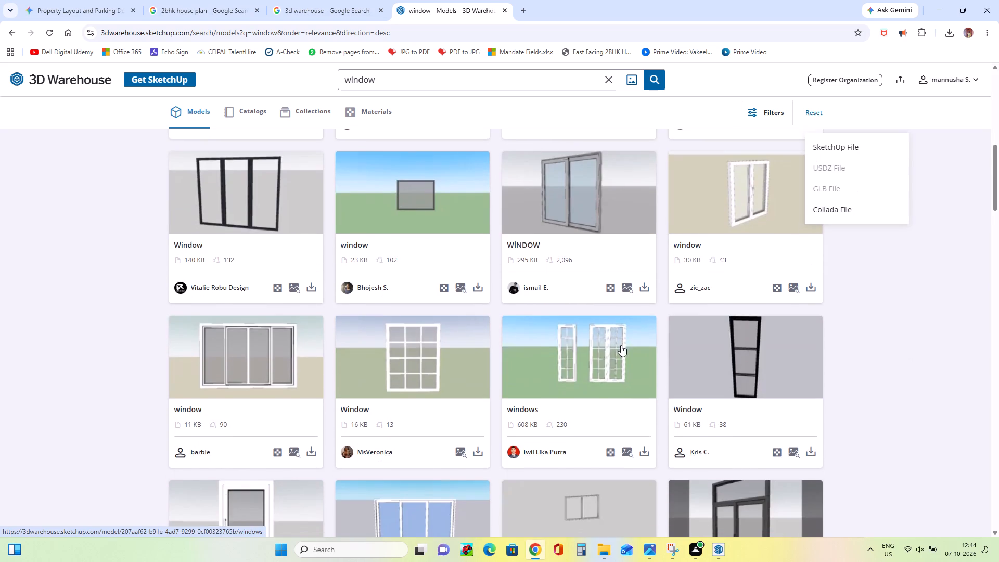
{"action": "scroll", "coordinate": [621, 345], "scroll_direction": "down", "scroll_amount": 10}
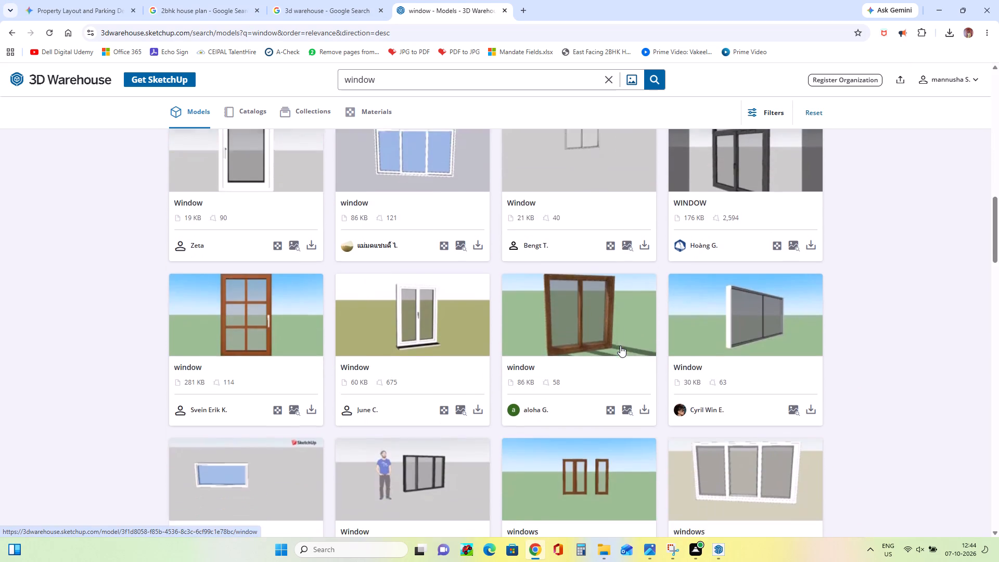
{"action": "scroll", "coordinate": [620, 346], "scroll_direction": "down", "scroll_amount": 1}
{"action": "scroll", "coordinate": [620, 346], "scroll_direction": "up", "scroll_amount": 2}
{"action": "scroll", "coordinate": [620, 346], "scroll_direction": "down", "scroll_amount": 4}
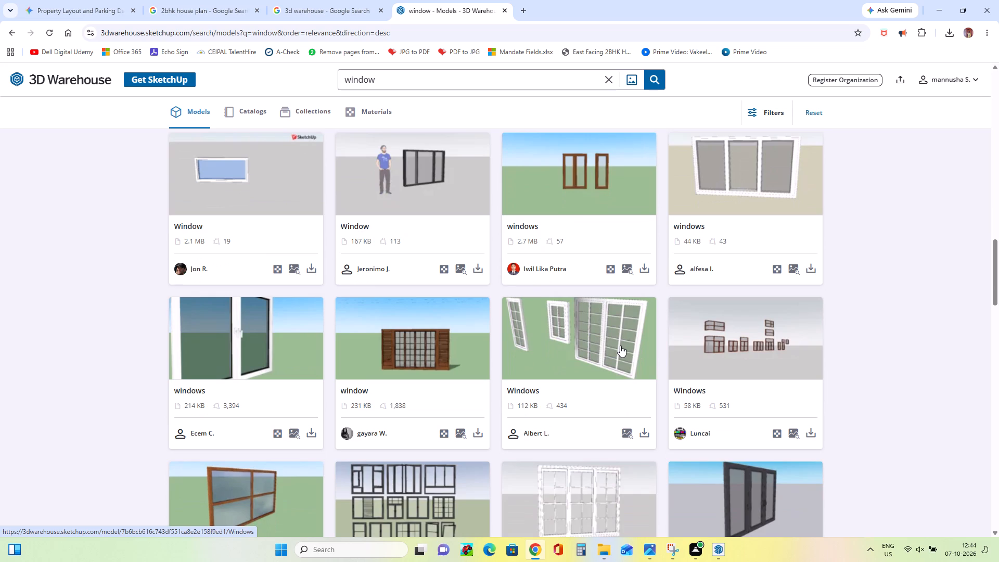
{"action": "scroll", "coordinate": [620, 346], "scroll_direction": "down", "scroll_amount": 10}
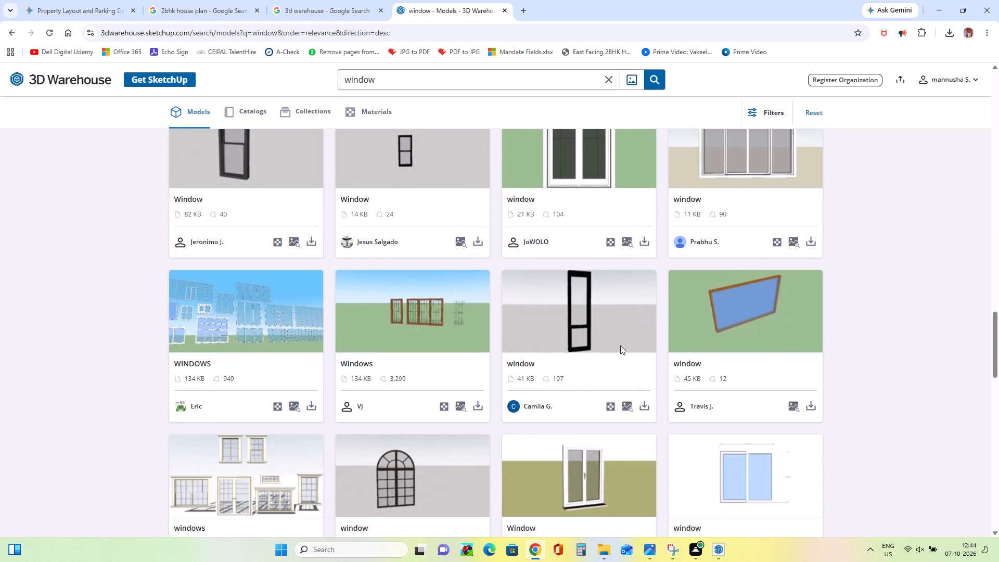
{"action": "scroll", "coordinate": [620, 346], "scroll_direction": "up", "scroll_amount": 15}
{"action": "scroll", "coordinate": [620, 346], "scroll_direction": "down", "scroll_amount": 1}
{"action": "scroll", "coordinate": [620, 346], "scroll_direction": "up", "scroll_amount": 20}
{"action": "scroll", "coordinate": [620, 346], "scroll_direction": "up", "scroll_amount": 2}
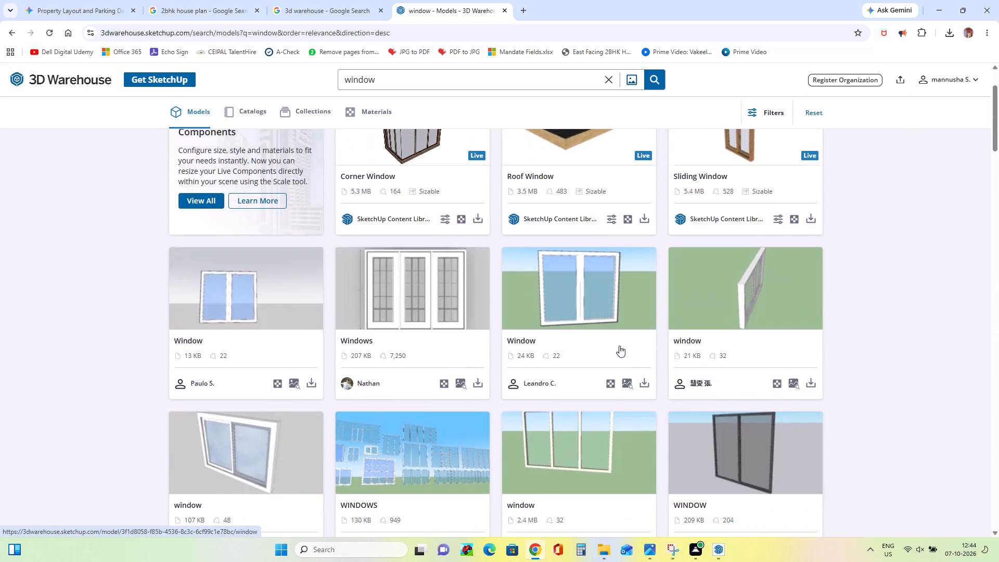
{"action": "scroll", "coordinate": [619, 346], "scroll_direction": "up", "scroll_amount": 6}
Download the dark-framed two-panel "WINDOW" model (209 KB) as a SketchUp file and return to SketchUp.
{"action": "scroll", "coordinate": [619, 346], "scroll_direction": "down", "scroll_amount": 6}
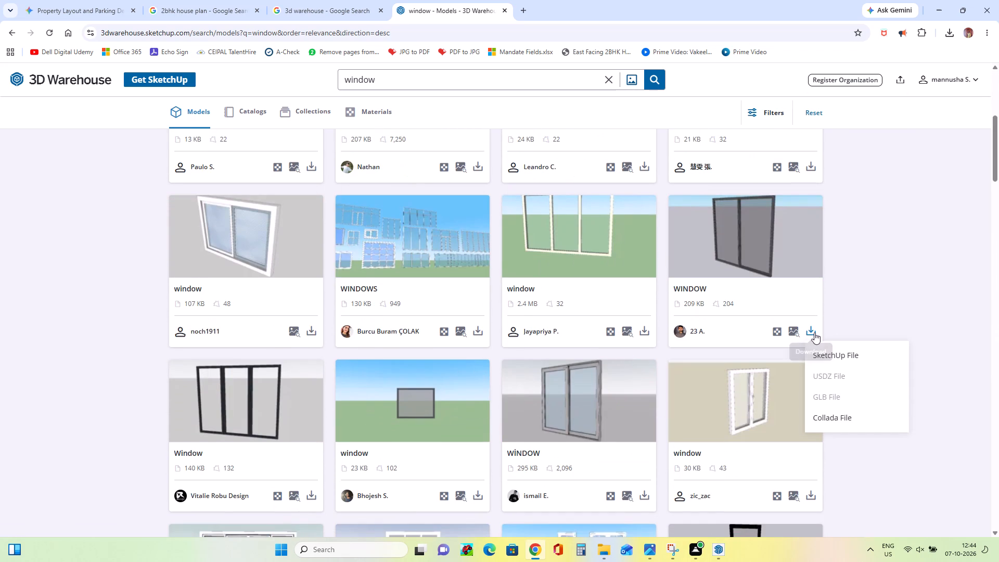
{"action": "left_click", "coordinate": [831, 352]}
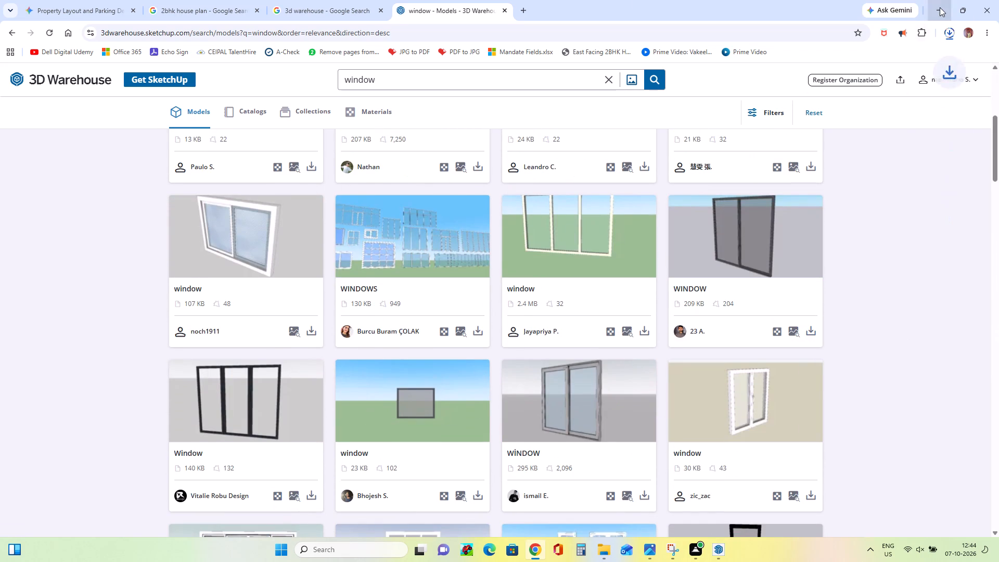
{"action": "left_click", "coordinate": [940, 7]}
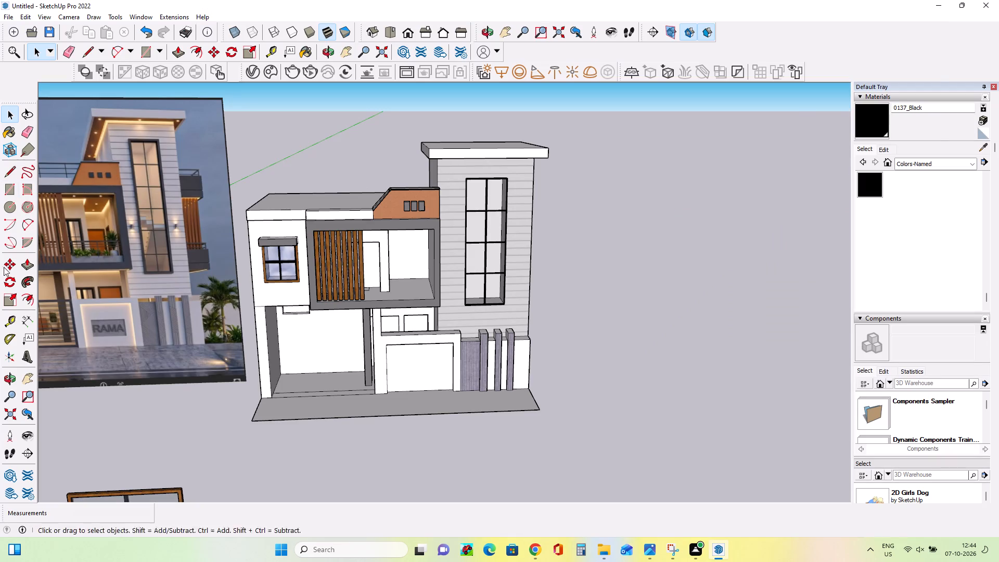
Import the downloaded PENTEK steel sliding model and place it on open ground beside the striped tower.
{"action": "left_click", "coordinate": [9, 11]}
{"action": "left_click", "coordinate": [9, 12]}
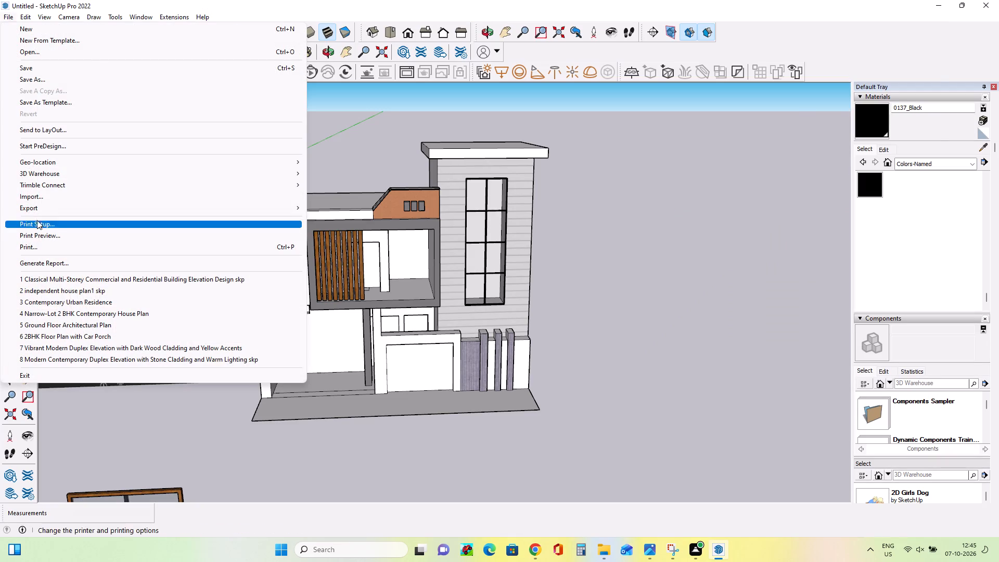
{"action": "left_click", "coordinate": [46, 194]}
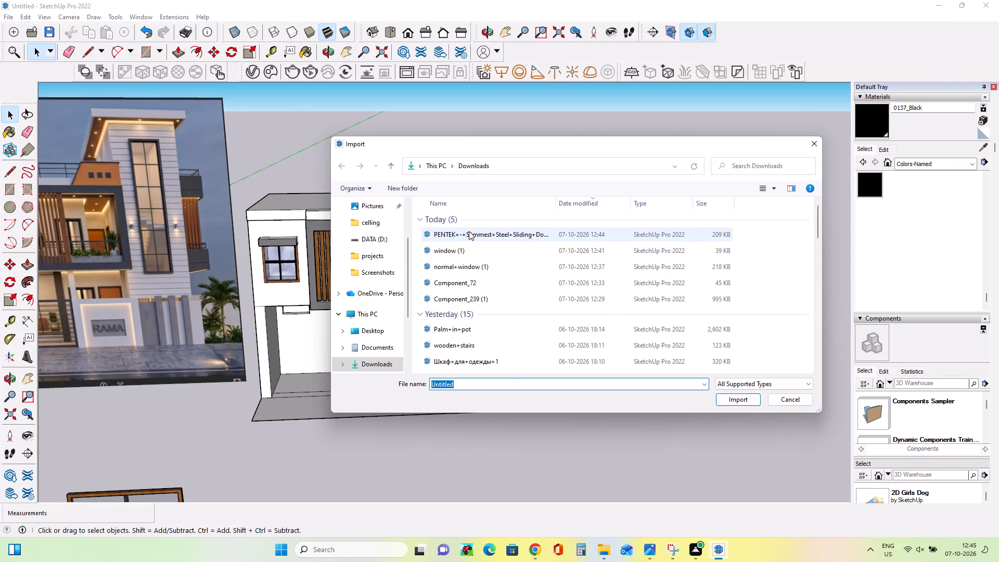
{"action": "left_click", "coordinate": [469, 233]}
{"action": "left_click", "coordinate": [747, 396]}
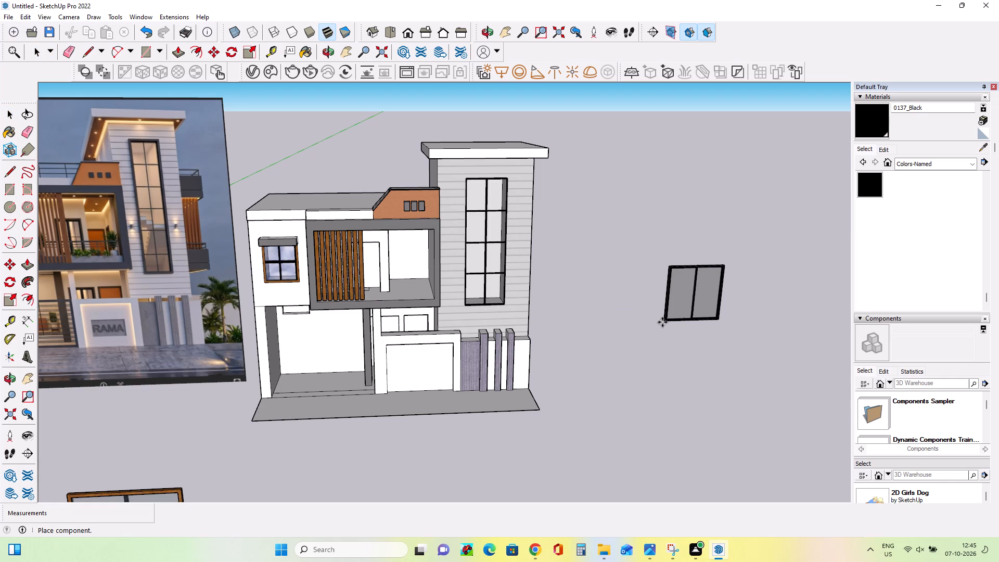
{"action": "left_click", "coordinate": [662, 322]}
Move the imported sliding window by its lower corner into the balcony frame beside the wooden slats.
{"action": "middle_click_drag", "start_coordinate": [759, 343], "coordinate": [612, 376]}
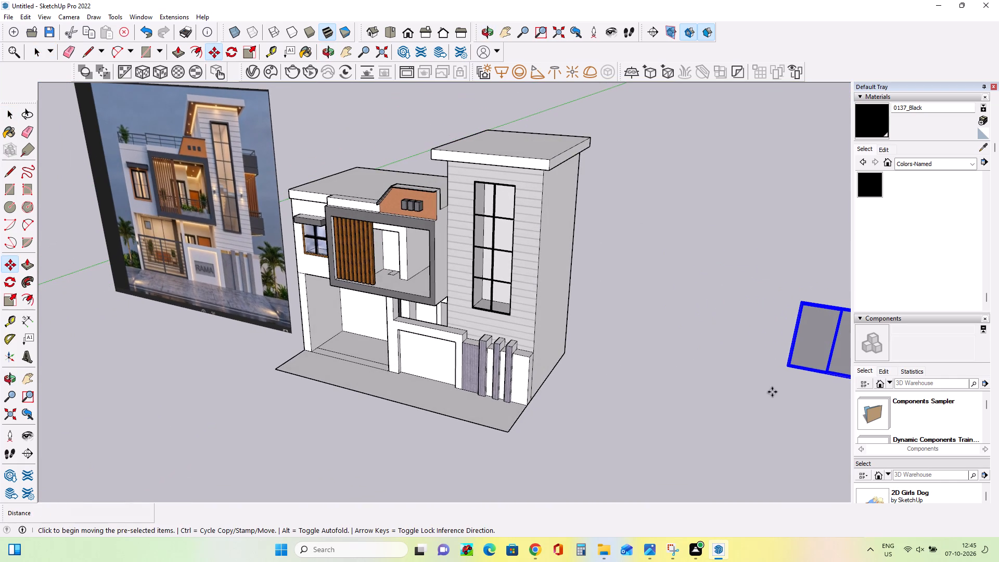
{"action": "left_click", "coordinate": [789, 365]}
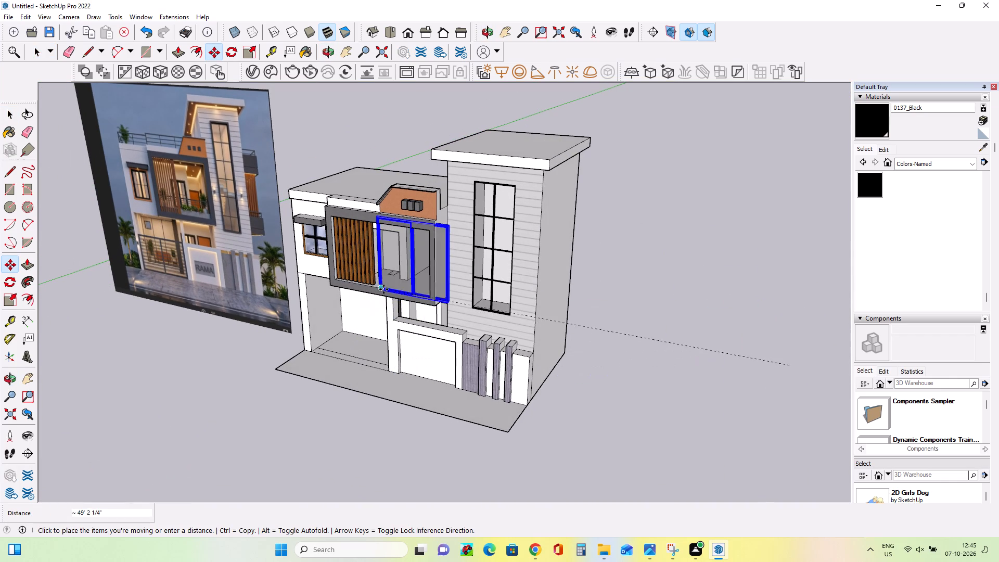
{"action": "left_click", "coordinate": [383, 283]}
Scale the sliding window down in width and height so that it fits within the grey balcony frame.
{"action": "middle_click_drag", "start_coordinate": [427, 299], "coordinate": [470, 268]}
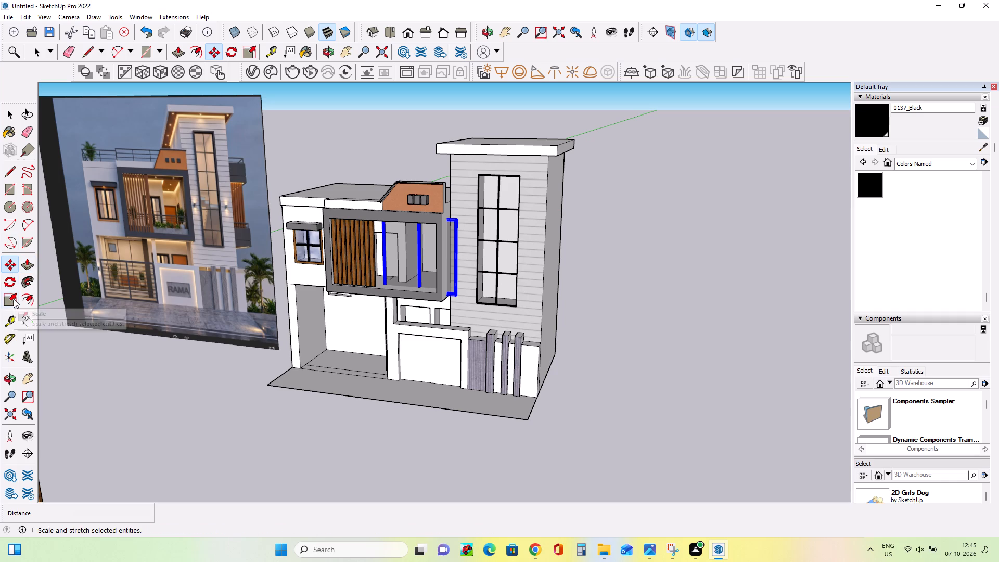
{"action": "left_click", "coordinate": [14, 299]}
{"action": "left_click", "coordinate": [454, 258]}
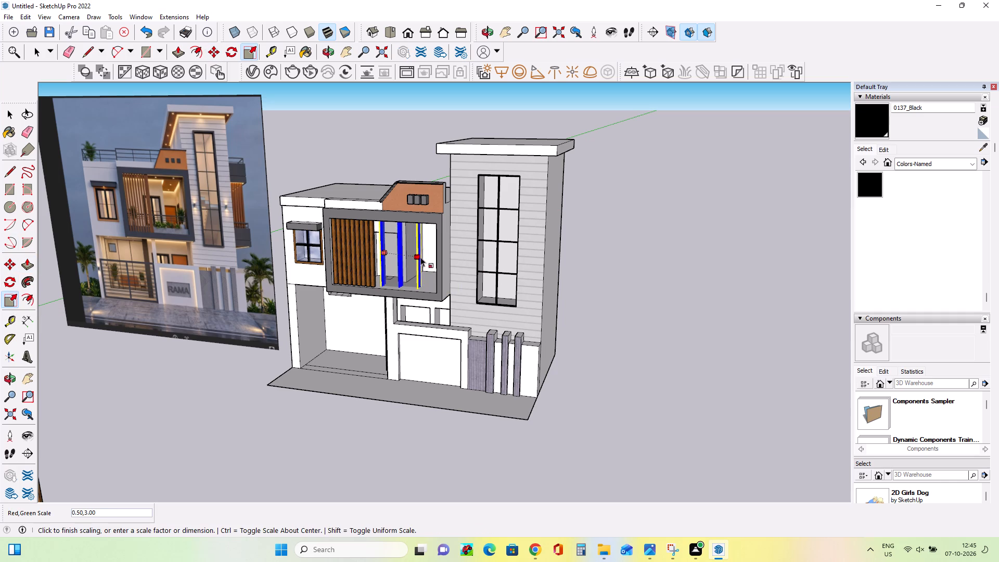
{"action": "left_click", "coordinate": [425, 257]}
{"action": "middle_click_drag", "start_coordinate": [400, 263], "coordinate": [403, 311]}
{"action": "middle_click_drag", "start_coordinate": [408, 276], "coordinate": [450, 158]}
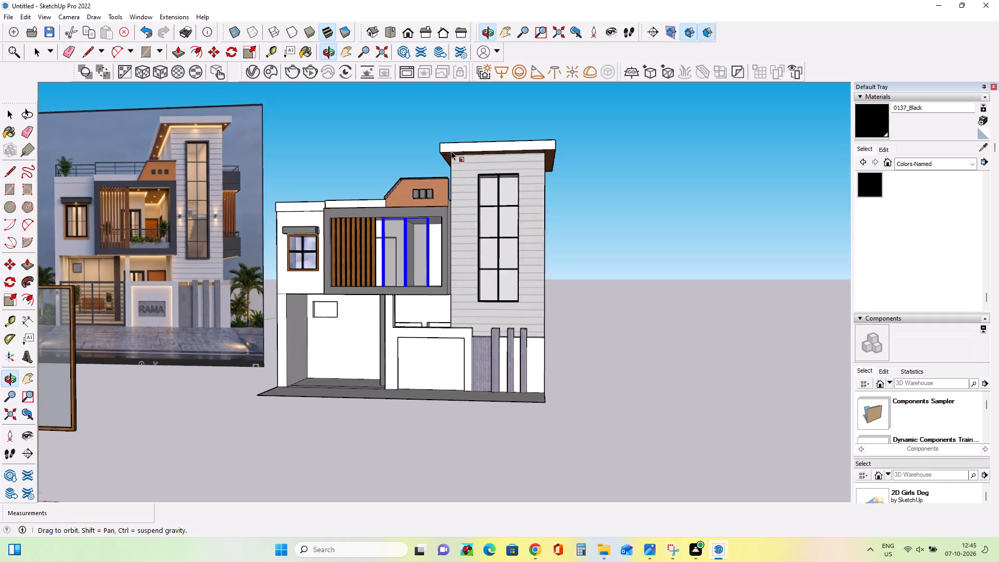
{"action": "scroll", "coordinate": [400, 216], "scroll_direction": "up", "scroll_amount": 6}
{"action": "left_click", "coordinate": [407, 218]}
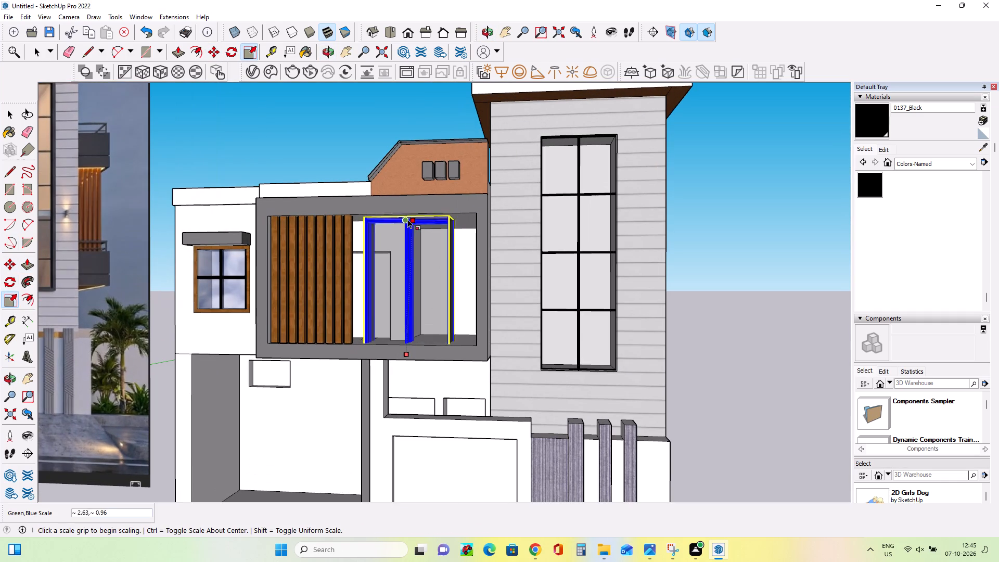
{"action": "left_click", "coordinate": [407, 244]}
Move the sliding window by its lower corner back across the balcony floor to the doorway in the rear wall.
{"action": "middle_click_drag", "start_coordinate": [456, 279], "coordinate": [419, 365]}
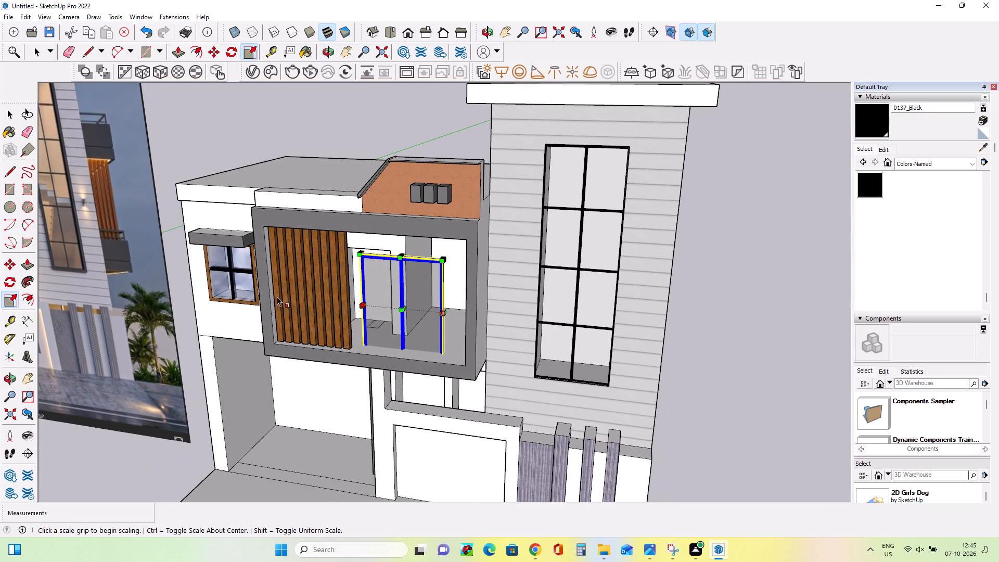
{"action": "left_click", "coordinate": [9, 263]}
{"action": "left_click", "coordinate": [364, 347]}
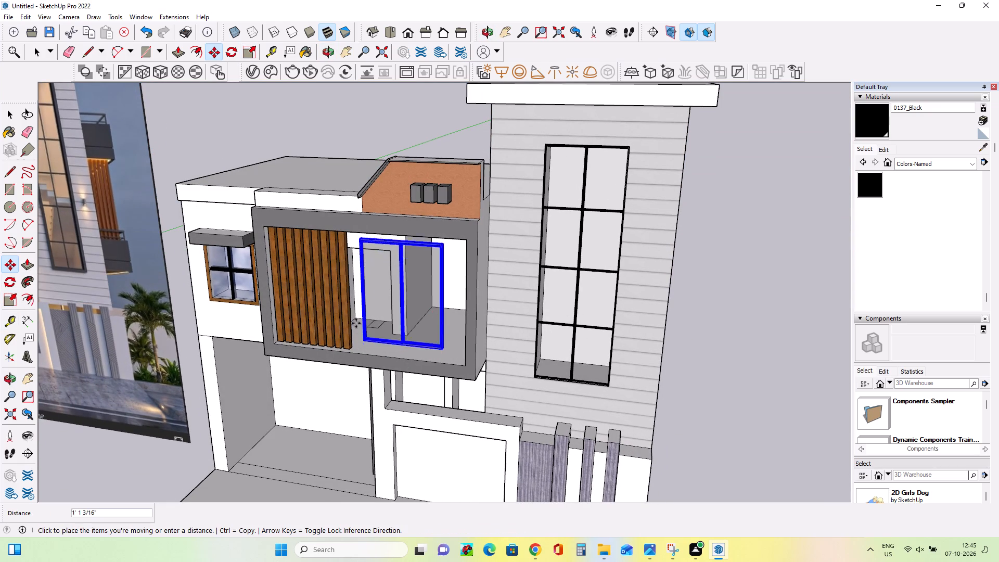
{"action": "left_click", "coordinate": [361, 331]}
{"action": "scroll", "coordinate": [373, 334], "scroll_direction": "up", "scroll_amount": 8}
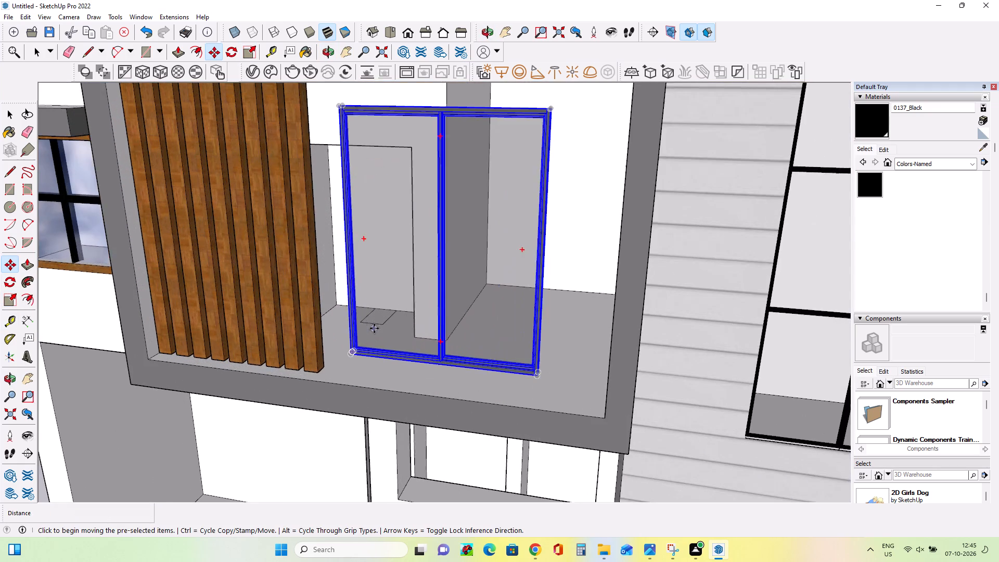
{"action": "middle_click_drag", "start_coordinate": [367, 338], "coordinate": [336, 393]}
{"action": "left_click", "coordinate": [340, 379]}
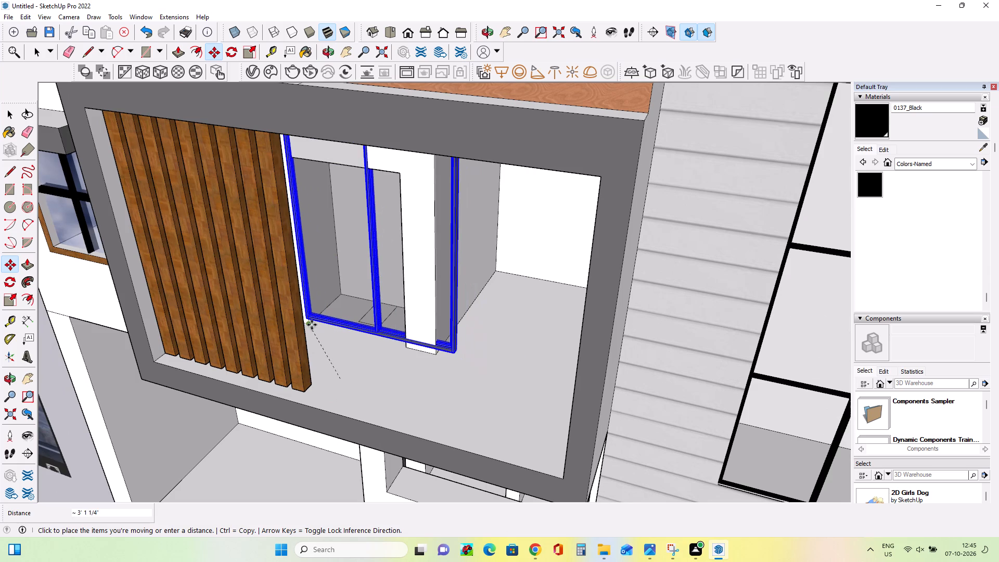
{"action": "left_click", "coordinate": [310, 329]}
{"action": "middle_click", "coordinate": [358, 368]}
{"action": "middle_click_drag", "start_coordinate": [366, 342], "coordinate": [308, 299]}
{"action": "left_click", "coordinate": [299, 303]}
{"action": "left_click", "coordinate": [306, 312]}
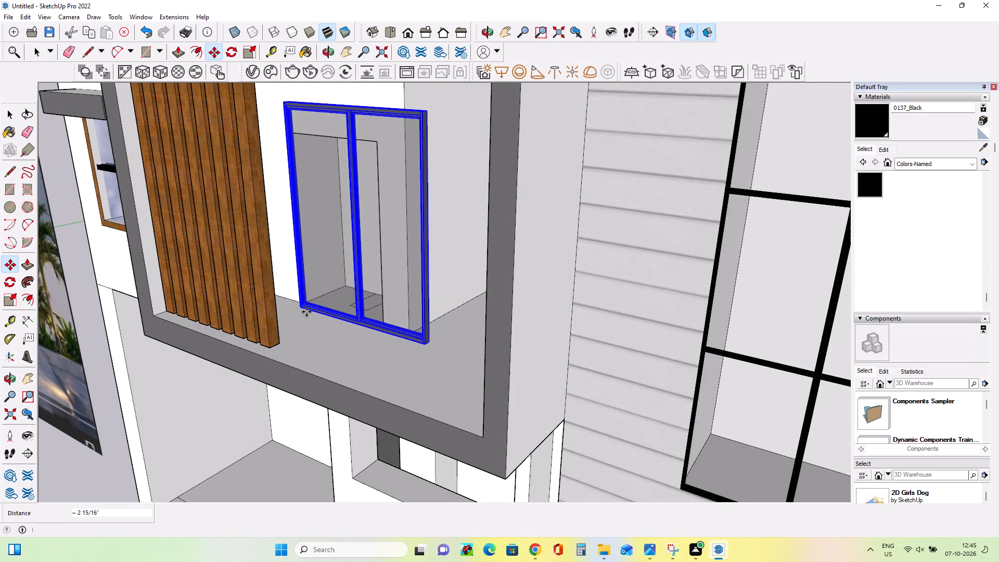
Scale the sliding window along red to narrow it to the width of the rear-wall doorway.
{"action": "middle_click_drag", "start_coordinate": [452, 334], "coordinate": [438, 353]}
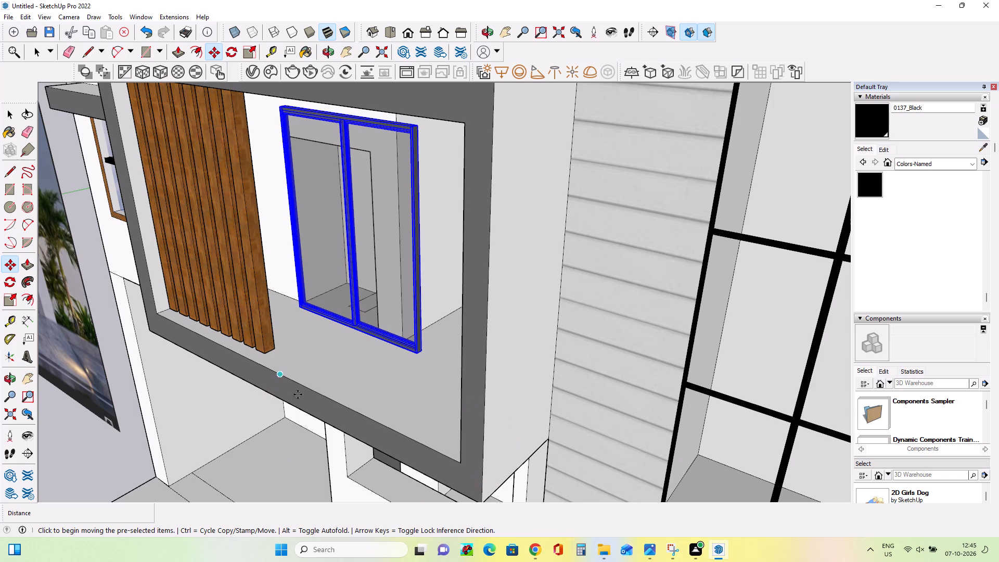
{"action": "middle_click_drag", "start_coordinate": [294, 390], "coordinate": [314, 417]}
{"action": "middle_click_drag", "start_coordinate": [421, 380], "coordinate": [480, 321]}
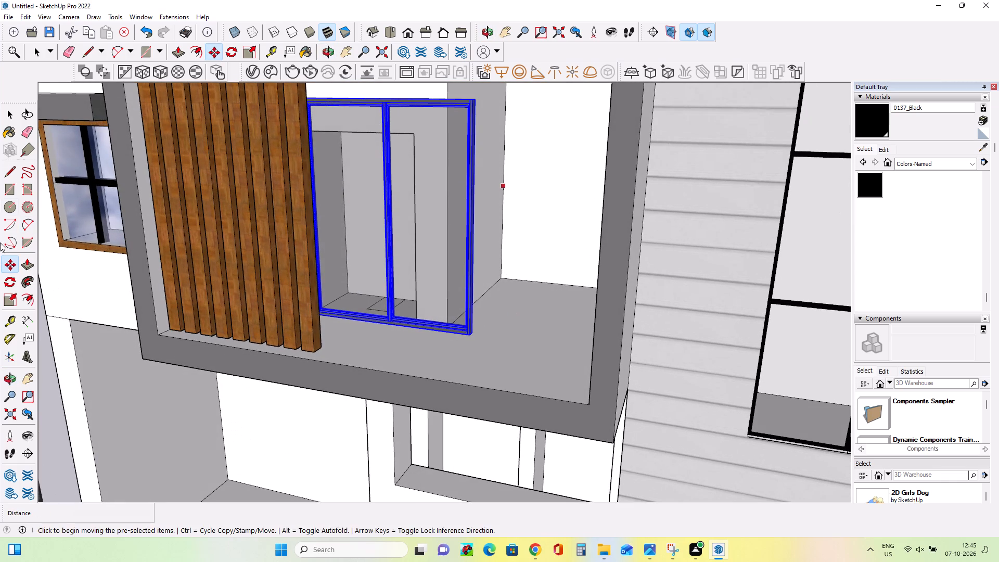
{"action": "left_click", "coordinate": [3, 299]}
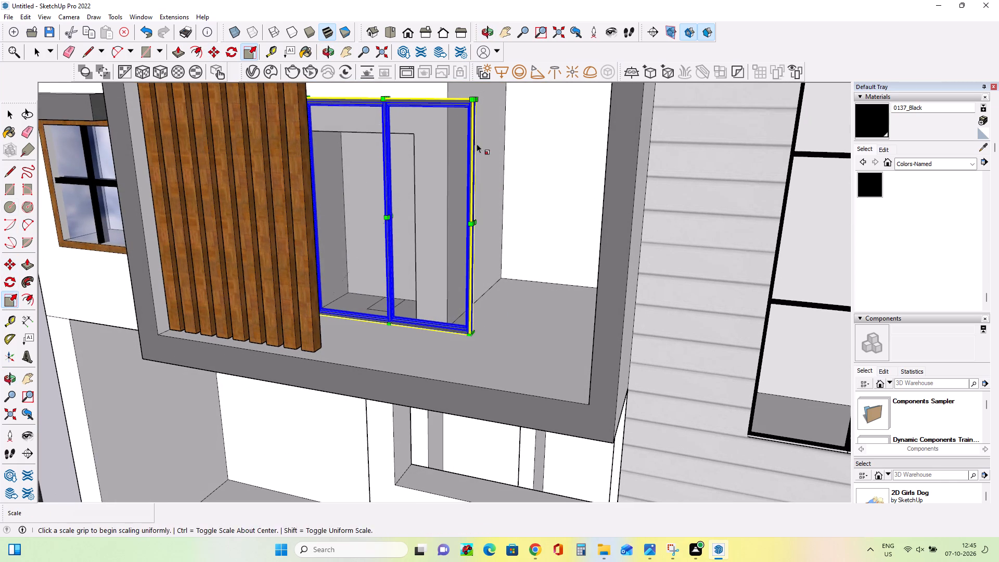
{"action": "left_click", "coordinate": [477, 222]}
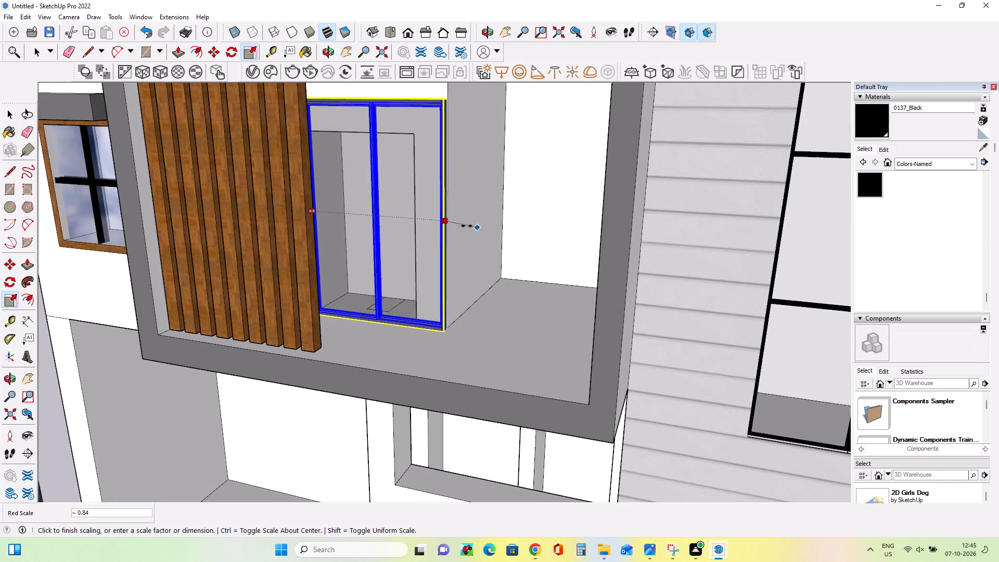
{"action": "left_click", "coordinate": [413, 223]}
Move the sliding window about 3 3/8" by its lower corner onto the bottom corner of the rear-wall doorway.
{"action": "middle_click_drag", "start_coordinate": [450, 262], "coordinate": [406, 274]}
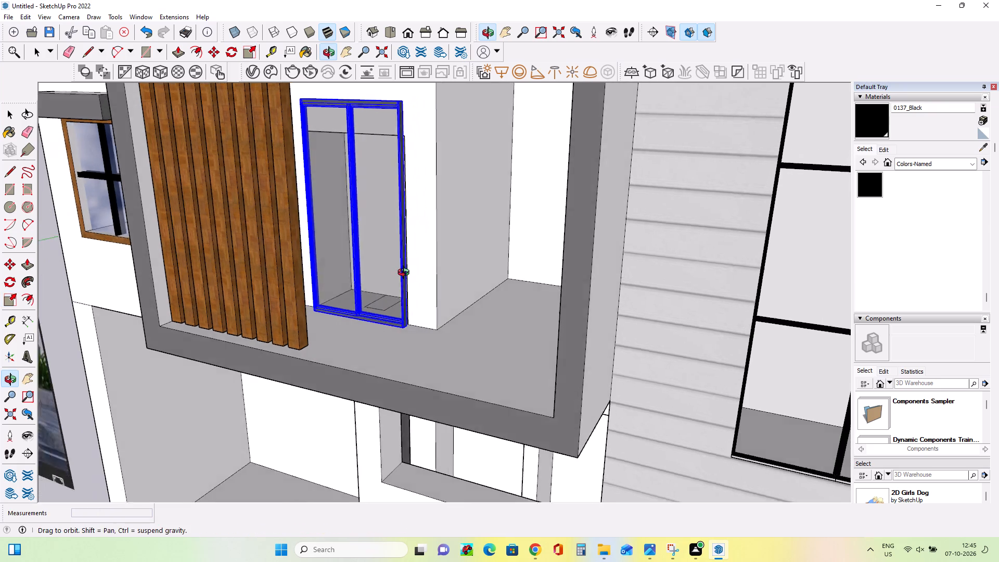
{"action": "middle_click_drag", "start_coordinate": [406, 274], "coordinate": [367, 296]}
{"action": "scroll", "coordinate": [366, 326], "scroll_direction": "up", "scroll_amount": 3}
{"action": "middle_click_drag", "start_coordinate": [365, 329], "coordinate": [394, 320]}
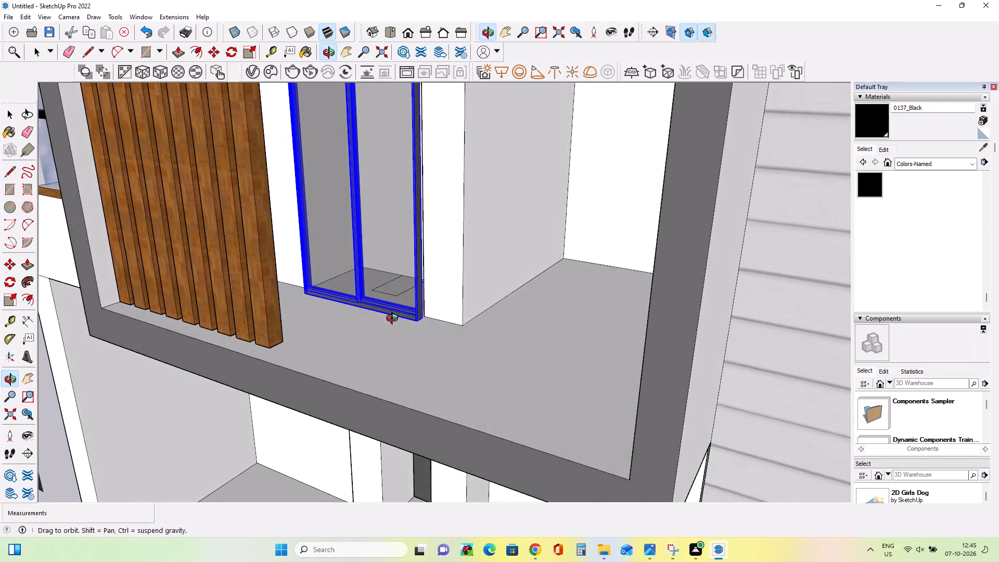
{"action": "middle_click_drag", "start_coordinate": [394, 320], "coordinate": [392, 327]}
{"action": "left_click", "coordinate": [10, 272]}
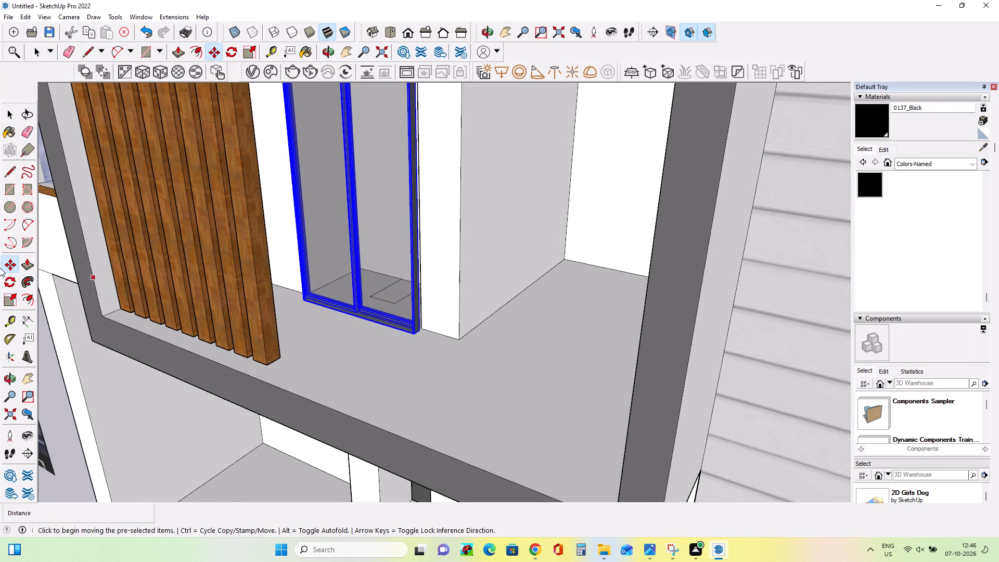
{"action": "left_click", "coordinate": [6, 263]}
{"action": "left_click", "coordinate": [414, 334]}
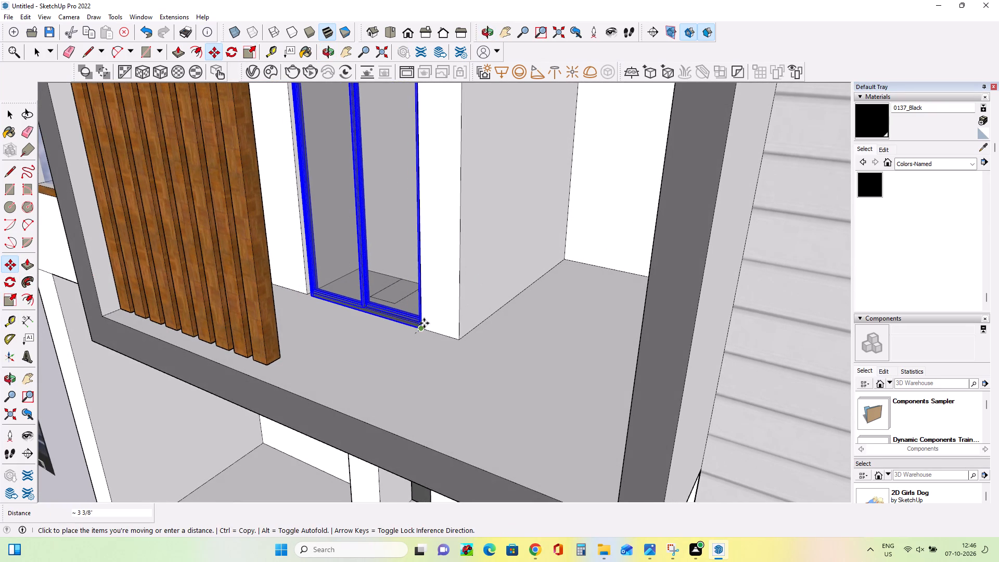
{"action": "left_click", "coordinate": [424, 323]}
Scale the sliding window by about 2.33 along green and 0.86 along blue, bringing its top to the rear-wall doorway head.
{"action": "scroll", "coordinate": [457, 280], "scroll_direction": "down", "scroll_amount": 8}
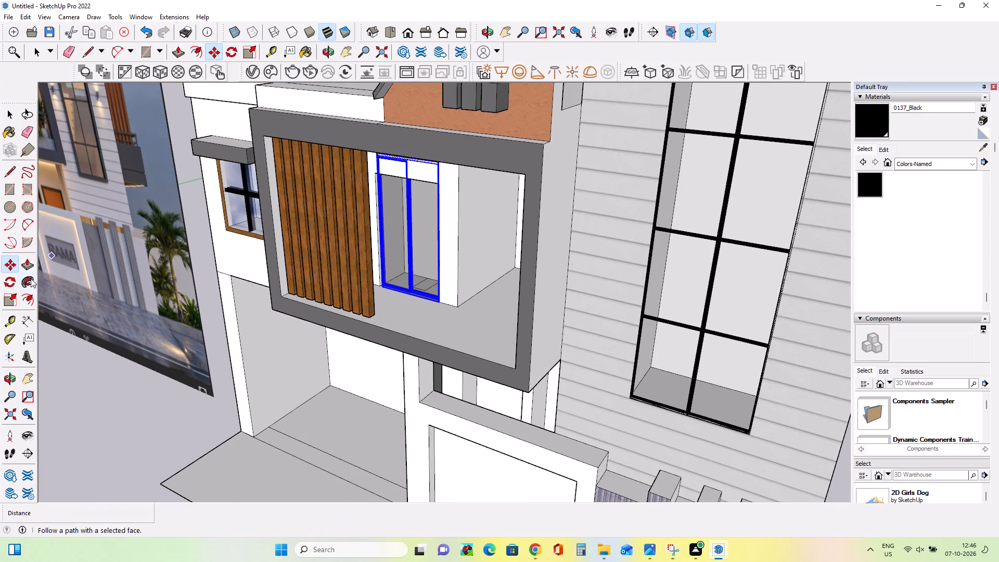
{"action": "left_click", "coordinate": [12, 301]}
{"action": "middle_click_drag", "start_coordinate": [448, 219], "coordinate": [455, 157]}
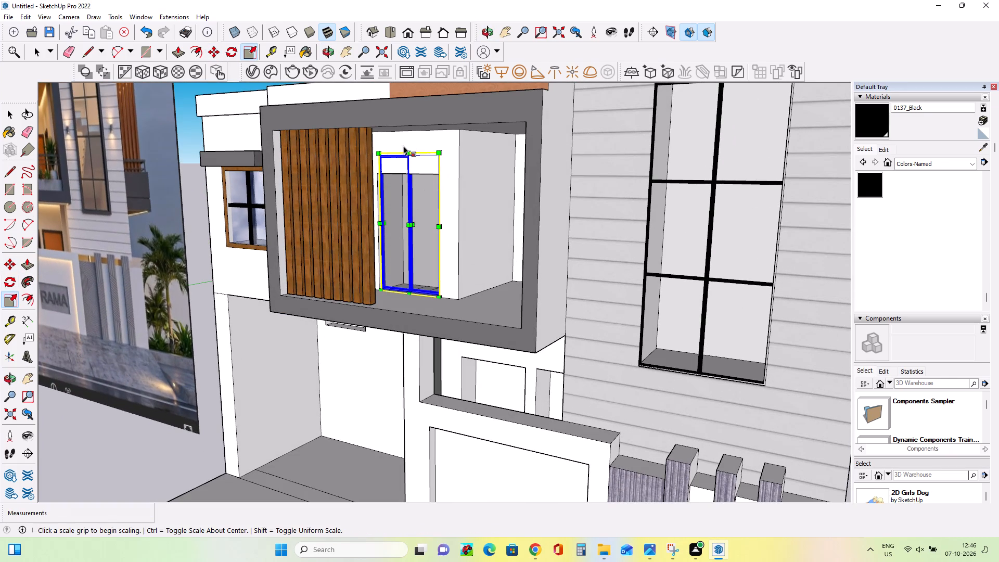
{"action": "left_click", "coordinate": [405, 150]}
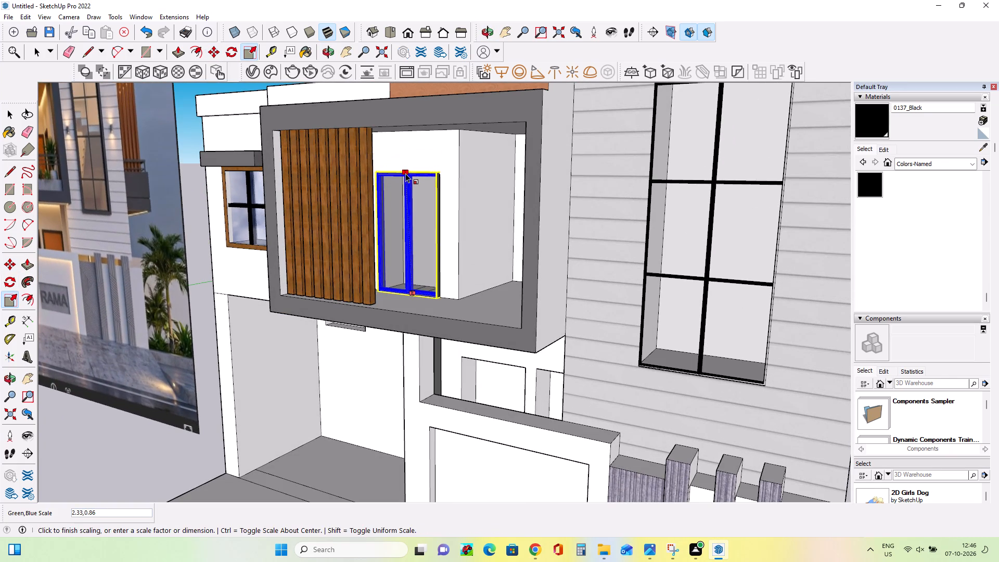
{"action": "left_click", "coordinate": [405, 173]}
Move the sliding window by its lower corners to seat it against the bottom corners of the rear-wall doorway.
{"action": "scroll", "coordinate": [400, 288], "scroll_direction": "up", "scroll_amount": 4}
{"action": "middle_click_drag", "start_coordinate": [400, 288], "coordinate": [387, 320]}
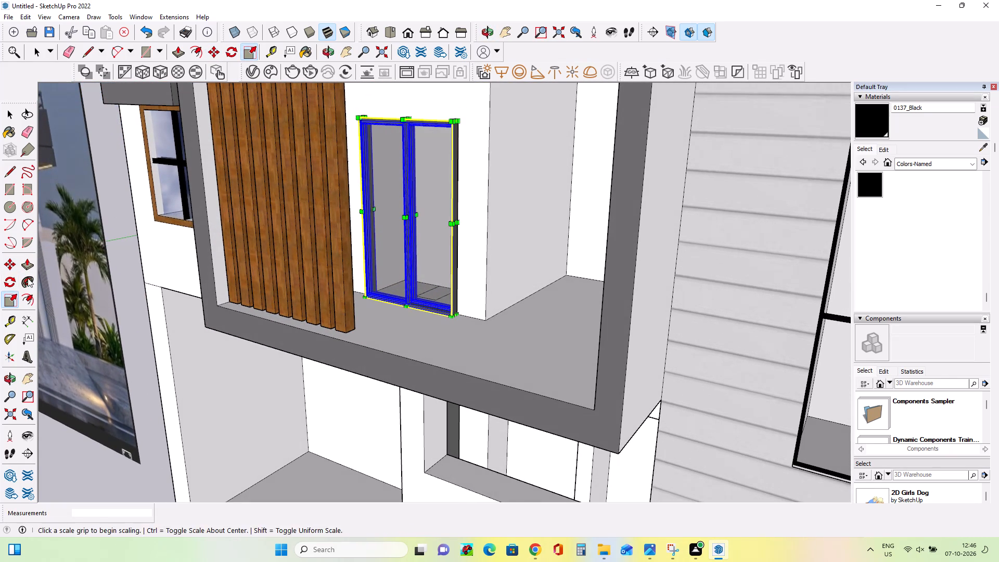
{"action": "left_click", "coordinate": [9, 264]}
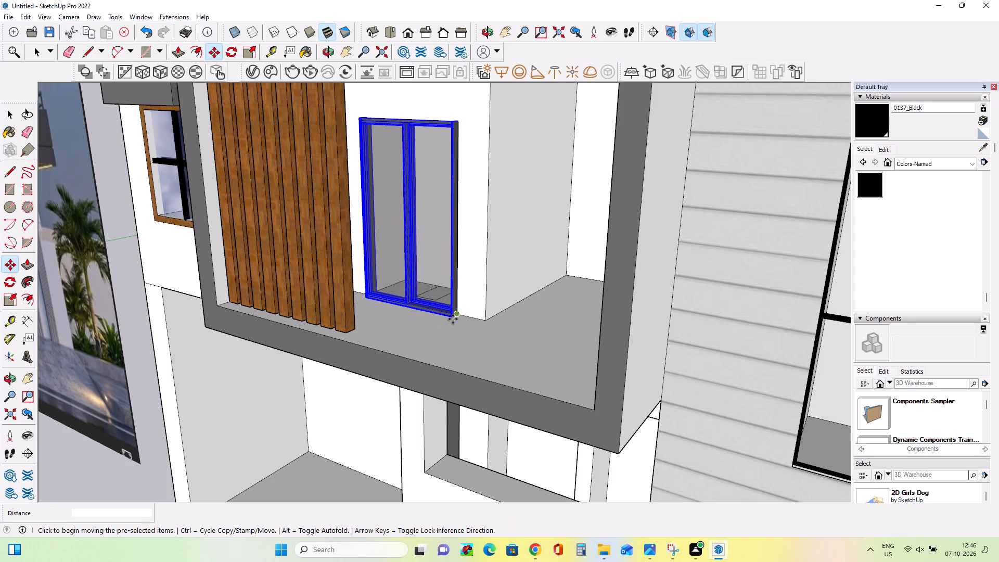
{"action": "left_click", "coordinate": [453, 319]}
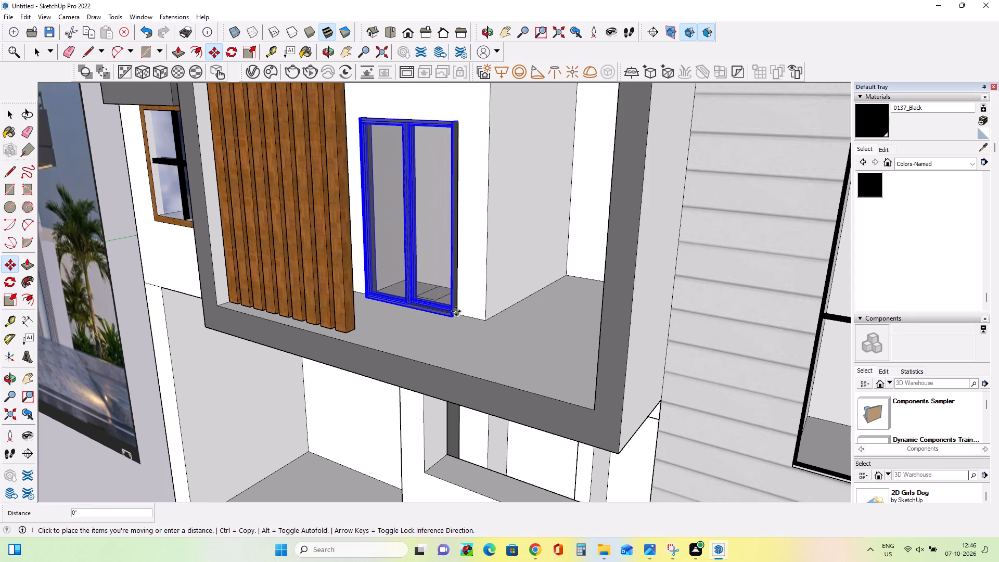
{"action": "left_click", "coordinate": [464, 310]}
{"action": "scroll", "coordinate": [352, 295], "scroll_direction": "up", "scroll_amount": 6}
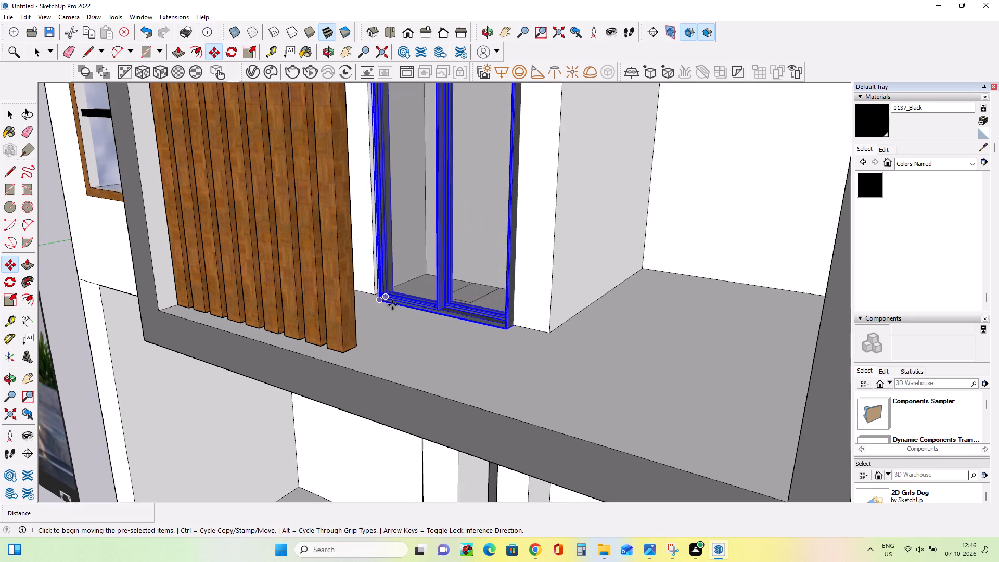
{"action": "scroll", "coordinate": [392, 305], "scroll_direction": "up", "scroll_amount": 2}
{"action": "left_click", "coordinate": [373, 298]}
{"action": "left_click", "coordinate": [366, 286]}
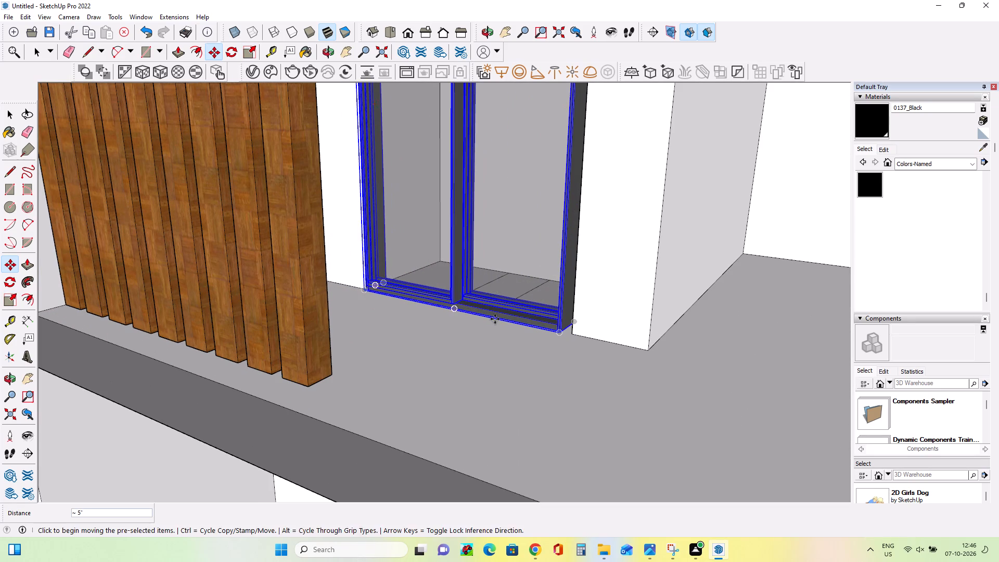
Scale the sliding window by about 1.04 along red to widen it towards the doorway's side edge.
{"action": "middle_click_drag", "start_coordinate": [572, 326], "coordinate": [532, 344]}
{"action": "scroll", "coordinate": [521, 325], "scroll_direction": "down", "scroll_amount": 9}
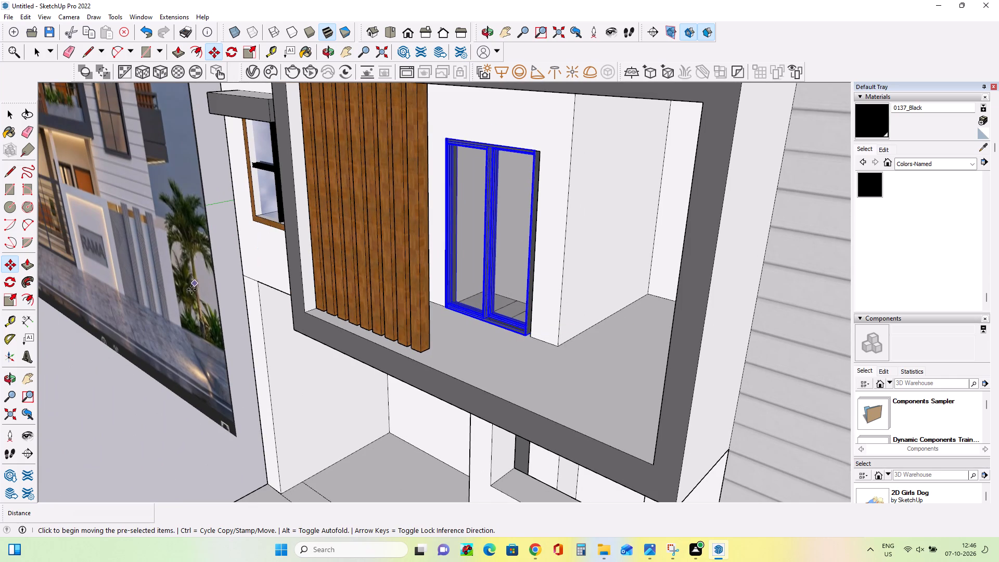
{"action": "left_click", "coordinate": [11, 297]}
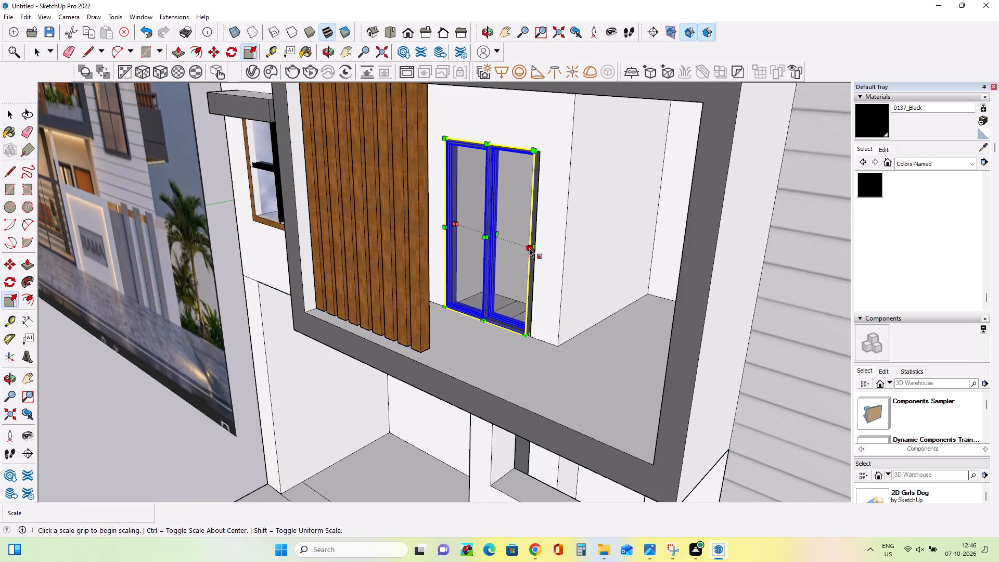
{"action": "scroll", "coordinate": [533, 246], "scroll_direction": "up", "scroll_amount": 14}
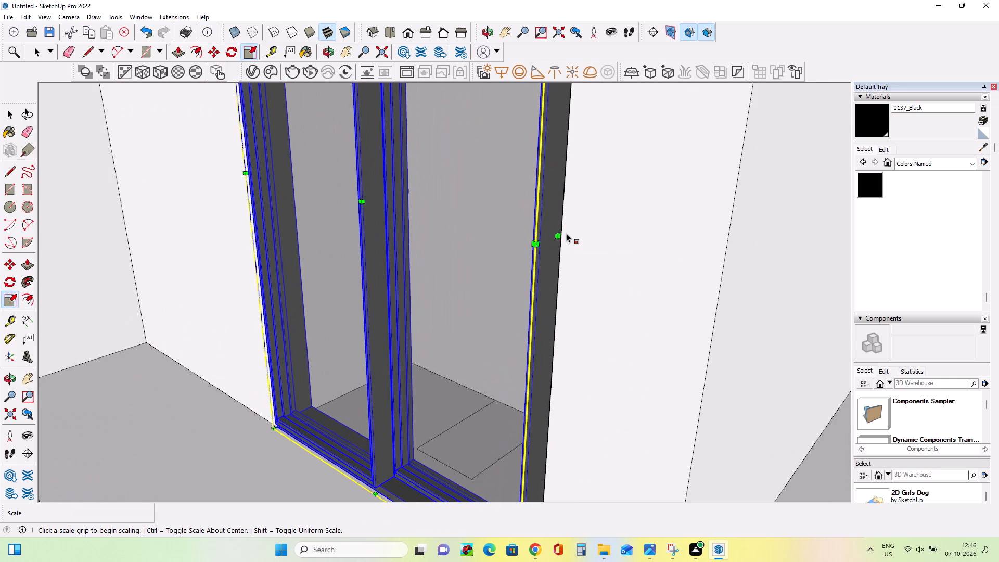
{"action": "left_click", "coordinate": [561, 235]}
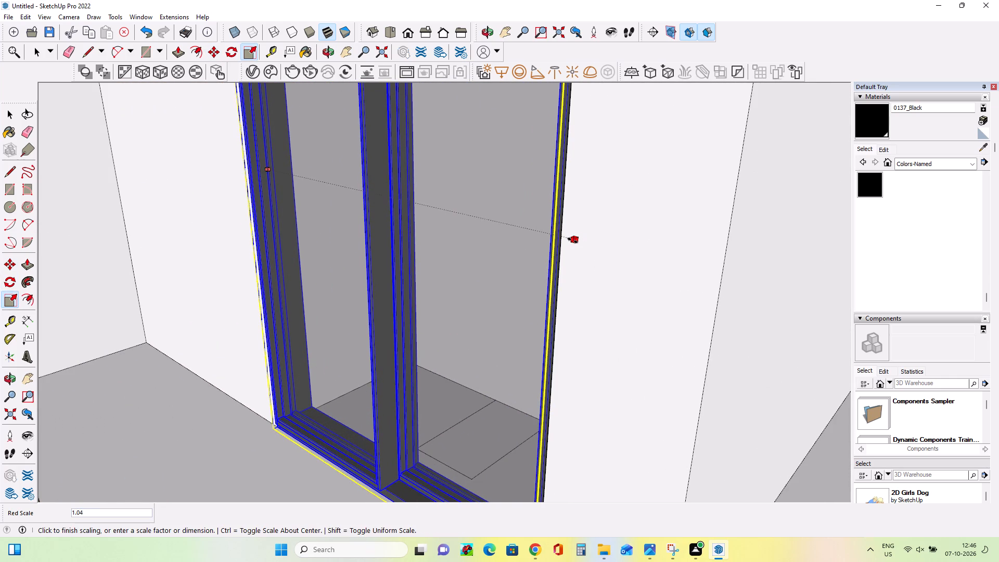
{"action": "left_click", "coordinate": [573, 240]}
Move the sliding window about 5/8" by its lower corner onto the bottom corner of the rear-wall doorway.
{"action": "scroll", "coordinate": [472, 287], "scroll_direction": "down", "scroll_amount": 8}
{"action": "scroll", "coordinate": [521, 418], "scroll_direction": "up", "scroll_amount": 4}
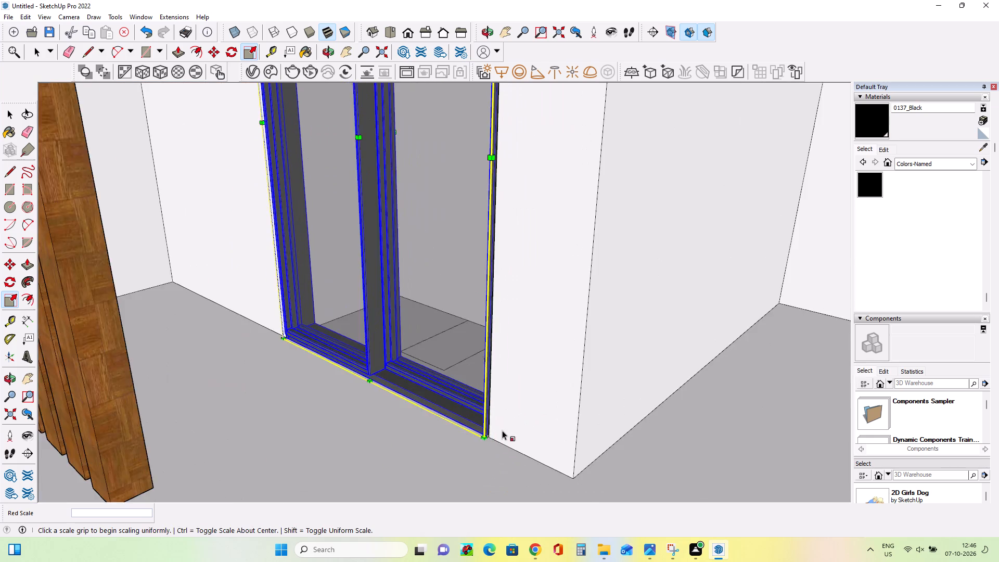
{"action": "scroll", "coordinate": [502, 430], "scroll_direction": "up", "scroll_amount": 4}
{"action": "left_click", "coordinate": [9, 266]}
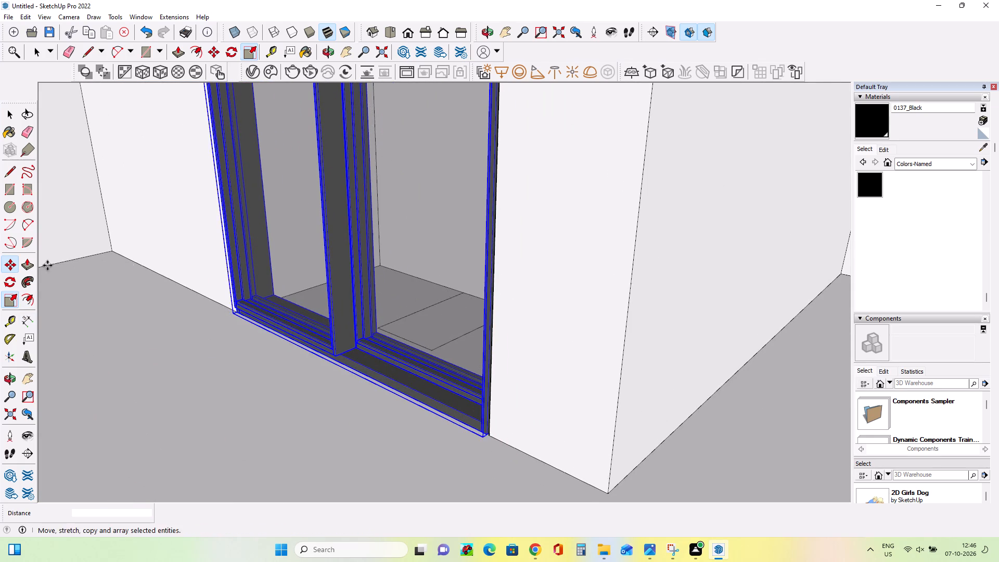
{"action": "left_click", "coordinate": [482, 438]}
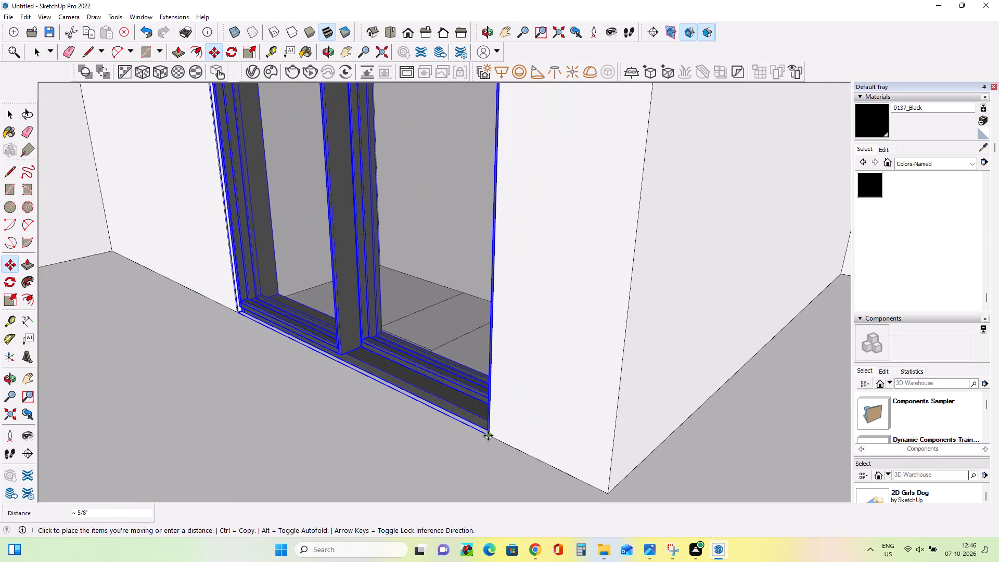
{"action": "left_click", "coordinate": [488, 436]}
Deselect the sliding window and examine the balcony and whole facade against the reference photo.
{"action": "scroll", "coordinate": [375, 428], "scroll_direction": "down", "scroll_amount": 11}
{"action": "middle_click_drag", "start_coordinate": [375, 427], "coordinate": [396, 417]}
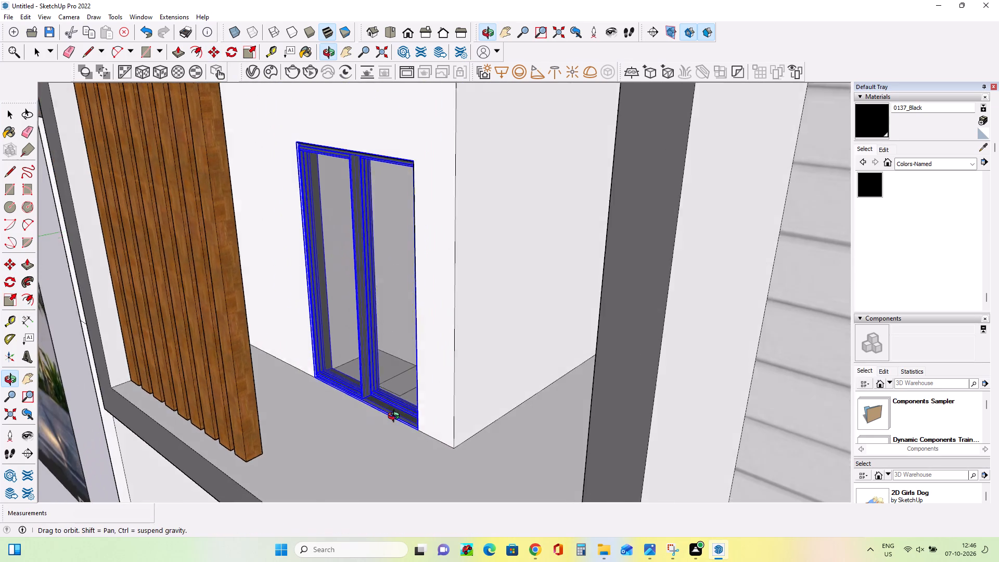
{"action": "middle_click_drag", "start_coordinate": [396, 417], "coordinate": [488, 380]}
{"action": "scroll", "coordinate": [536, 322], "scroll_direction": "down", "scroll_amount": 9}
{"action": "middle_click_drag", "start_coordinate": [536, 325], "coordinate": [538, 331]}
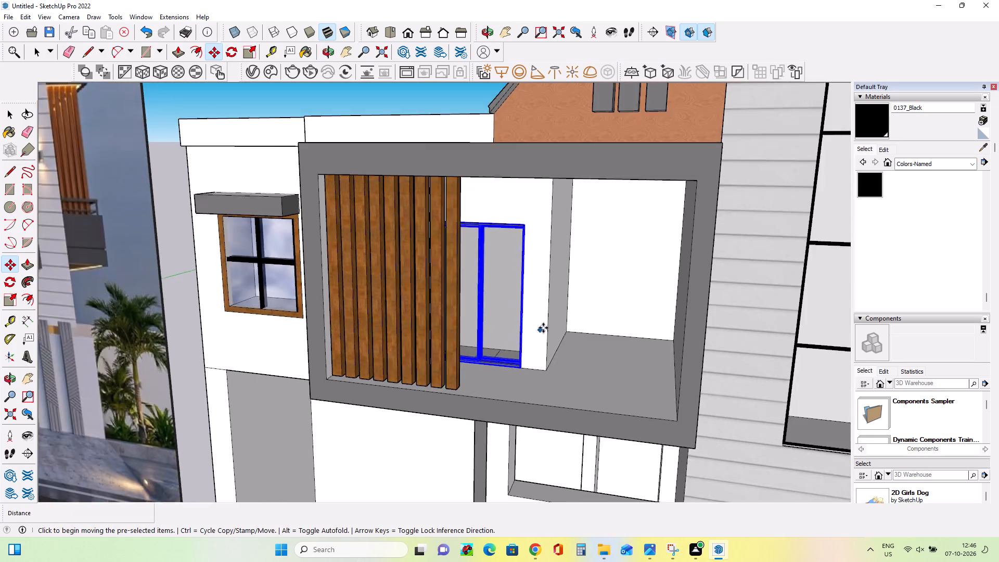
{"action": "scroll", "coordinate": [543, 328], "scroll_direction": "down", "scroll_amount": 3}
{"action": "left_click_drag", "start_coordinate": [39, 42], "coordinate": [3, 53]}
{"action": "left_click", "coordinate": [7, 96]}
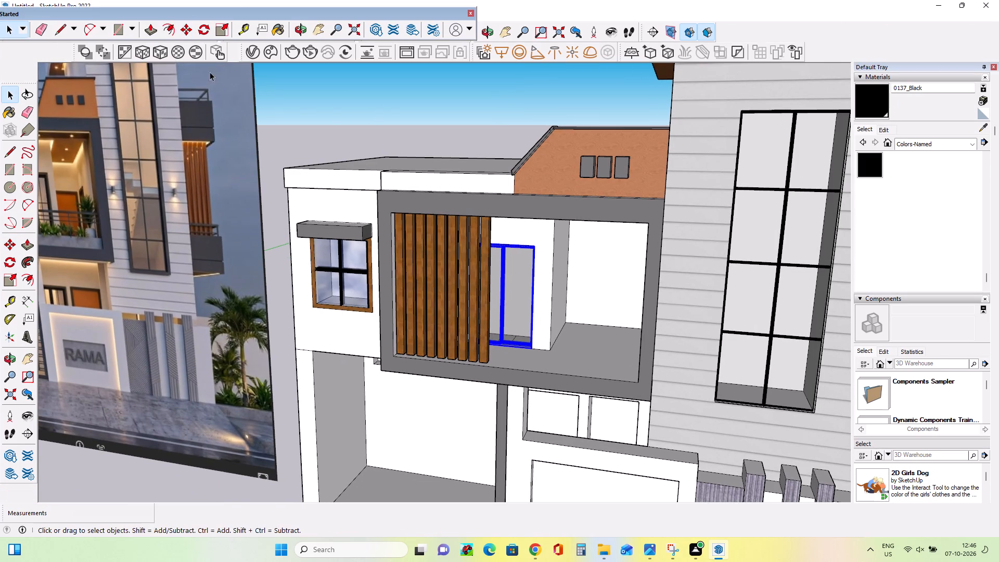
{"action": "left_click", "coordinate": [369, 112]}
{"action": "scroll", "coordinate": [440, 318], "scroll_direction": "down", "scroll_amount": 7}
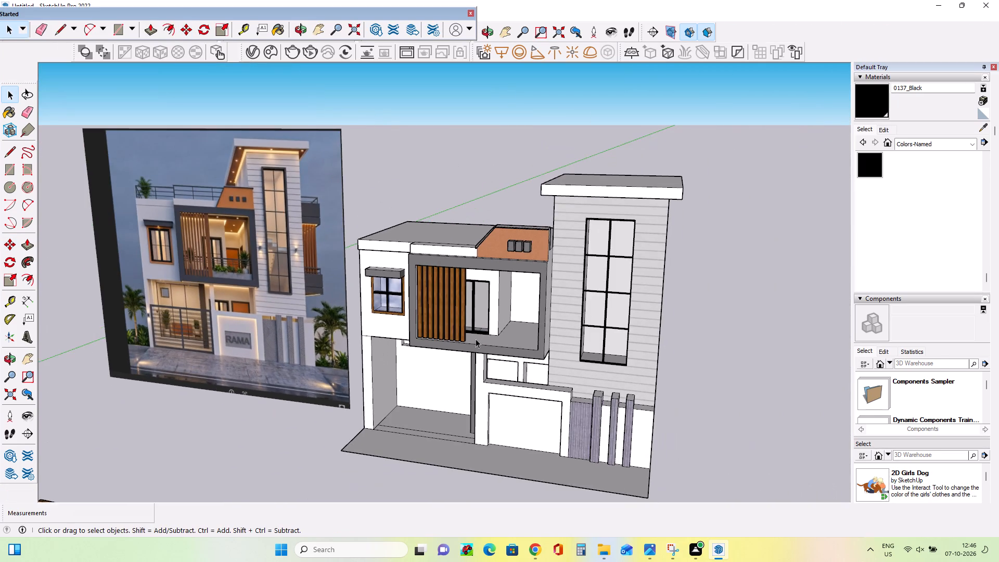
{"action": "middle_click_drag", "start_coordinate": [477, 339], "coordinate": [583, 364]}
{"action": "scroll", "coordinate": [584, 364], "scroll_direction": "down", "scroll_amount": 3}
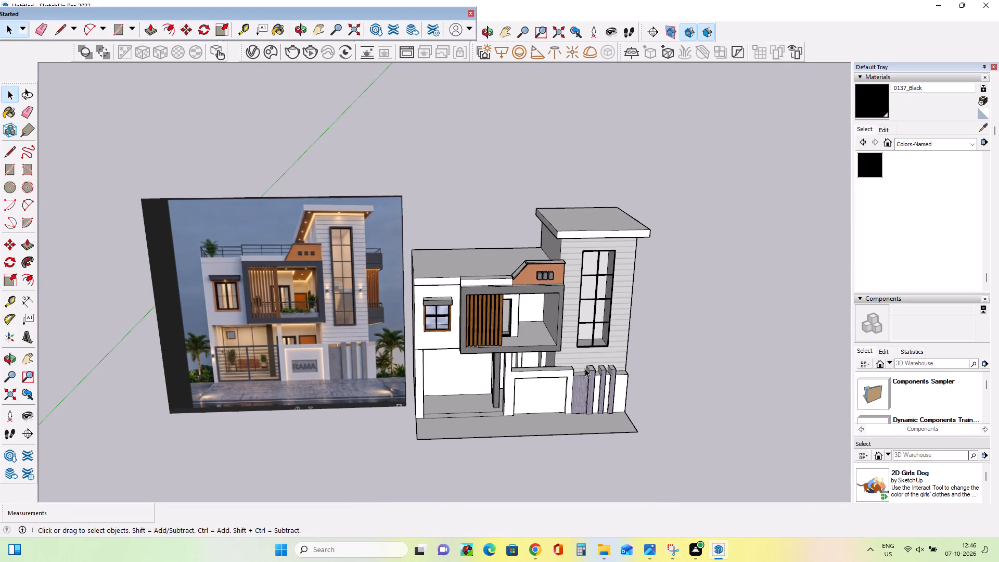
{"action": "middle_click_drag", "start_coordinate": [585, 368], "coordinate": [534, 316]}
{"action": "middle_click_drag", "start_coordinate": [543, 326], "coordinate": [527, 337]}
{"action": "scroll", "coordinate": [531, 323], "scroll_direction": "up", "scroll_amount": 3}
{"action": "middle_click_drag", "start_coordinate": [531, 323], "coordinate": [531, 331]}
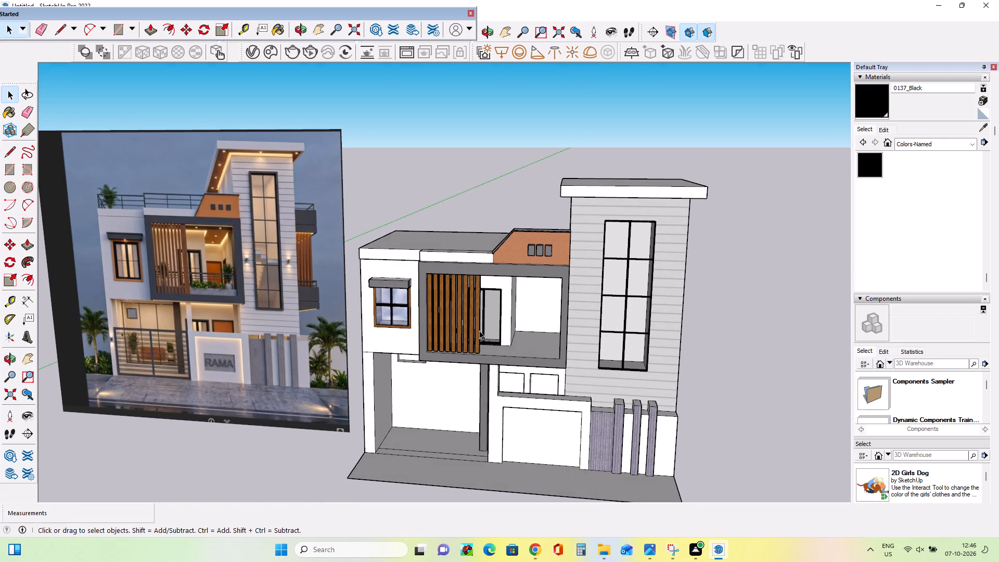
Select the wooden slat screen in the grey balcony frame and start scaling it.
{"action": "left_click", "coordinate": [468, 330]}
{"action": "left_click", "coordinate": [9, 275]}
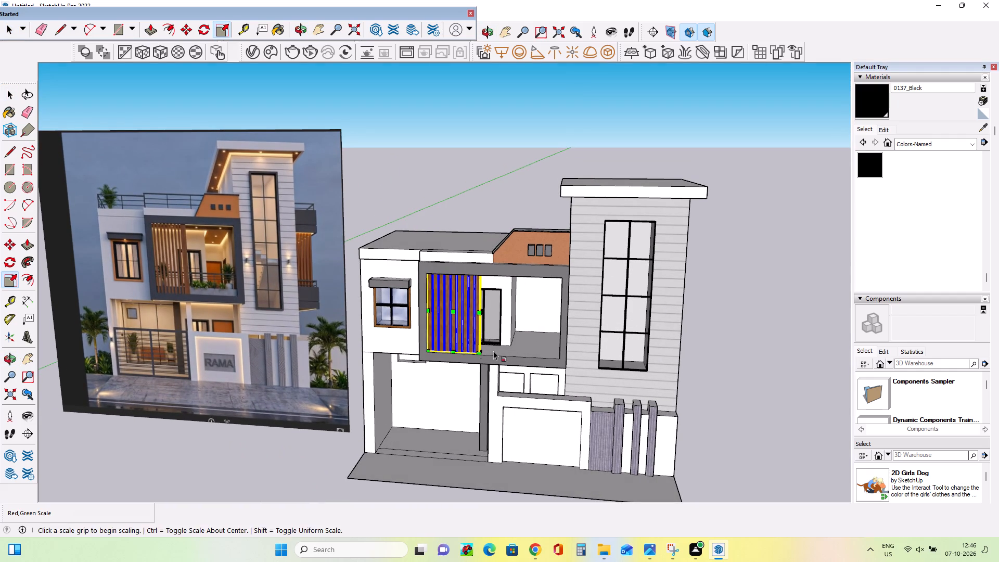
{"action": "middle_click_drag", "start_coordinate": [493, 351], "coordinate": [386, 366]}
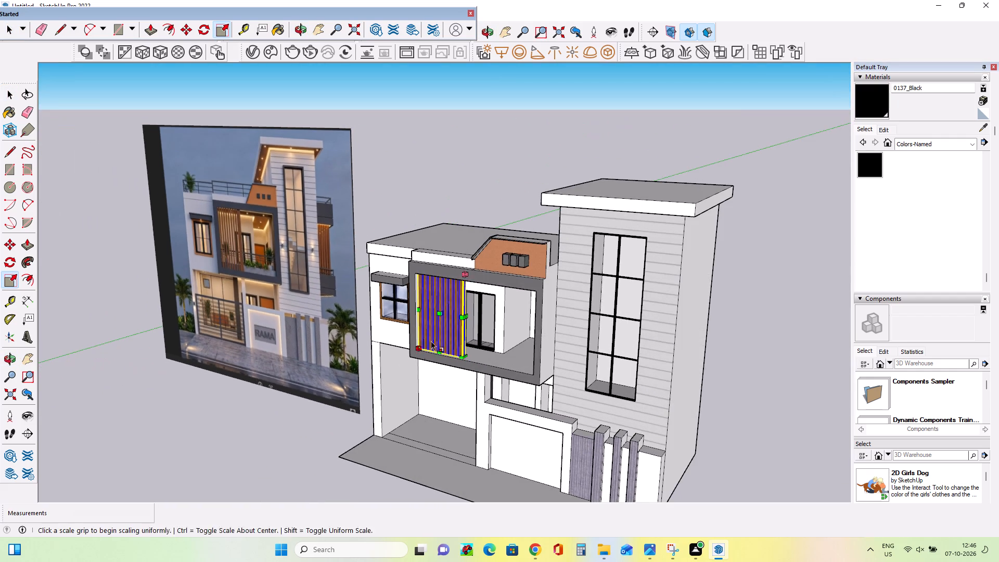
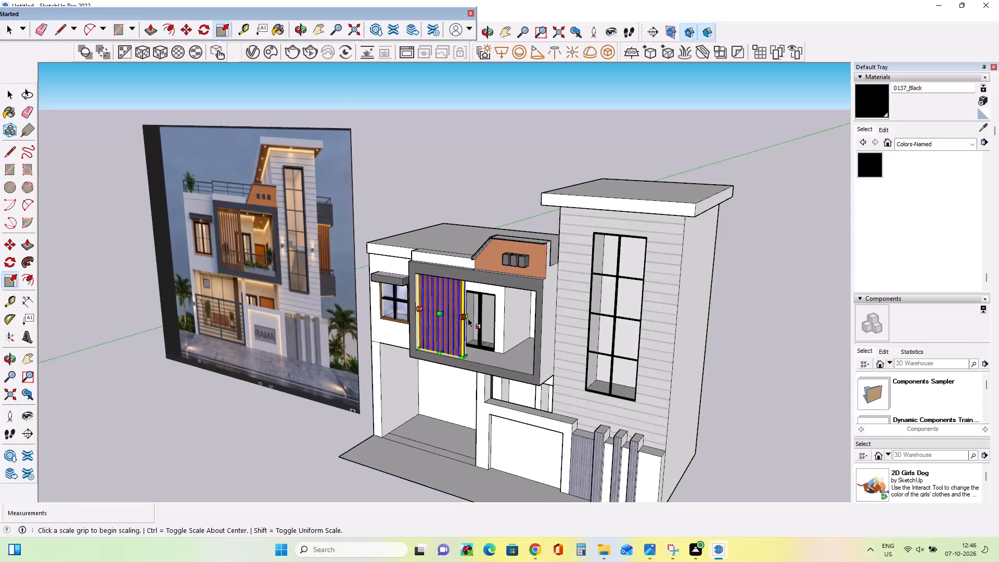
Try scaling the wooden slat screen in the grey balcony frame along red and green from its side-edge grip.
{"action": "scroll", "coordinate": [451, 318], "scroll_direction": "up", "scroll_amount": 4}
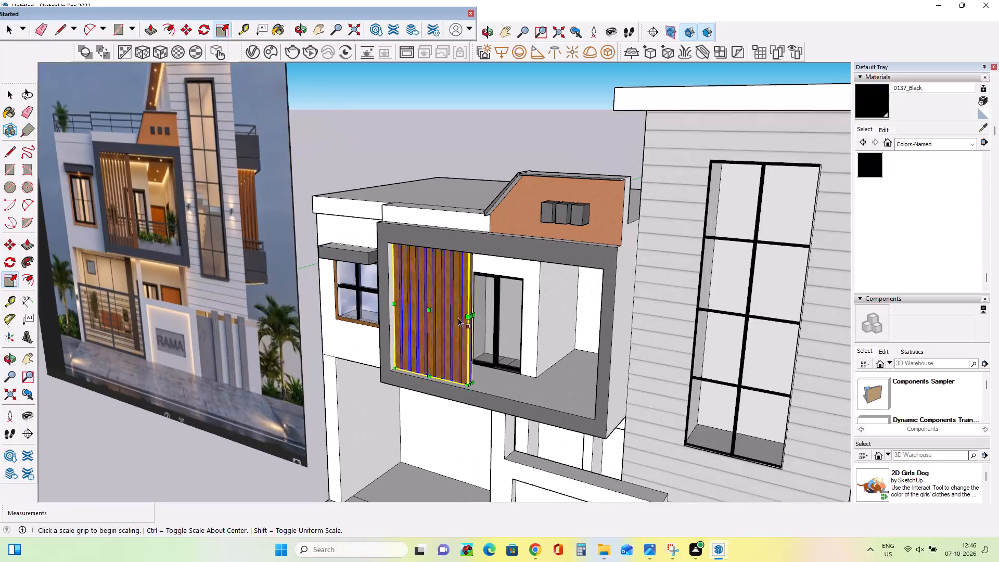
{"action": "scroll", "coordinate": [458, 317], "scroll_direction": "up", "scroll_amount": 4}
{"action": "left_click", "coordinate": [472, 313]}
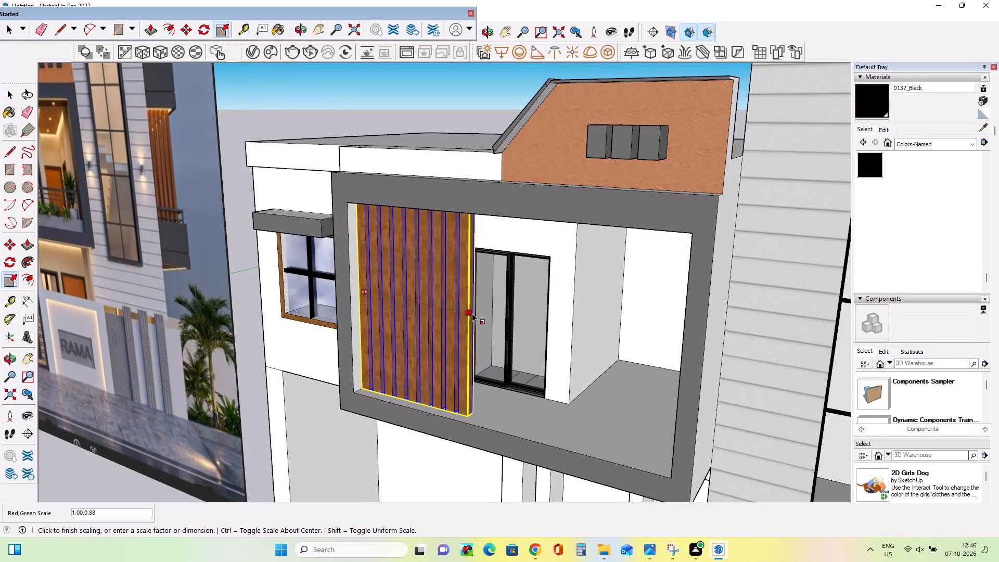
{"action": "key", "text": "Escape"}
{"action": "left_click", "coordinate": [474, 313]}
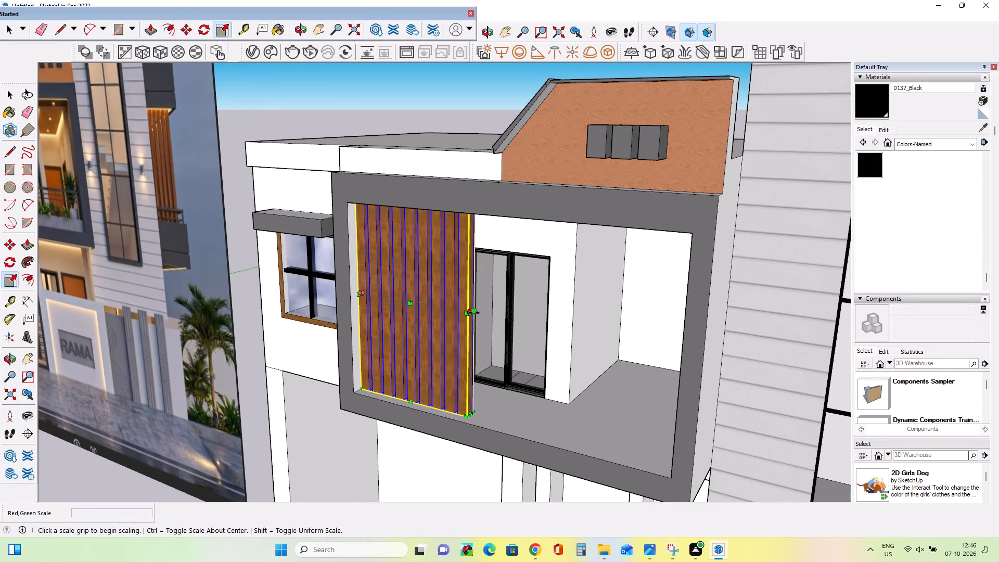
{"action": "left_click", "coordinate": [467, 313]}
Examine the slat screen, balcony and ground floor of the facade against the reference photo.
{"action": "middle_click_drag", "start_coordinate": [472, 369], "coordinate": [526, 327]}
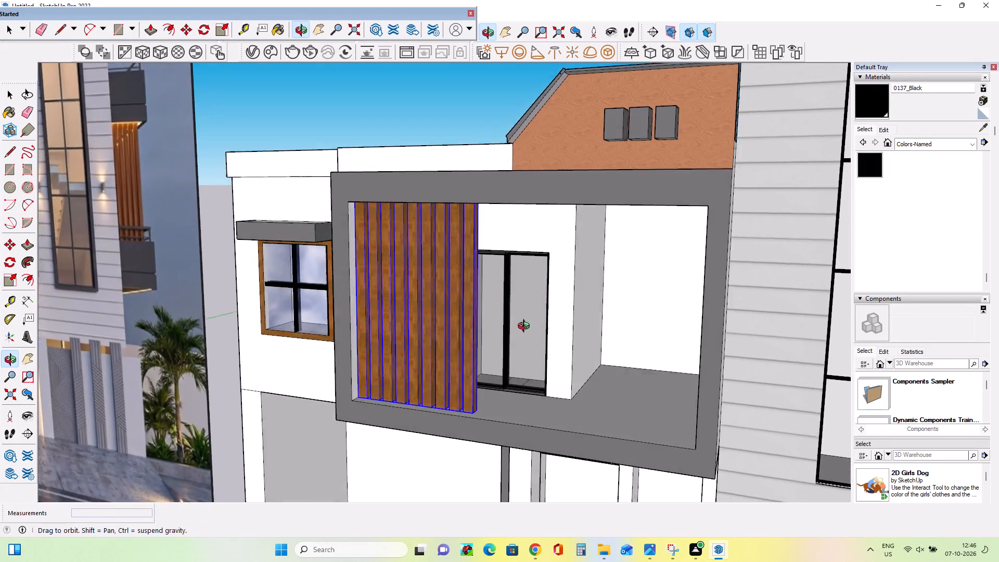
{"action": "middle_click_drag", "start_coordinate": [526, 327], "coordinate": [527, 327]}
{"action": "scroll", "coordinate": [531, 326], "scroll_direction": "down", "scroll_amount": 13}
{"action": "middle_click_drag", "start_coordinate": [535, 383], "coordinate": [593, 405]}
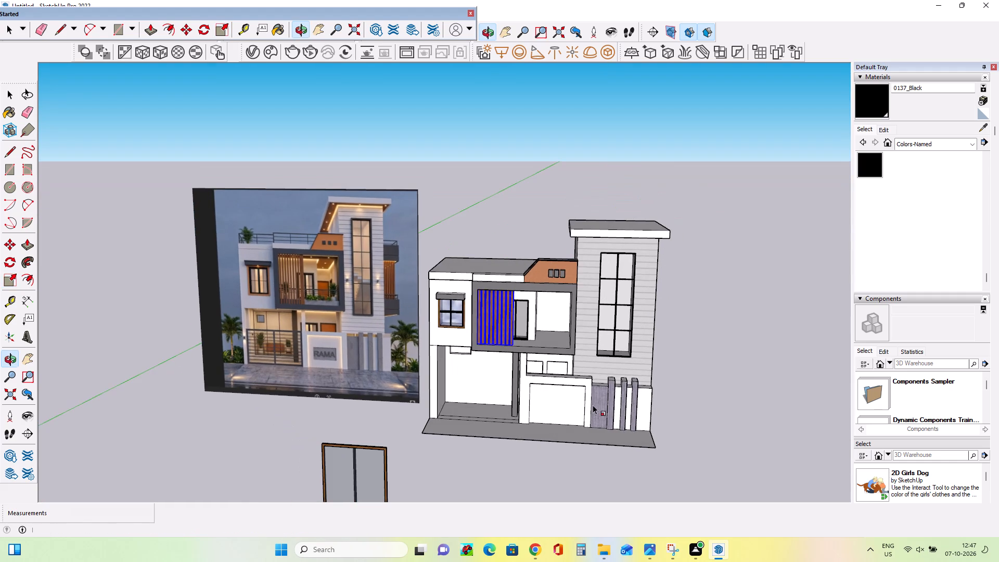
{"action": "scroll", "coordinate": [585, 367], "scroll_direction": "up", "scroll_amount": 3}
{"action": "middle_click_drag", "start_coordinate": [523, 382], "coordinate": [547, 407]}
{"action": "scroll", "coordinate": [473, 396], "scroll_direction": "up", "scroll_amount": 3}
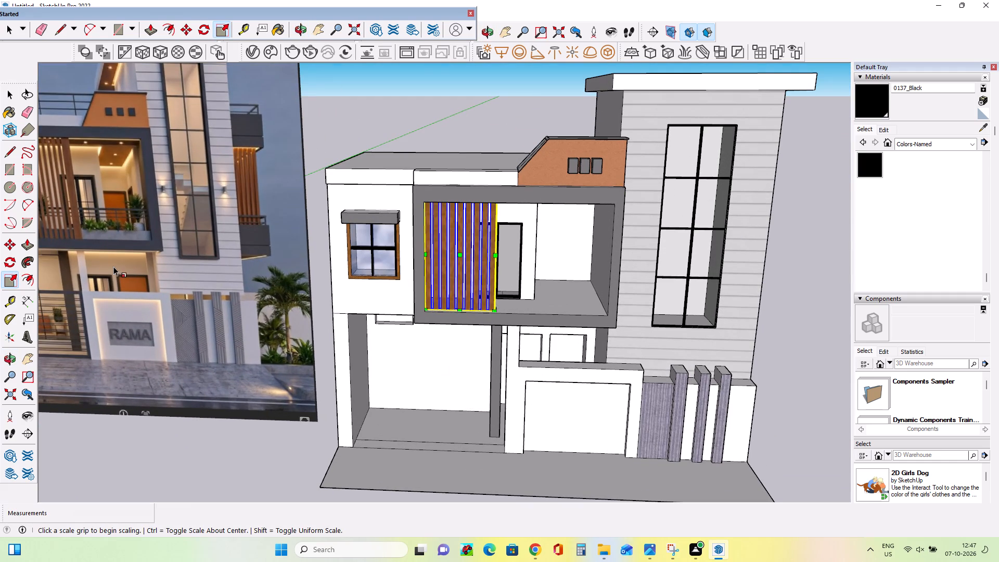
{"action": "middle_click_drag", "start_coordinate": [527, 294], "coordinate": [469, 300]}
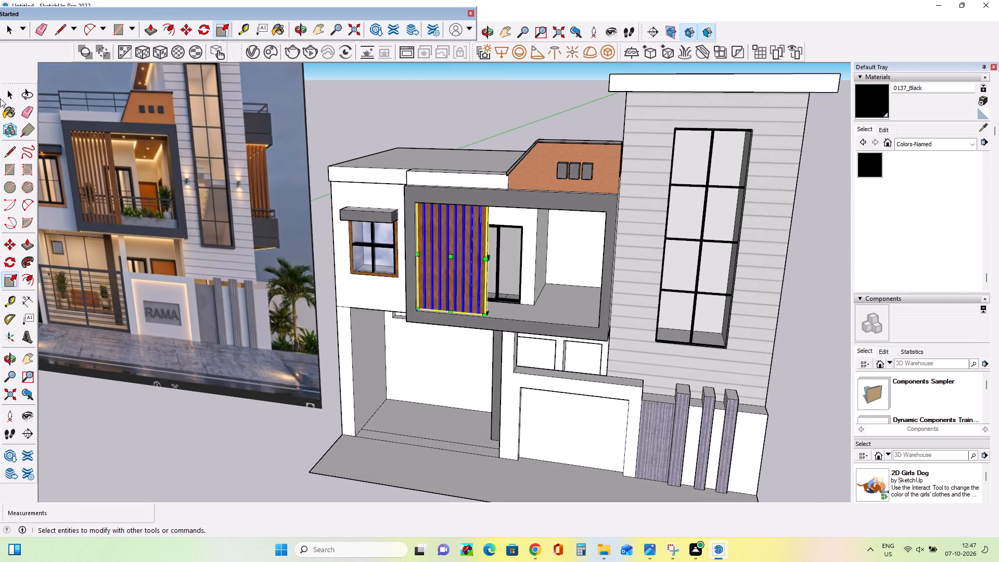
Copy the balcony's black sliding window down to the bottom corner of the ground-floor rear-wall doorway behind the dark column.
{"action": "left_click", "coordinate": [10, 90]}
{"action": "left_click", "coordinate": [511, 284]}
{"action": "middle_click_drag", "start_coordinate": [535, 350], "coordinate": [567, 428]}
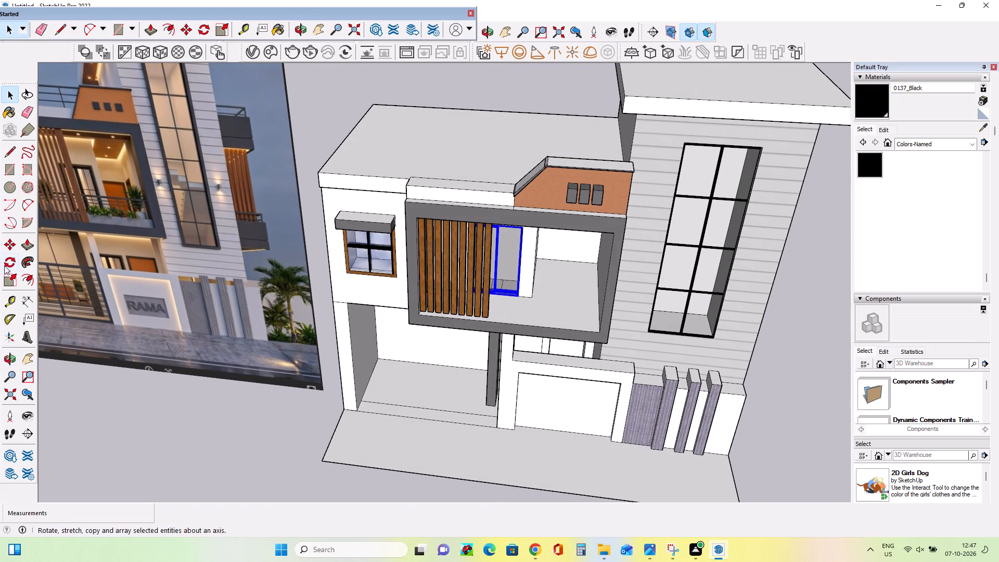
{"action": "left_click", "coordinate": [10, 246]}
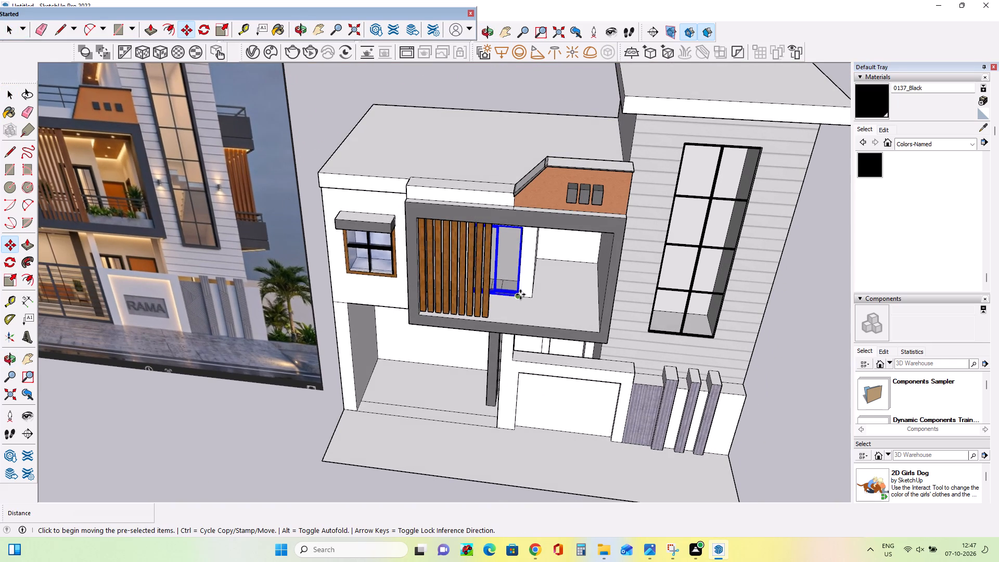
{"action": "left_click", "coordinate": [519, 296]}
{"action": "middle_click_drag", "start_coordinate": [462, 397], "coordinate": [497, 381], "text": "ctrl"}
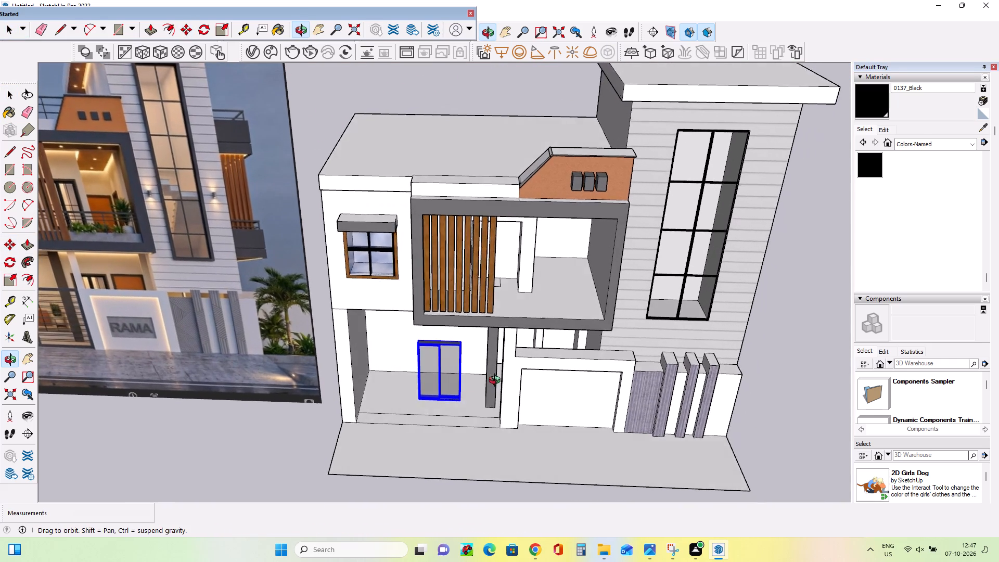
{"action": "middle_click_drag", "start_coordinate": [497, 381], "coordinate": [476, 307], "text": "ctrl"}
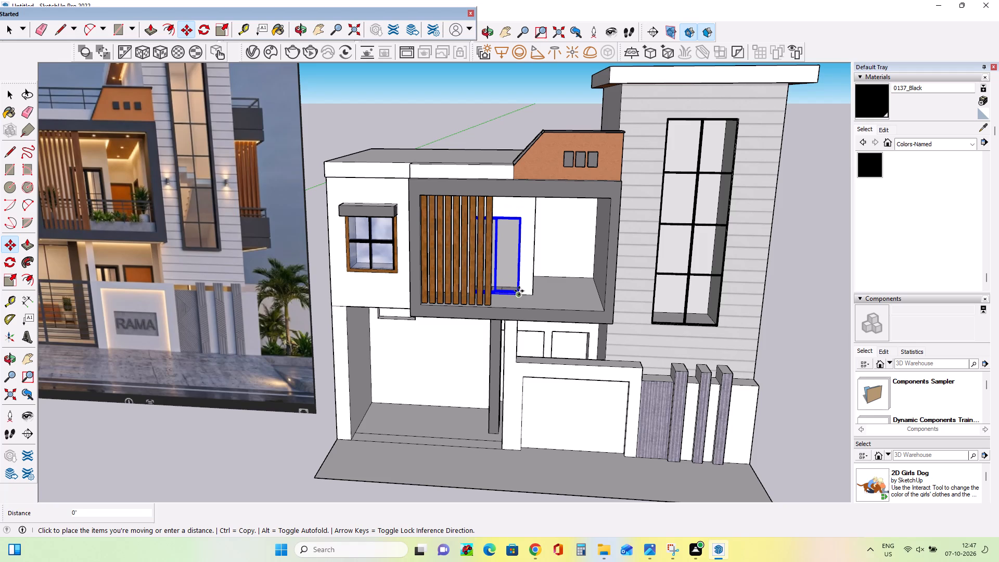
{"action": "middle_click_drag", "start_coordinate": [426, 428], "coordinate": [466, 422]}
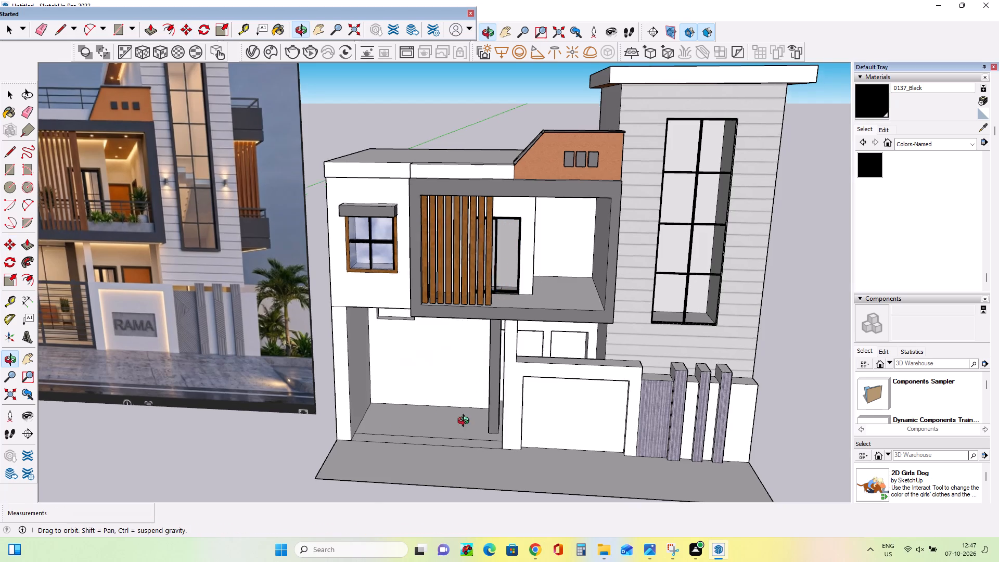
{"action": "middle_click_drag", "start_coordinate": [466, 422], "coordinate": [560, 400]}
{"action": "scroll", "coordinate": [470, 412], "scroll_direction": "up", "scroll_amount": 4}
{"action": "scroll", "coordinate": [425, 420], "scroll_direction": "up", "scroll_amount": 5}
{"action": "middle_click_drag", "start_coordinate": [425, 420], "coordinate": [540, 448]}
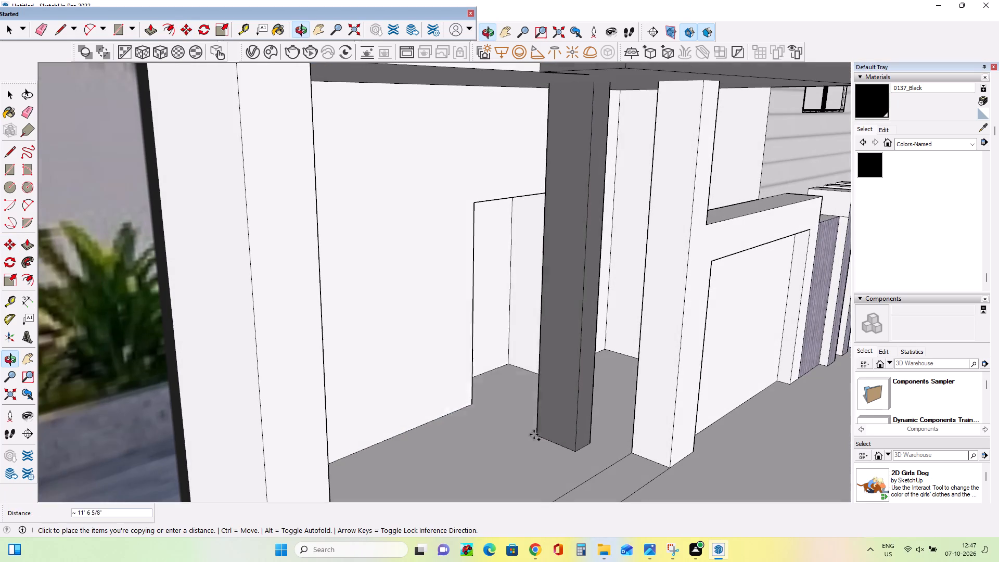
{"action": "middle_click_drag", "start_coordinate": [524, 373], "coordinate": [572, 381]}
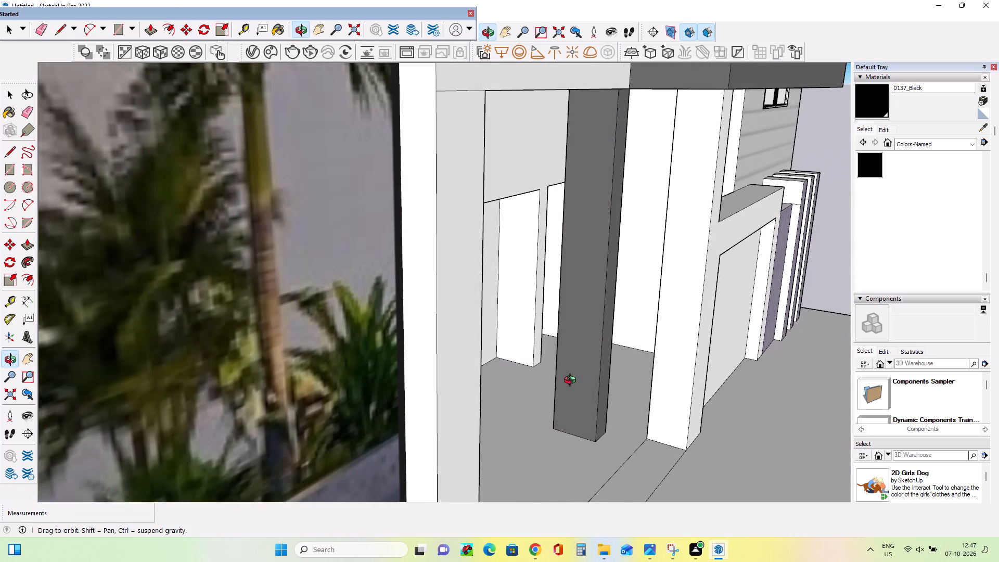
{"action": "middle_click_drag", "start_coordinate": [572, 381], "coordinate": [572, 382]}
{"action": "left_click", "coordinate": [535, 369]}
Scale the copied sliding window sideways to meet the side edge of the ground-floor doorway.
{"action": "middle_click_drag", "start_coordinate": [526, 397], "coordinate": [388, 417]}
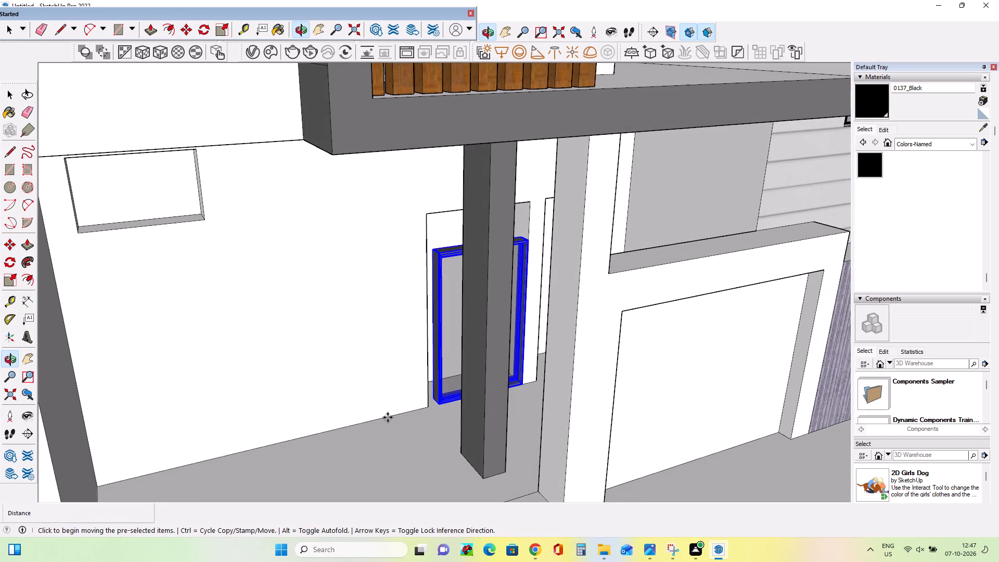
{"action": "left_click", "coordinate": [8, 279]}
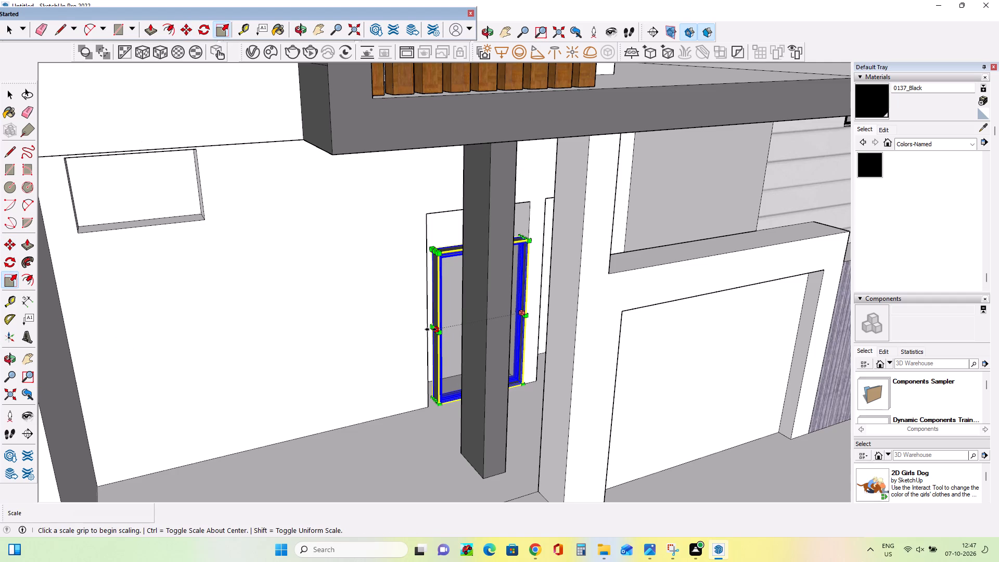
{"action": "left_click", "coordinate": [430, 329]}
{"action": "left_click", "coordinate": [425, 333]}
Scale the copied window by about 1.24 along blue up to the doorway's top edge, and deselect it.
{"action": "middle_click_drag", "start_coordinate": [588, 338], "coordinate": [465, 369]}
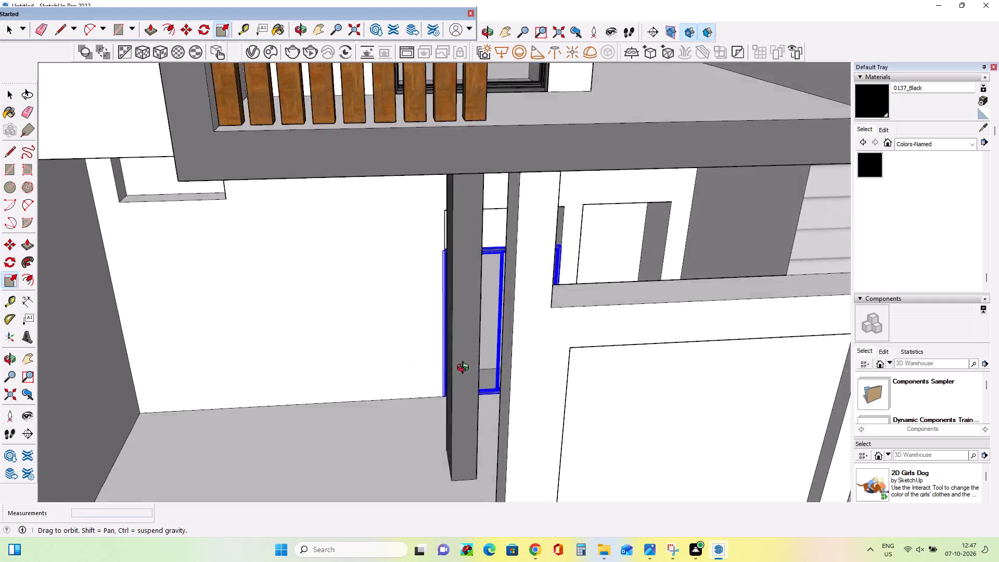
{"action": "middle_click_drag", "start_coordinate": [465, 369], "coordinate": [458, 375]}
{"action": "middle_click_drag", "start_coordinate": [636, 308], "coordinate": [503, 311]}
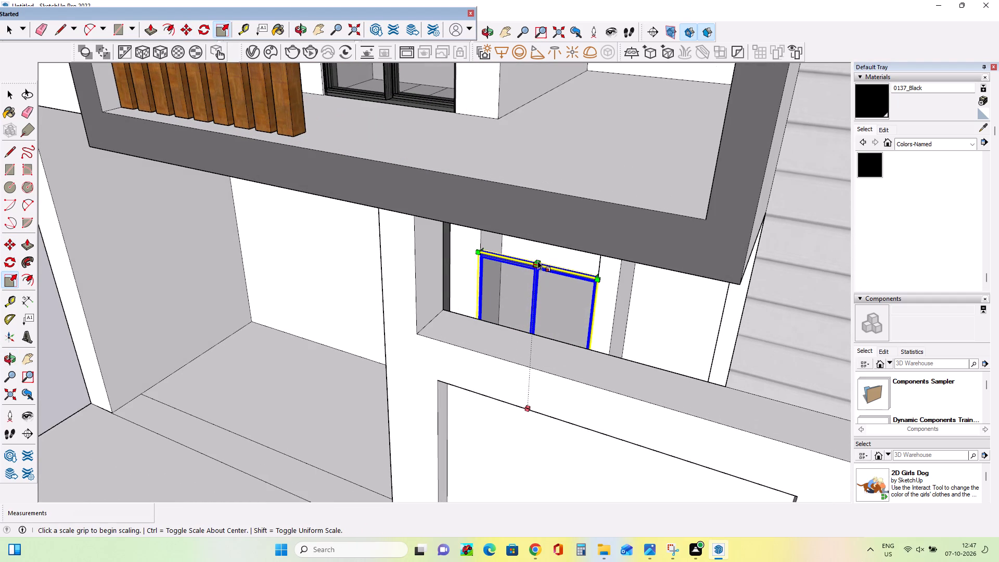
{"action": "scroll", "coordinate": [538, 259], "scroll_direction": "up", "scroll_amount": 8}
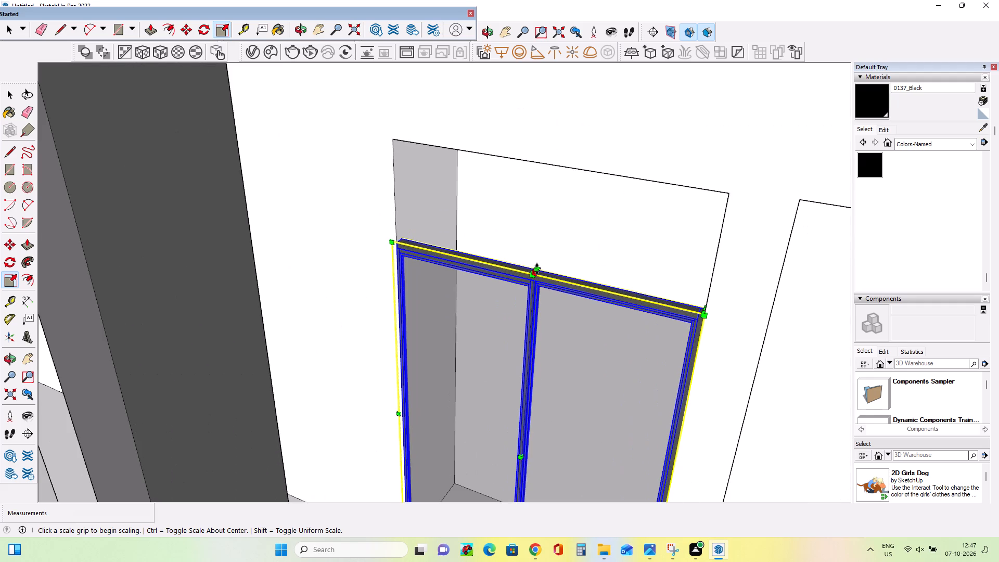
{"action": "scroll", "coordinate": [537, 269], "scroll_direction": "up", "scroll_amount": 8}
{"action": "left_click", "coordinate": [536, 273]}
{"action": "scroll", "coordinate": [573, 197], "scroll_direction": "down", "scroll_amount": 1}
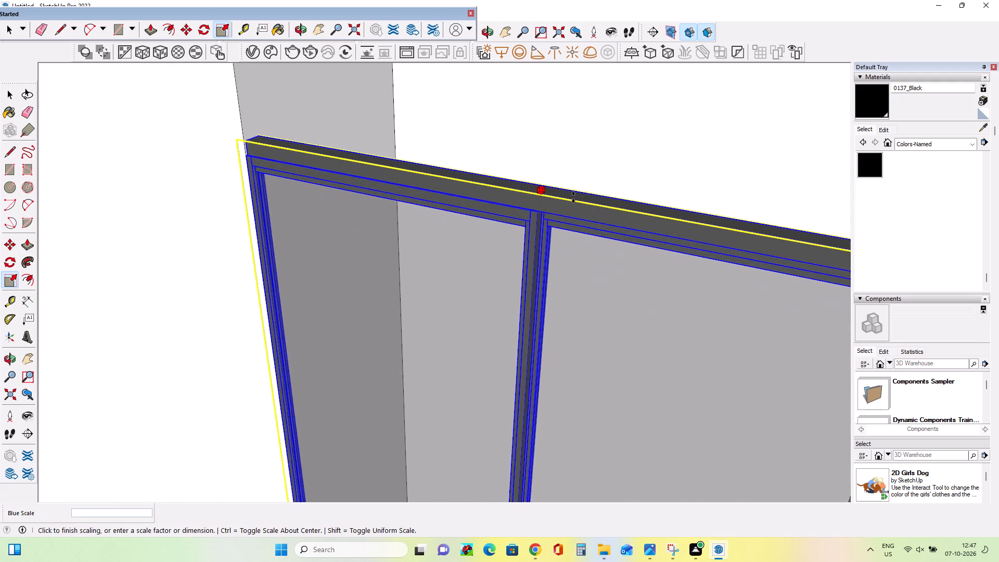
{"action": "scroll", "coordinate": [573, 197], "scroll_direction": "down", "scroll_amount": 12}
{"action": "left_click", "coordinate": [599, 137]}
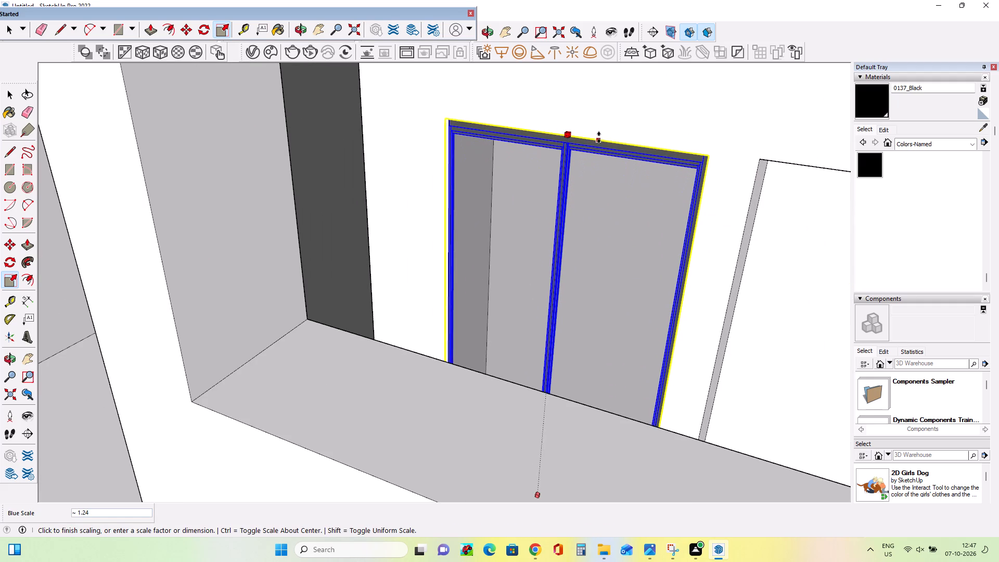
{"action": "scroll", "coordinate": [526, 270], "scroll_direction": "down", "scroll_amount": 20}
{"action": "middle_click_drag", "start_coordinate": [506, 328], "coordinate": [507, 328]}
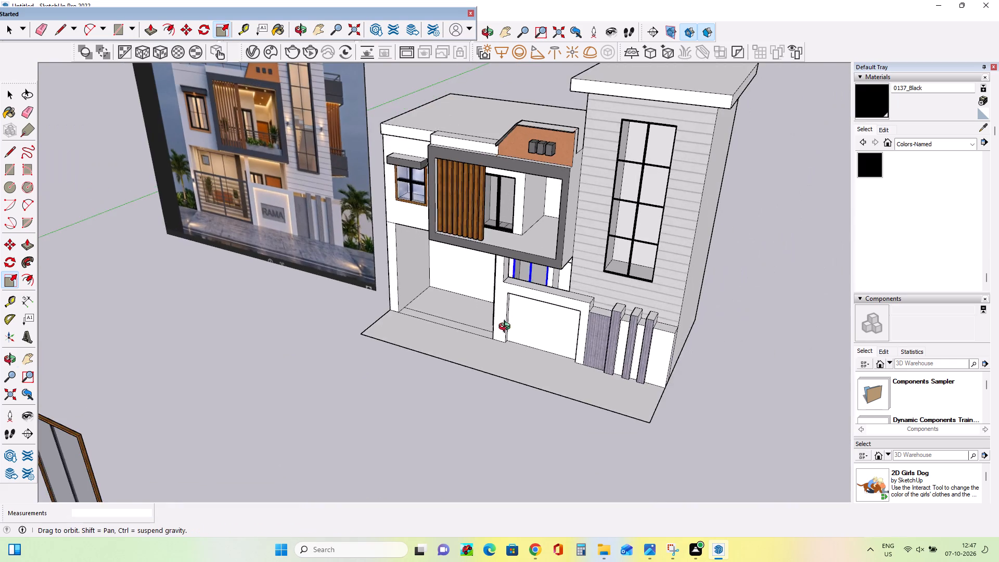
{"action": "middle_click_drag", "start_coordinate": [507, 328], "coordinate": [624, 288]}
{"action": "left_click", "coordinate": [12, 96]}
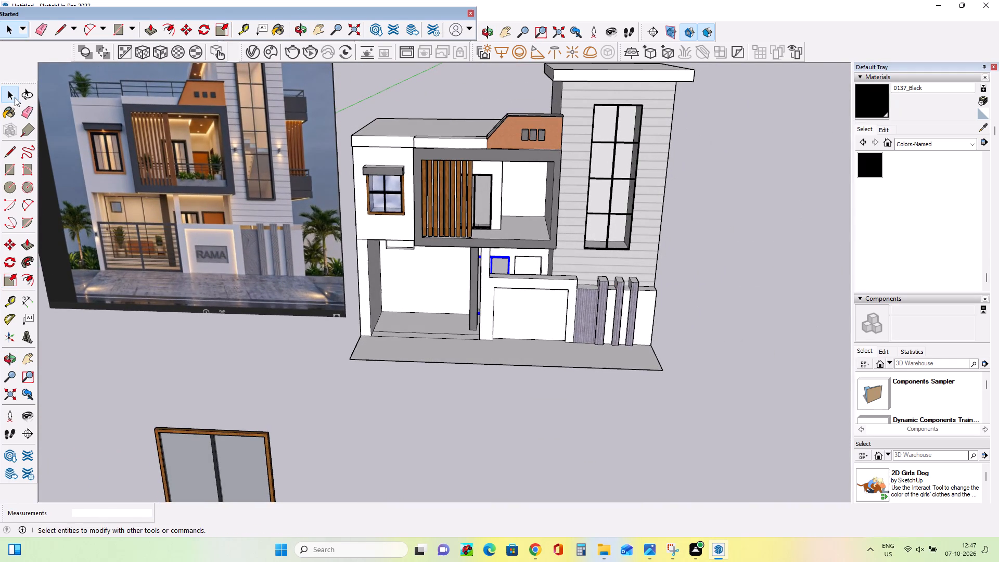
{"action": "left_click", "coordinate": [308, 391]}
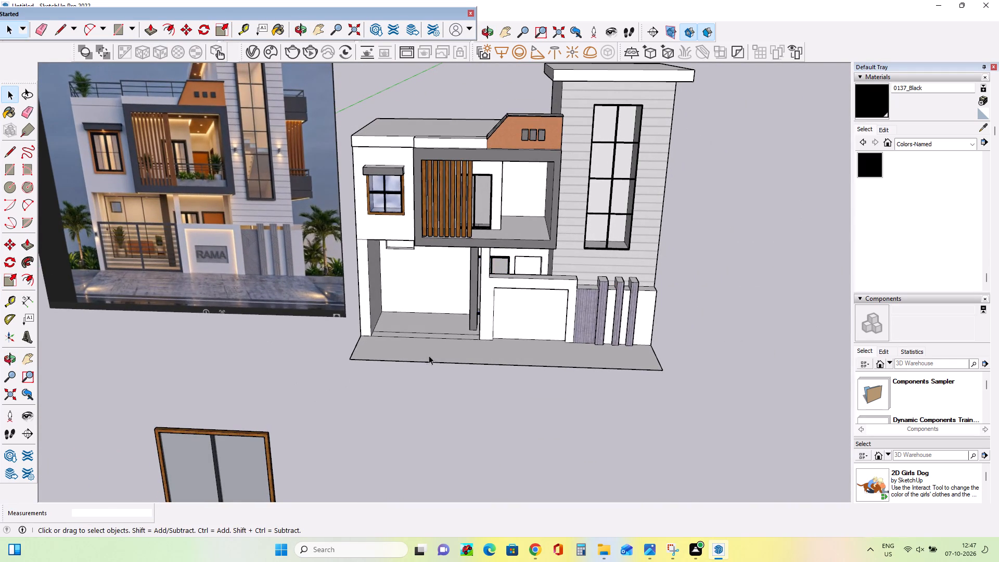
{"action": "middle_click_drag", "start_coordinate": [456, 352], "coordinate": [461, 360]}
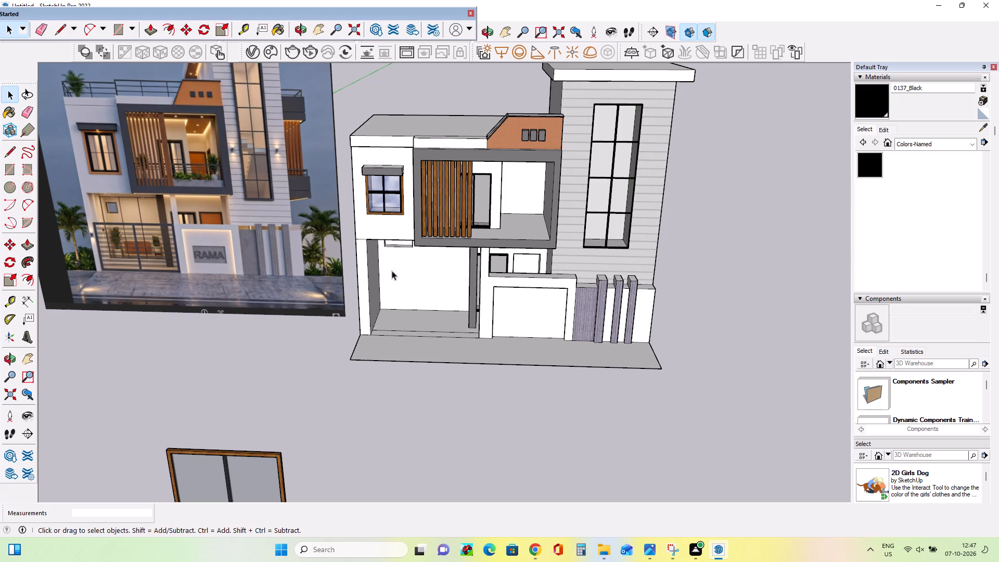
Switch to 3D Warehouse in Chrome and search its models for "door".
{"action": "left_click", "coordinate": [531, 557]}
{"action": "left_click", "coordinate": [417, 80]}
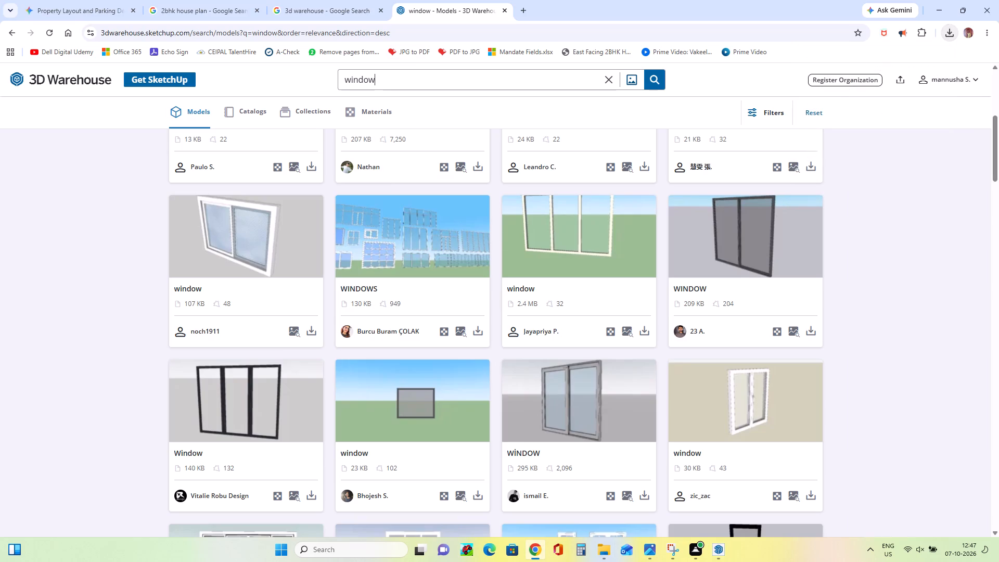
{"action": "key", "text": "Delete"}
{"action": "key", "text": "Delete"}
{"action": "key", "text": "Delete"}
{"action": "key", "text": "Delete"}
{"action": "key", "text": "Delete"}
{"action": "key", "text": "Delete"}
{"action": "key", "text": "Delete"}
{"action": "key", "text": "Delete"}
{"action": "key", "text": "Delete"}
{"action": "key", "text": "Delete"}
{"action": "key", "text": "Delete"}
{"action": "key", "text": "Delete"}
{"action": "key", "text": "Delete"}
{"action": "key", "text": "Delete"}
{"action": "key", "text": "BackSpace"}
{"action": "key", "text": "BackSpace"}
{"action": "key", "text": "BackSpace"}
{"action": "key", "text": "BackSpace"}
{"action": "key", "text": "BackSpace"}
{"action": "key", "text": "BackSpace"}
{"action": "key", "text": "BackSpace"}
{"action": "key", "text": "BackSpace"}
{"action": "key", "text": "BackSpace"}
{"action": "key", "text": "BackSpace"}
{"action": "key", "text": "BackSpace"}
{"action": "key", "text": "BackSpace"}
{"action": "key", "text": "BackSpace"}
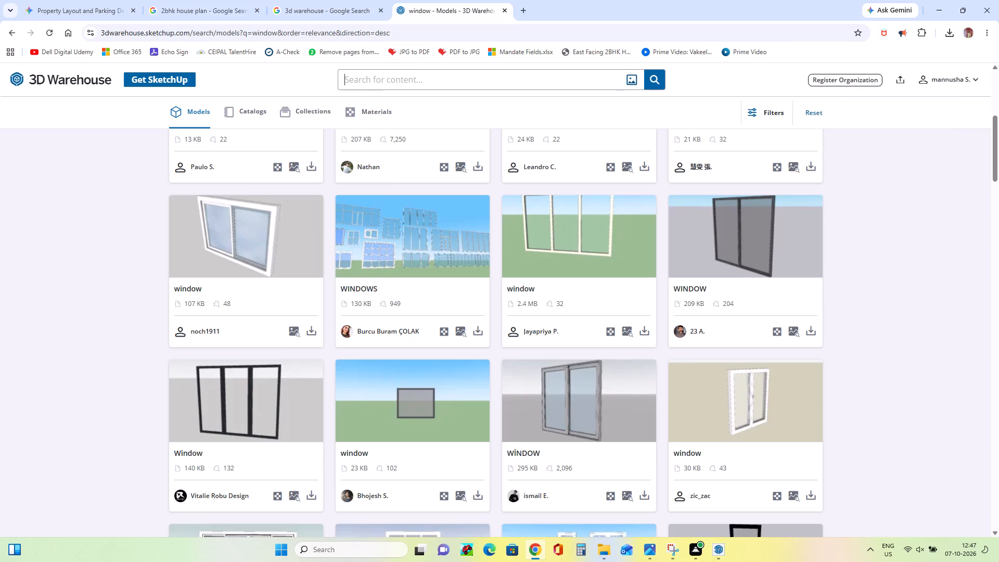
{"action": "type", "text": "door"}
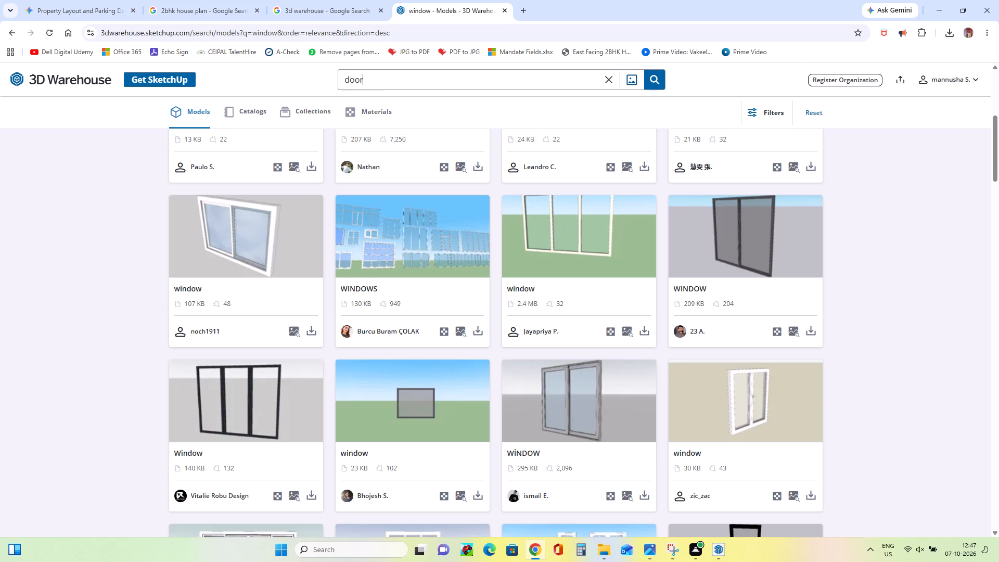
{"action": "key", "text": "Return"}
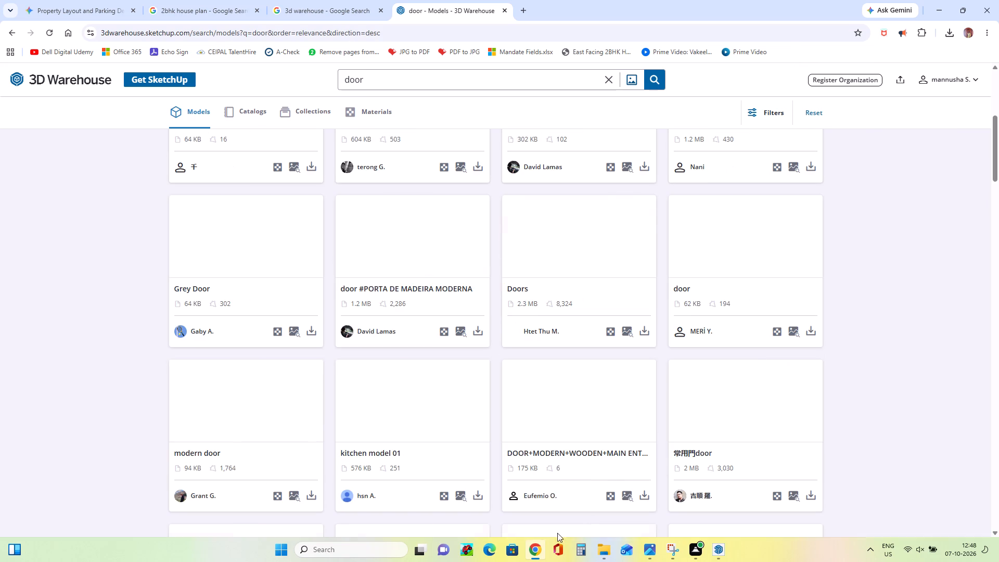
Browse the 3D Warehouse door results, checking the SketchUp reference photo, for a door matching the house's style.
{"action": "scroll", "coordinate": [539, 541], "scroll_direction": "down", "scroll_amount": 3}
{"action": "scroll", "coordinate": [441, 494], "scroll_direction": "down", "scroll_amount": 3}
{"action": "key", "text": "alt+Tab"}
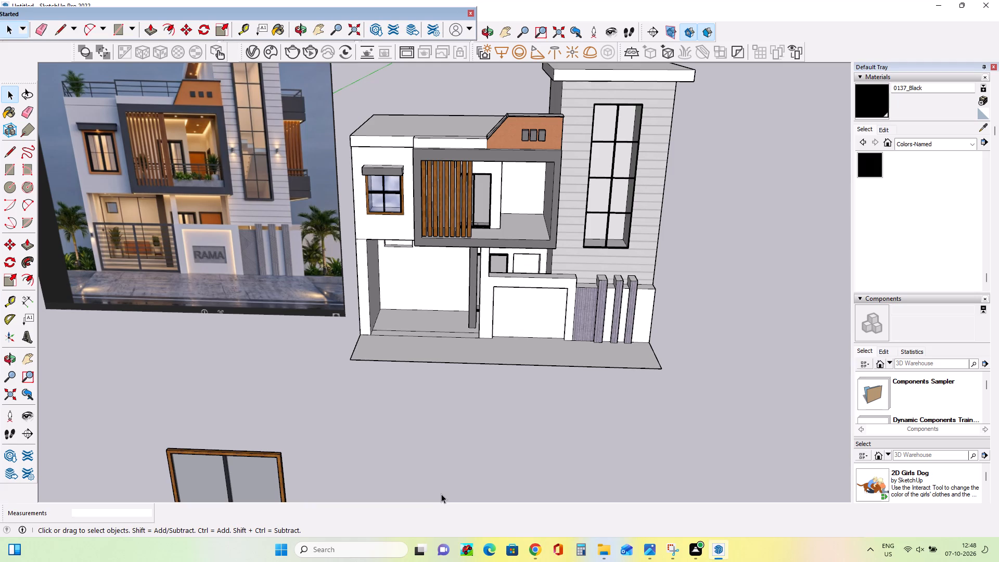
{"action": "scroll", "coordinate": [198, 188], "scroll_direction": "up", "scroll_amount": 11}
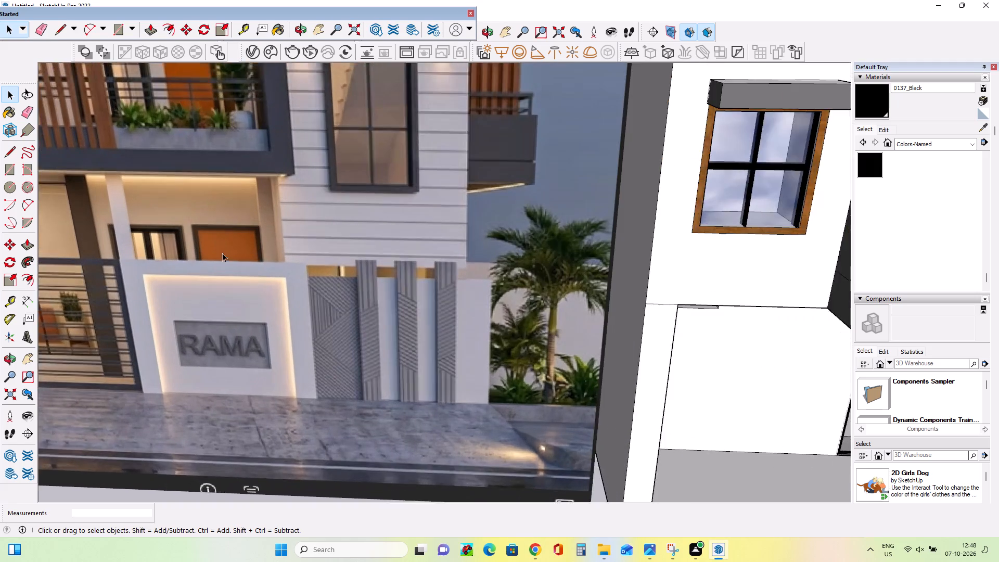
{"action": "scroll", "coordinate": [222, 253], "scroll_direction": "up", "scroll_amount": 1}
{"action": "middle_click_drag", "start_coordinate": [223, 260], "coordinate": [223, 274]}
{"action": "scroll", "coordinate": [223, 274], "scroll_direction": "down", "scroll_amount": 16}
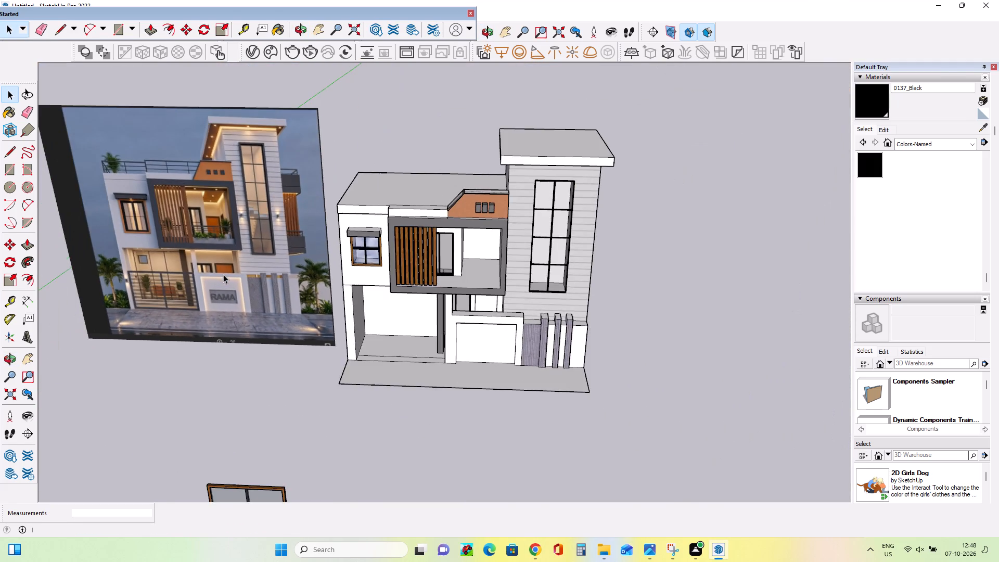
{"action": "key", "text": "alt+Tab"}
{"action": "scroll", "coordinate": [493, 314], "scroll_direction": "down", "scroll_amount": 6}
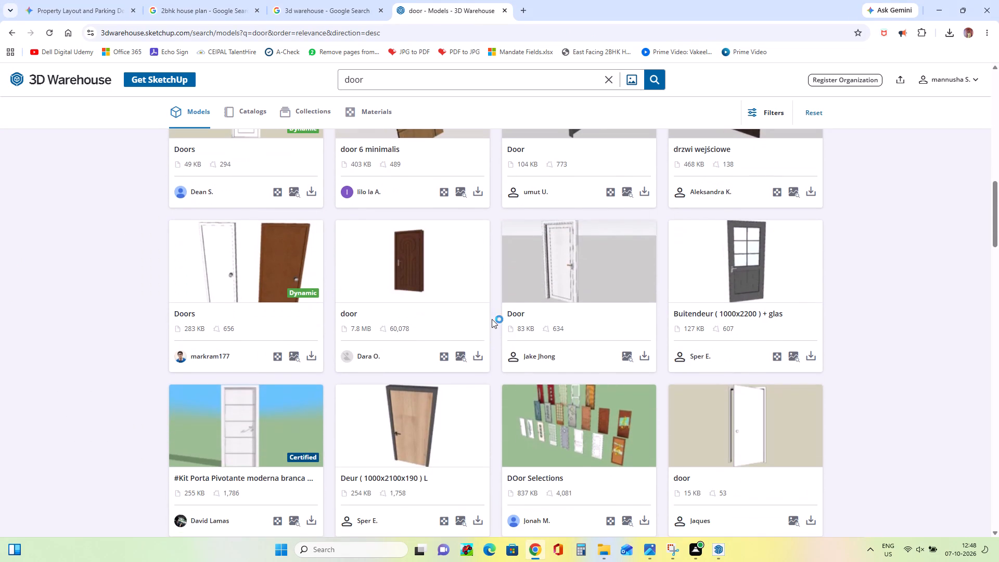
{"action": "scroll", "coordinate": [452, 402], "scroll_direction": "down", "scroll_amount": 4}
{"action": "middle_click_drag", "start_coordinate": [452, 402], "coordinate": [452, 386]}
{"action": "scroll", "coordinate": [453, 381], "scroll_direction": "down", "scroll_amount": 4}
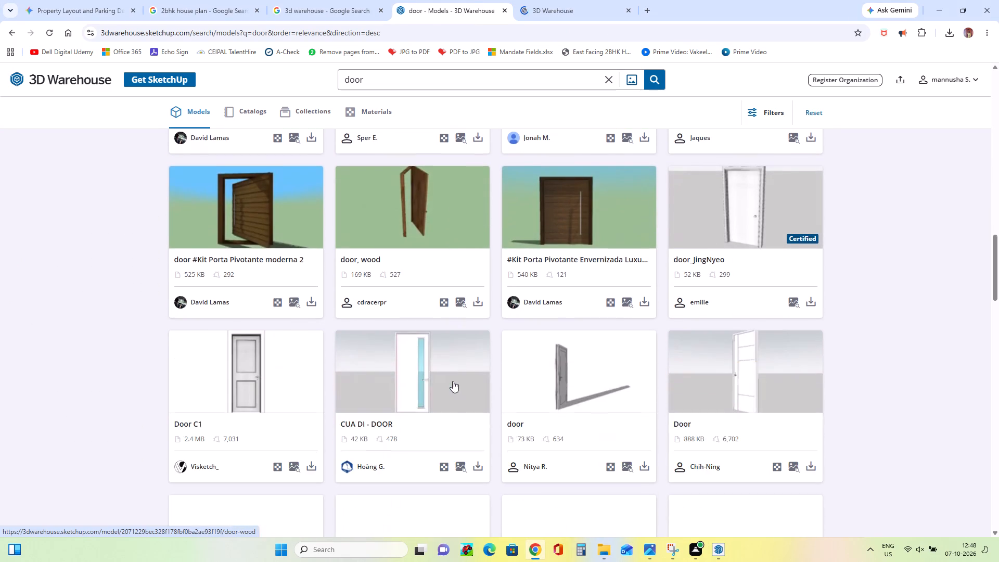
{"action": "scroll", "coordinate": [453, 381], "scroll_direction": "down", "scroll_amount": 4}
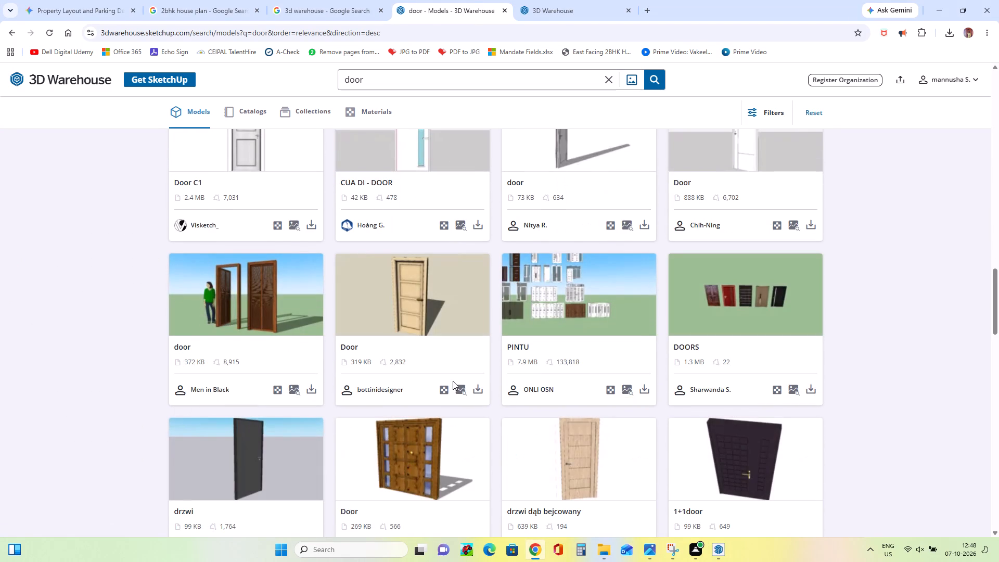
{"action": "scroll", "coordinate": [453, 381], "scroll_direction": "down", "scroll_amount": 8}
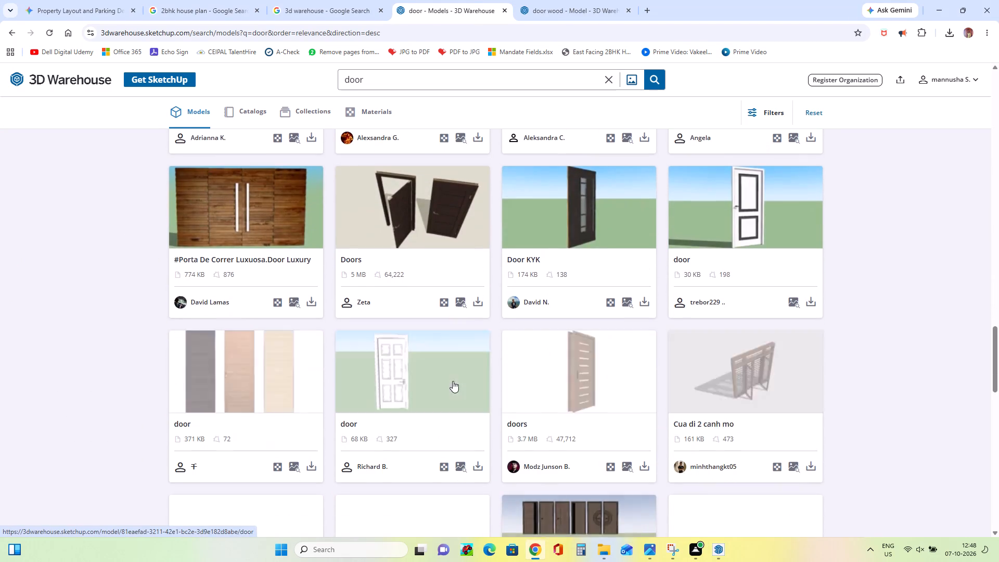
{"action": "scroll", "coordinate": [453, 381], "scroll_direction": "down", "scroll_amount": 11}
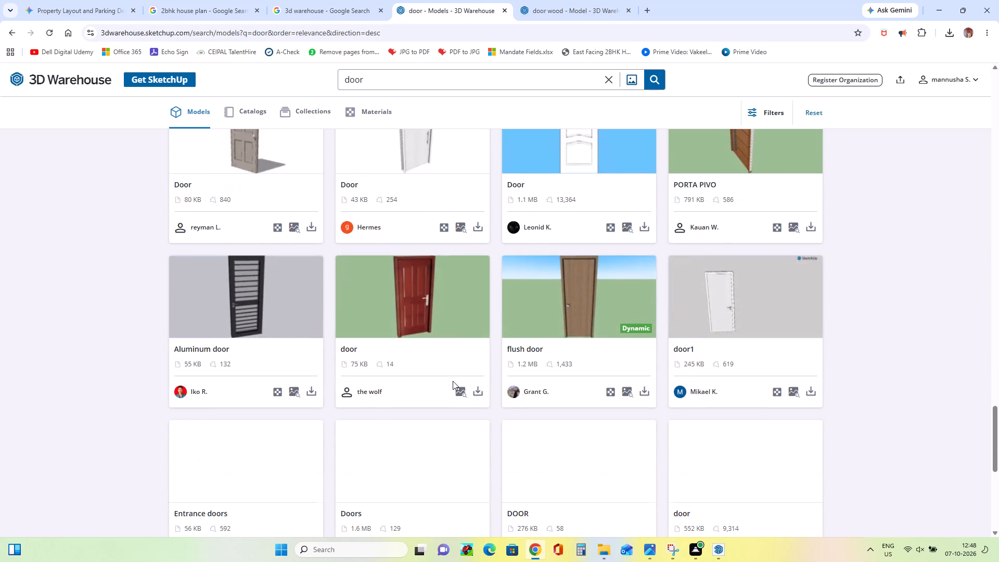
{"action": "scroll", "coordinate": [453, 381], "scroll_direction": "down", "scroll_amount": 4}
{"action": "scroll", "coordinate": [453, 381], "scroll_direction": "up", "scroll_amount": 9}
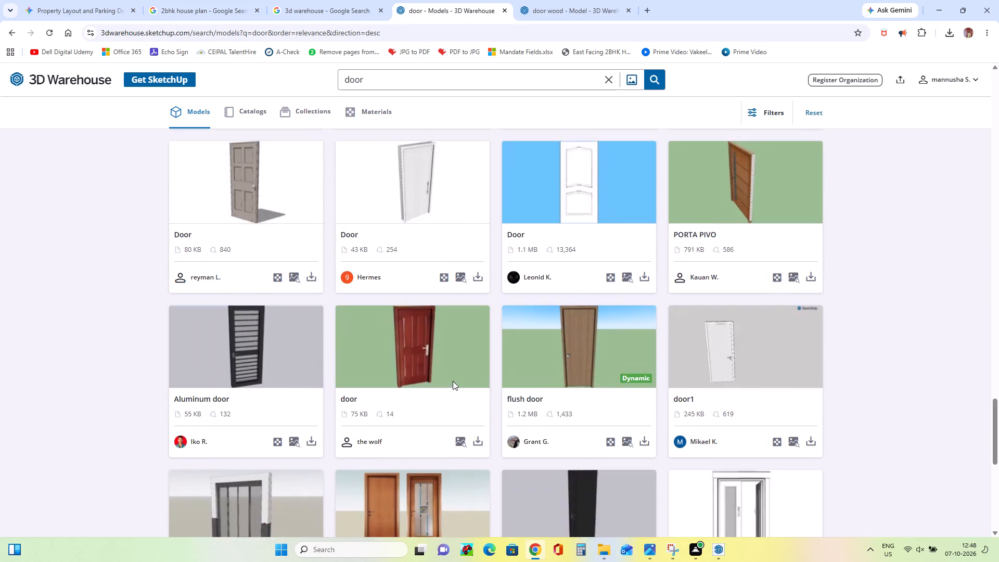
{"action": "scroll", "coordinate": [453, 381], "scroll_direction": "up", "scroll_amount": 20}
{"action": "scroll", "coordinate": [453, 380], "scroll_direction": "up", "scroll_amount": 1}
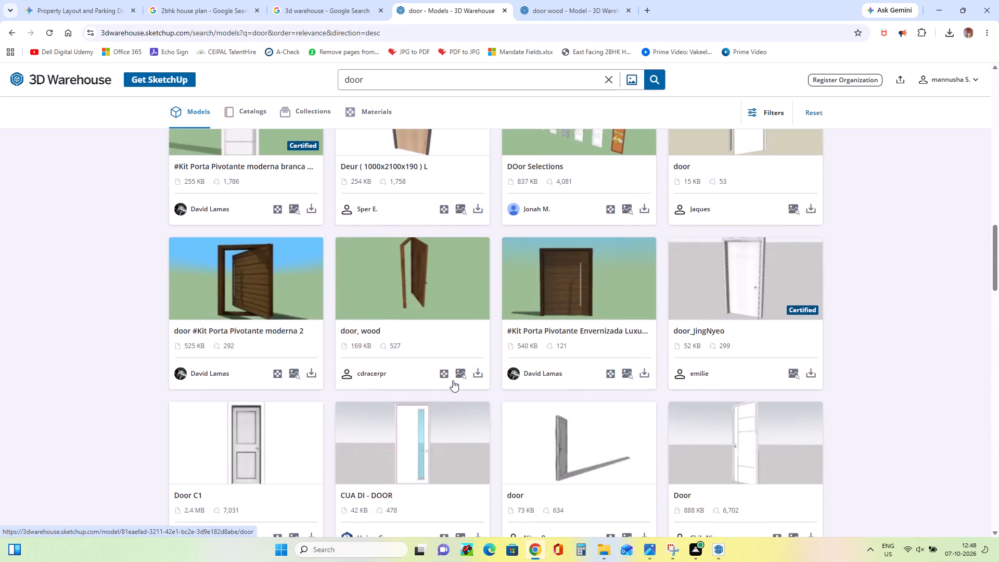
{"action": "scroll", "coordinate": [453, 380], "scroll_direction": "up", "scroll_amount": 6}
Download the "Deur ( 1000x2100x190 ) L" door model from the 3D Warehouse results.
{"action": "scroll", "coordinate": [434, 424], "scroll_direction": "down", "scroll_amount": 2}
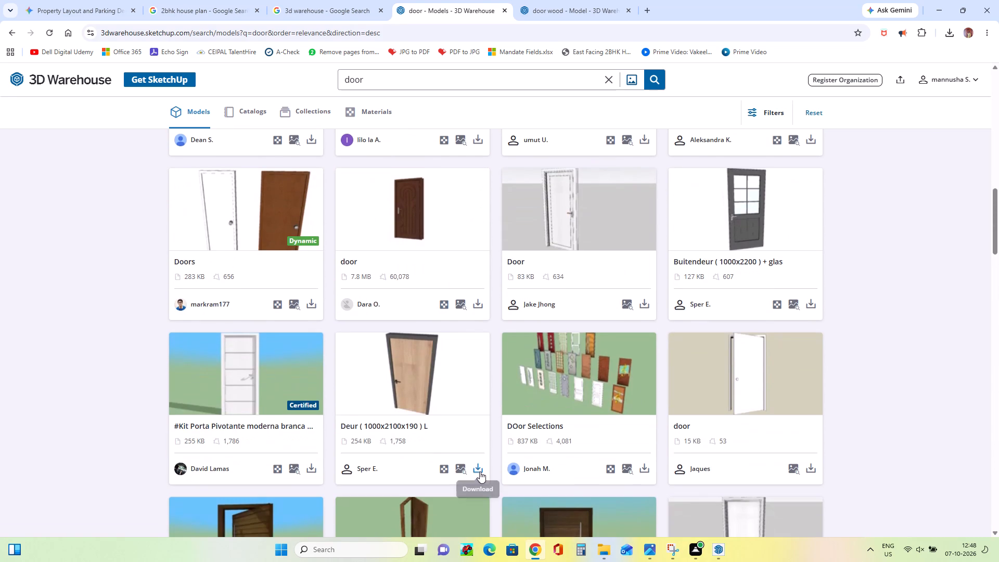
{"action": "left_click", "coordinate": [480, 471]}
{"action": "left_click", "coordinate": [500, 392]}
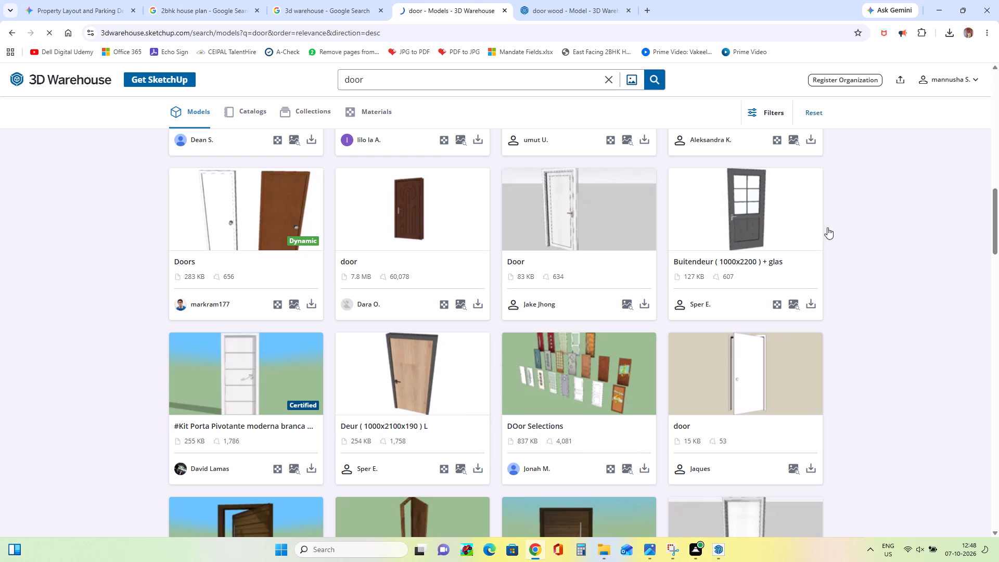
Switch back to SketchUp, import the downloaded 1000x2100+R_2 door, and place it in the open space beside the stair tower.
{"action": "left_click", "coordinate": [933, 10]}
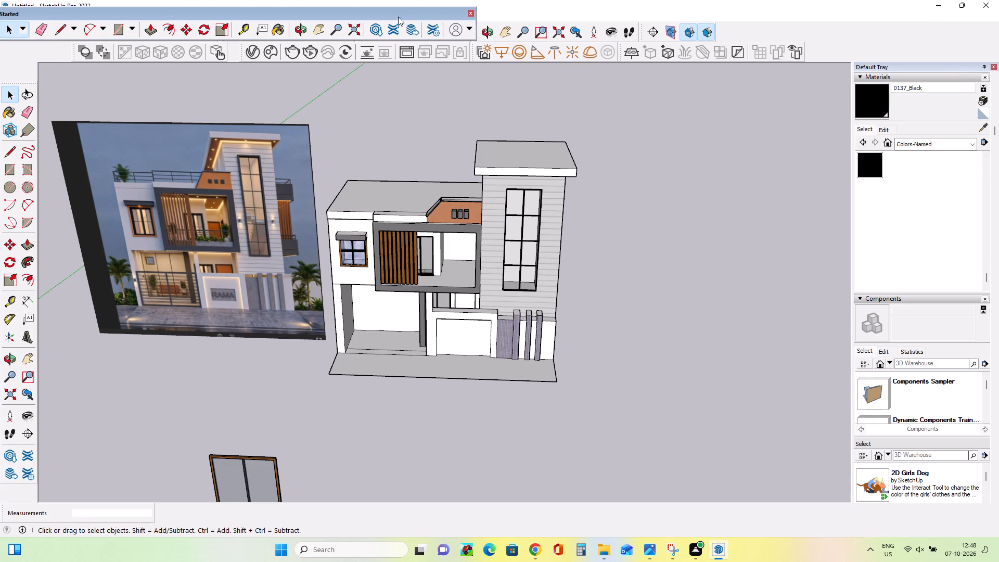
{"action": "left_click", "coordinate": [470, 11]}
{"action": "left_click", "coordinate": [10, 18]}
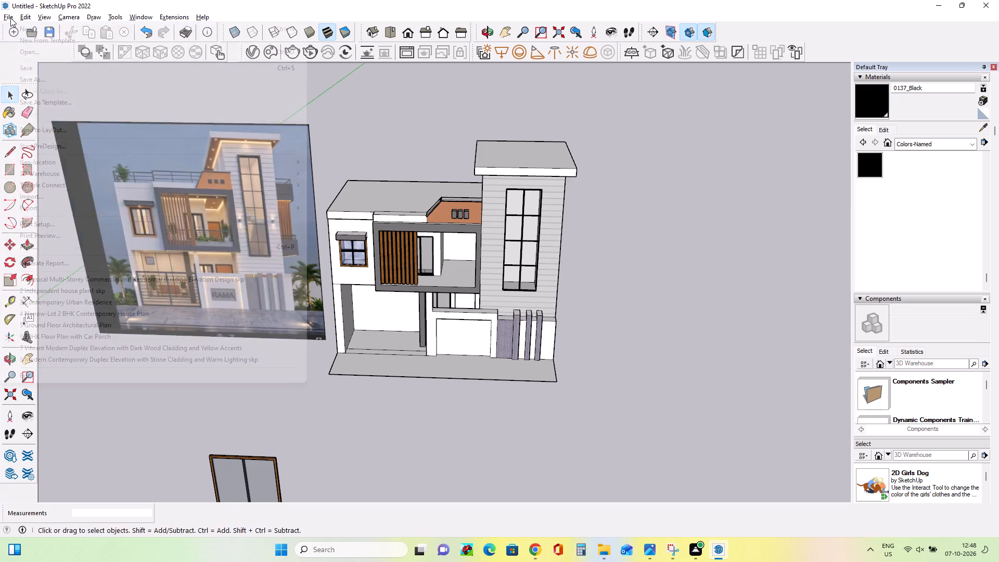
{"action": "left_click", "coordinate": [42, 195]}
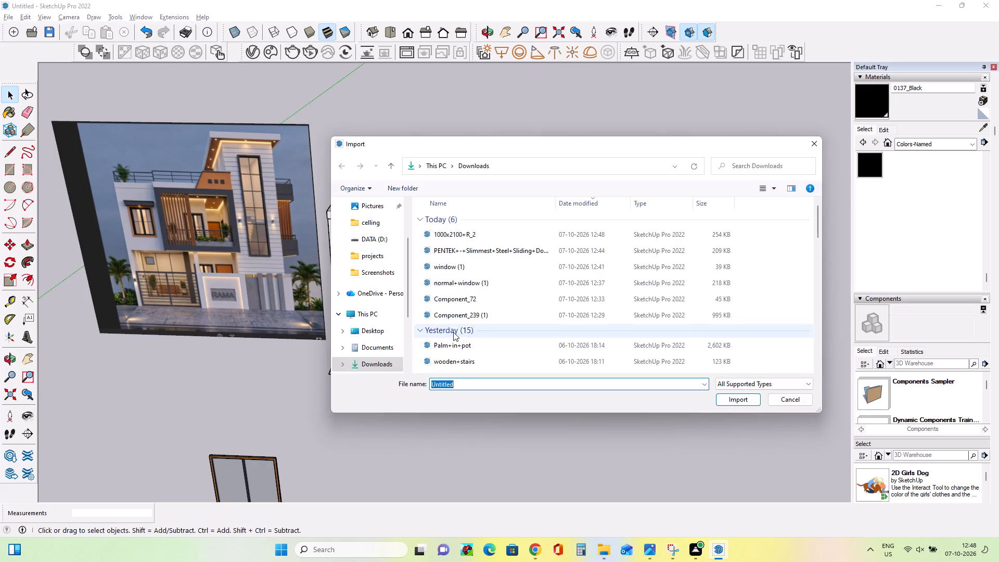
{"action": "left_click", "coordinate": [456, 234]}
{"action": "left_click", "coordinate": [740, 398]}
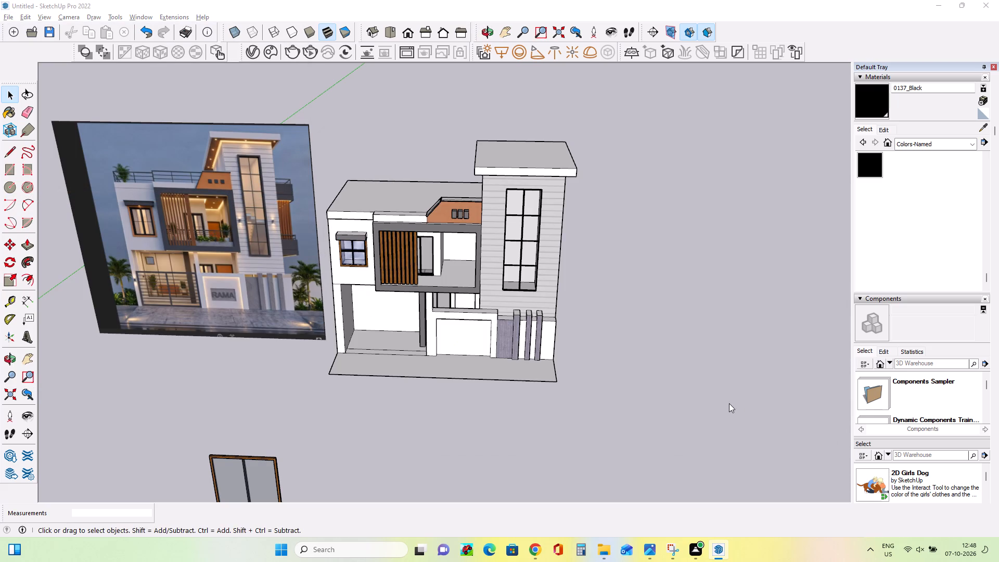
{"action": "left_click", "coordinate": [633, 345]}
Explode the imported door component and the nested parts inside it so its faces can be painted directly.
{"action": "scroll", "coordinate": [659, 323], "scroll_direction": "up", "scroll_amount": 5}
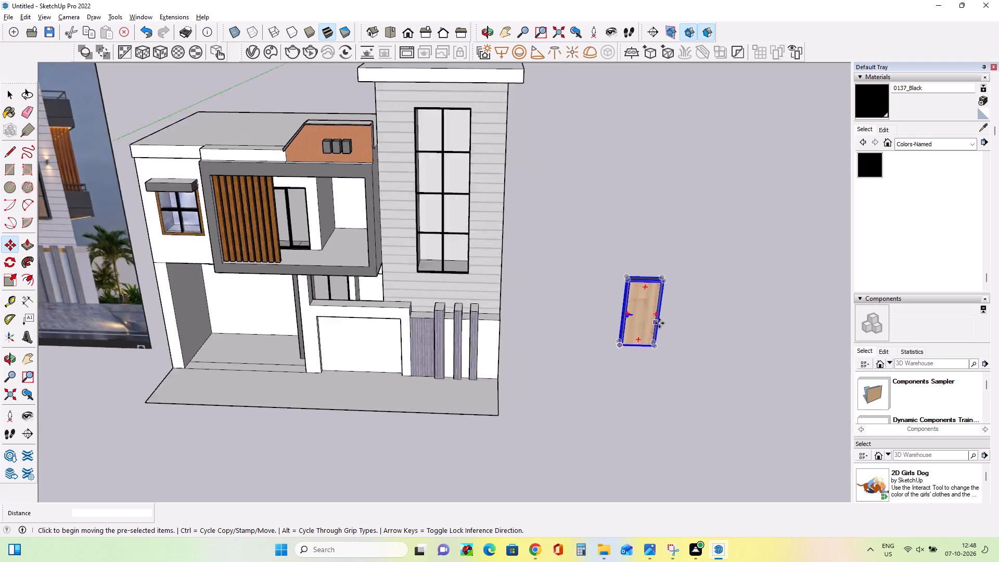
{"action": "scroll", "coordinate": [659, 323], "scroll_direction": "up", "scroll_amount": 6}
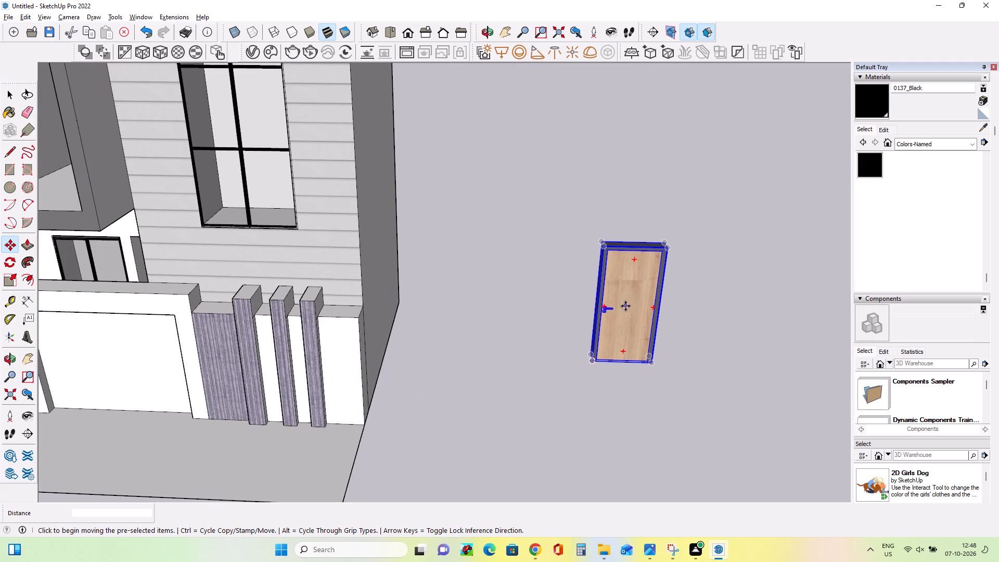
{"action": "left_click", "coordinate": [16, 101]}
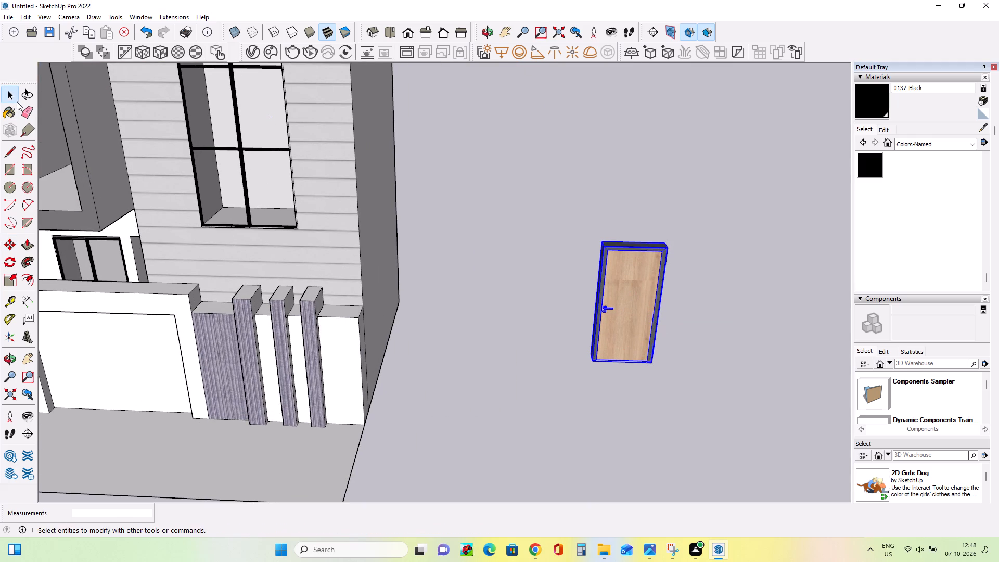
{"action": "right_click", "coordinate": [632, 288]}
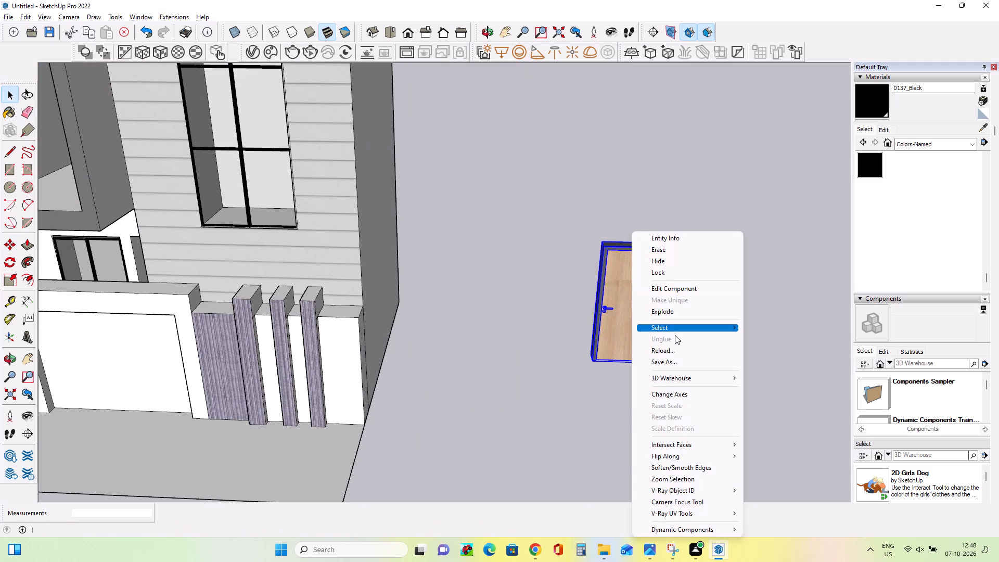
{"action": "left_click", "coordinate": [673, 315]}
{"action": "left_click", "coordinate": [639, 317]}
{"action": "right_click", "coordinate": [637, 314]}
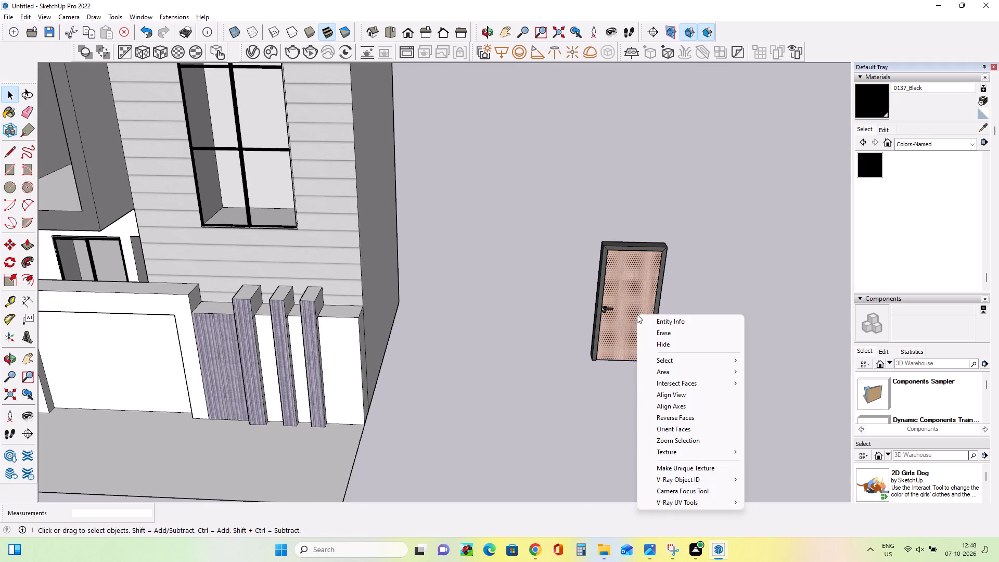
{"action": "left_click", "coordinate": [625, 325]}
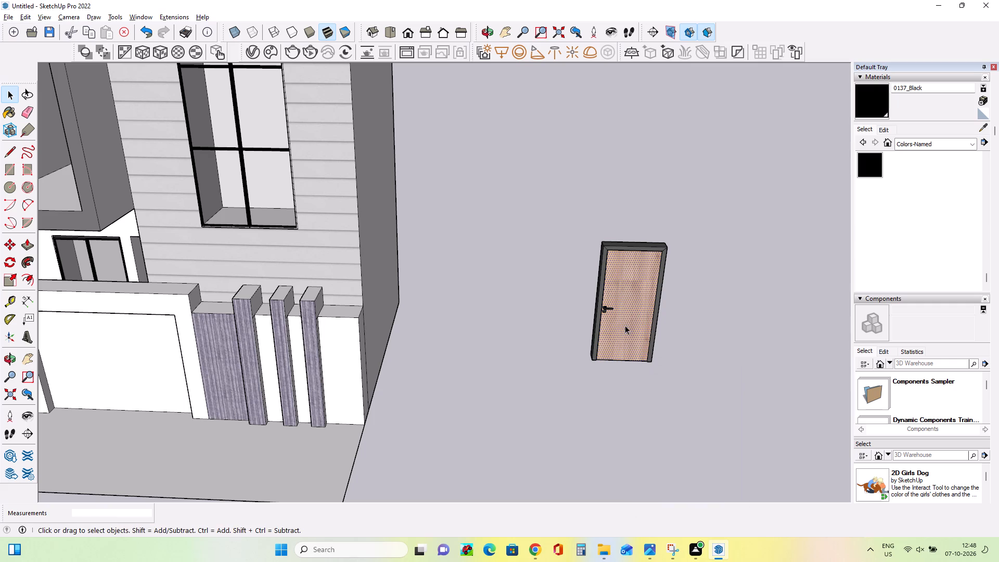
{"action": "left_click_drag", "start_coordinate": [680, 241], "coordinate": [580, 361]}
{"action": "right_click", "coordinate": [624, 299]}
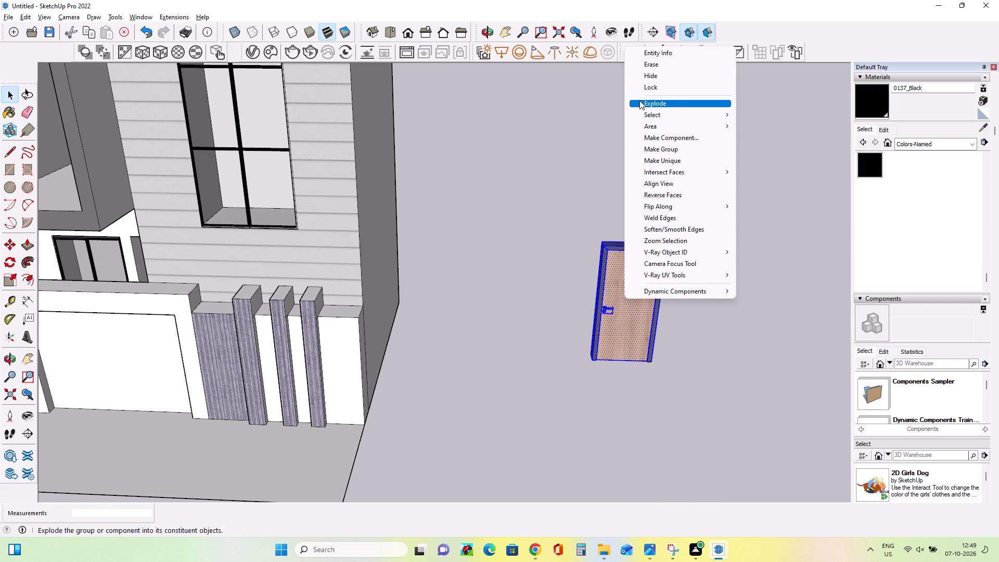
{"action": "left_click", "coordinate": [643, 101]}
Paint the door leaf with Wood Veneer 02 from the Wood materials.
{"action": "scroll", "coordinate": [624, 385], "scroll_direction": "down", "scroll_amount": 13}
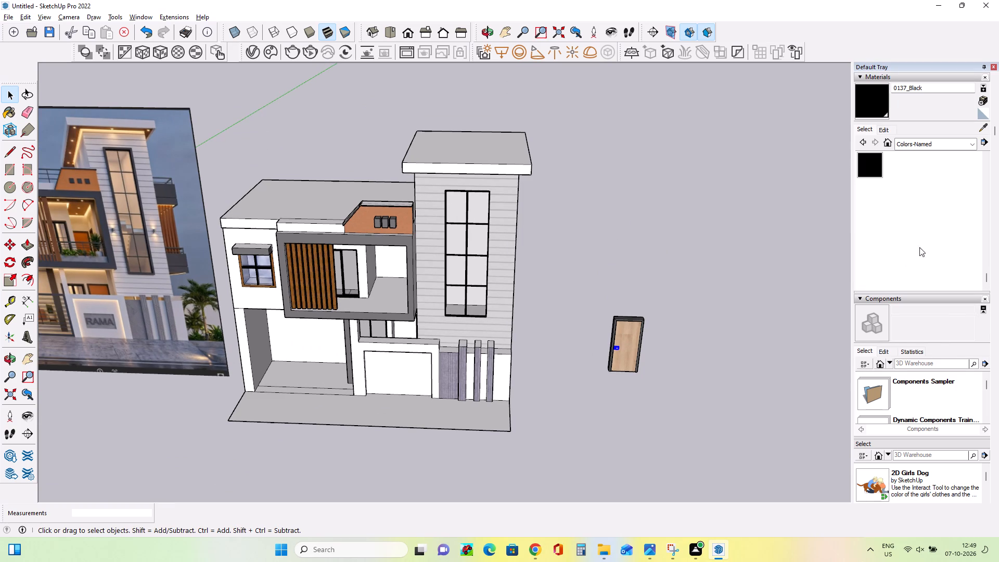
{"action": "scroll", "coordinate": [926, 210], "scroll_direction": "up", "scroll_amount": 4}
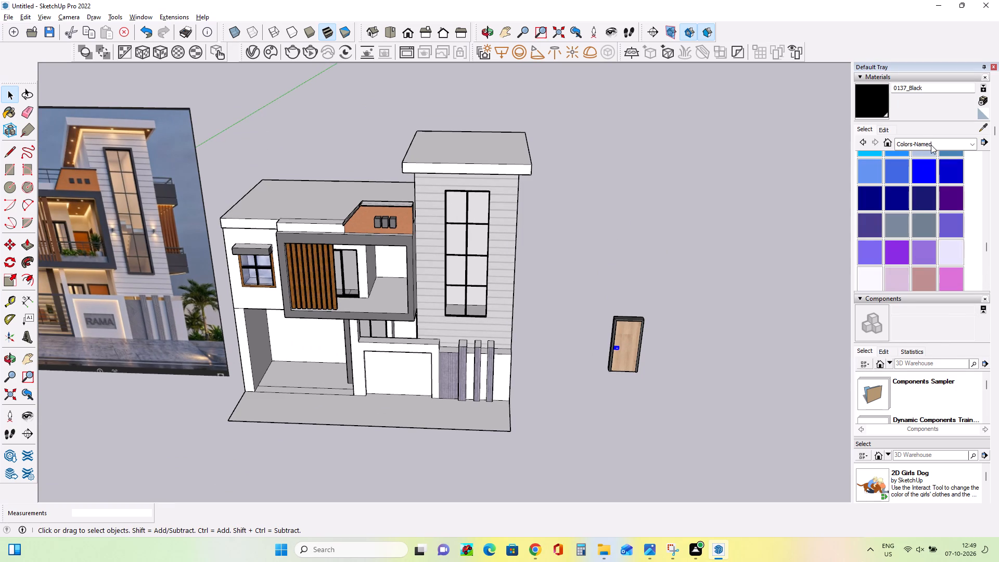
{"action": "left_click", "coordinate": [931, 145]}
{"action": "left_click", "coordinate": [933, 283]}
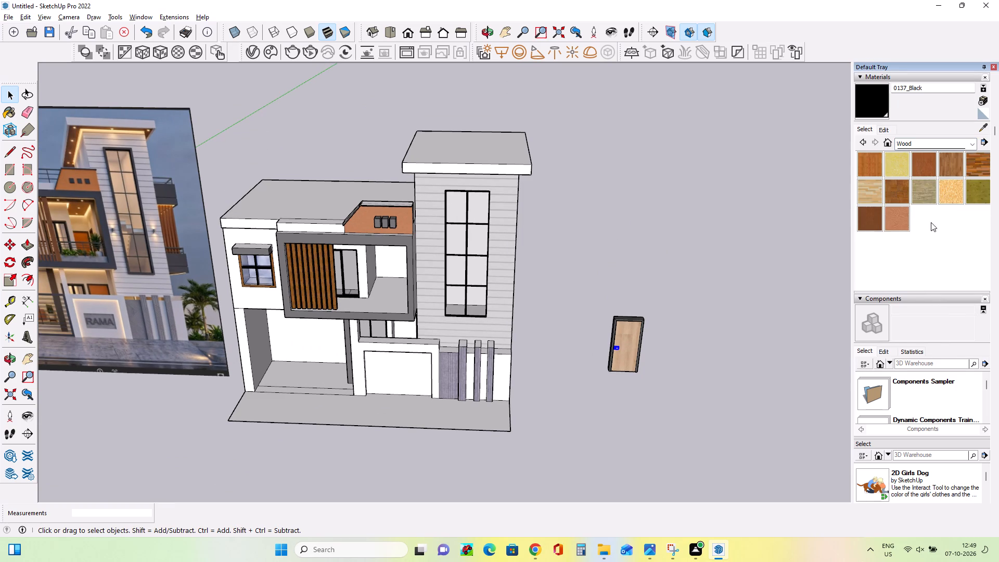
{"action": "left_click", "coordinate": [902, 220]}
{"action": "left_click", "coordinate": [629, 348]}
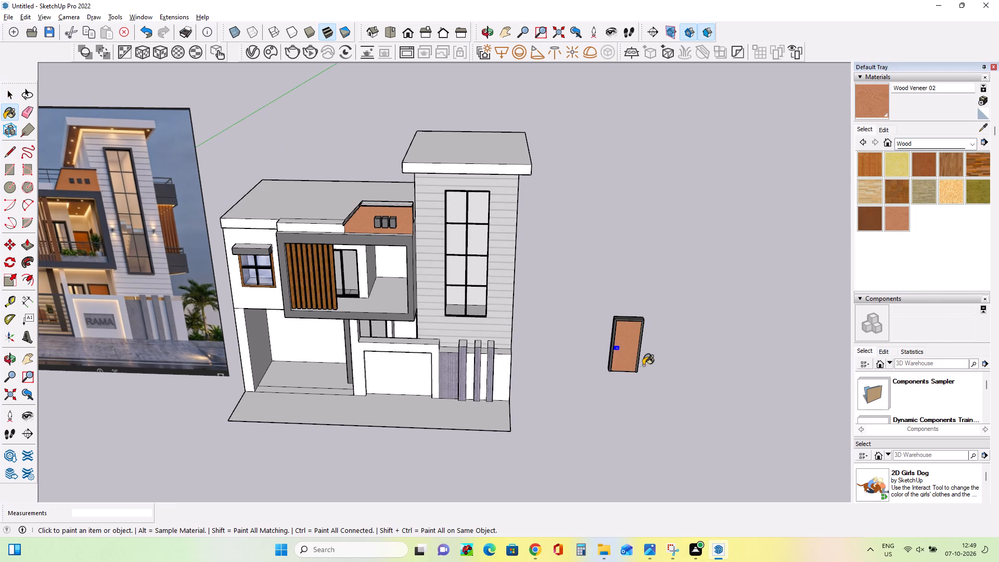
Paint the front faces of the door frame's head and both side jambs with Wood Floor Parquet.
{"action": "middle_click_drag", "start_coordinate": [659, 365], "coordinate": [647, 337]}
{"action": "scroll", "coordinate": [639, 327], "scroll_direction": "up", "scroll_amount": 4}
{"action": "scroll", "coordinate": [639, 327], "scroll_direction": "down", "scroll_amount": 3}
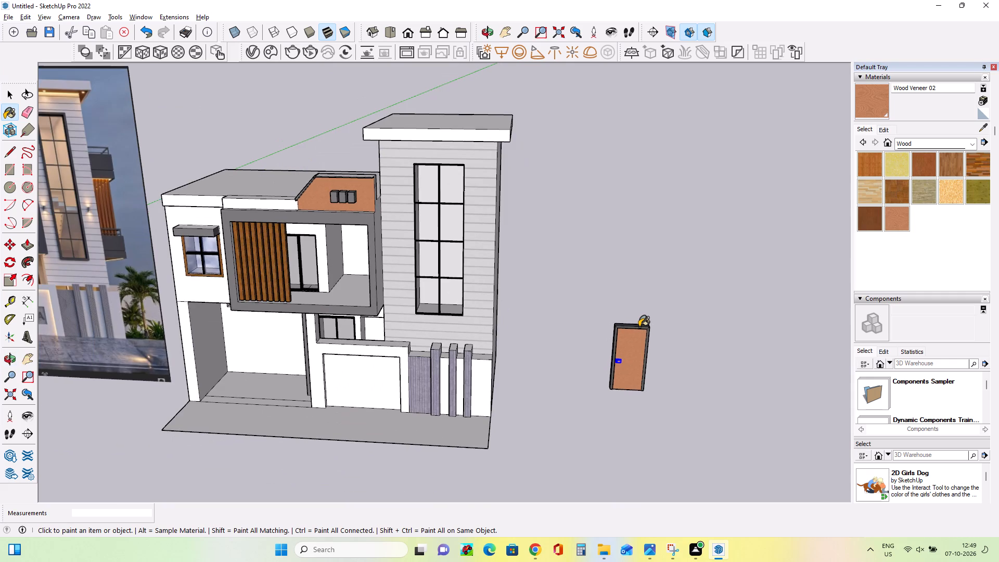
{"action": "scroll", "coordinate": [648, 336], "scroll_direction": "down", "scroll_amount": 3}
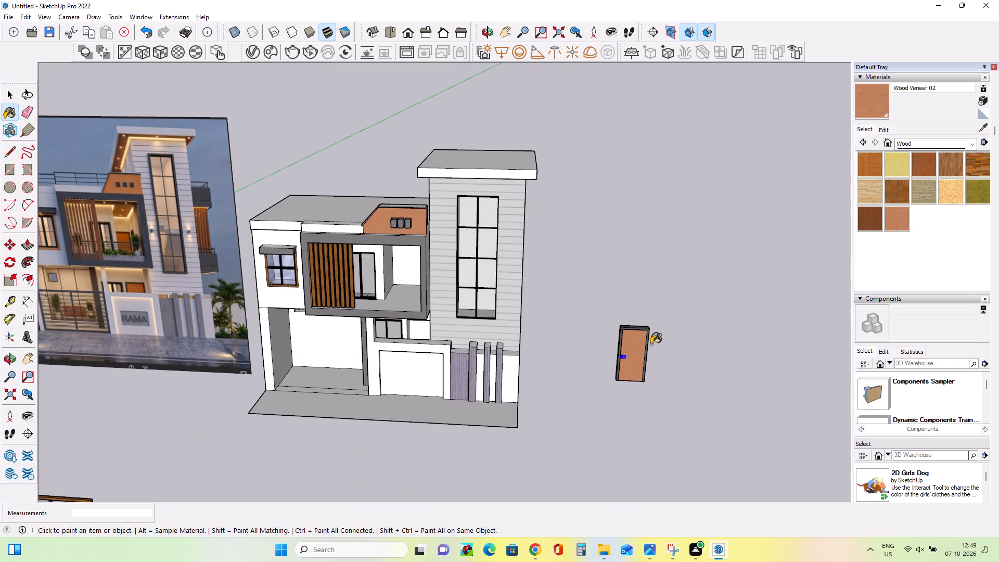
{"action": "scroll", "coordinate": [651, 344], "scroll_direction": "up", "scroll_amount": 10}
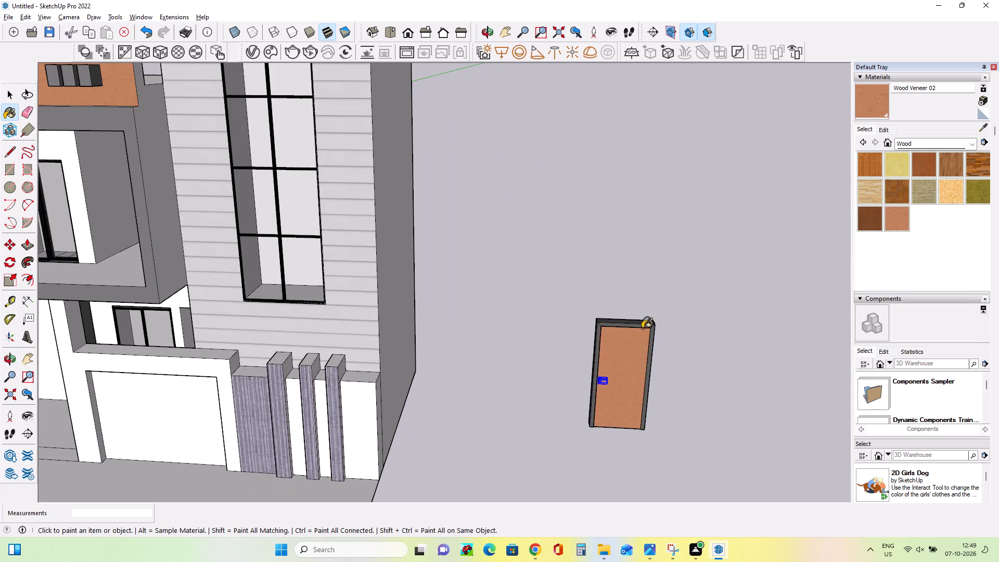
{"action": "left_click", "coordinate": [894, 195]}
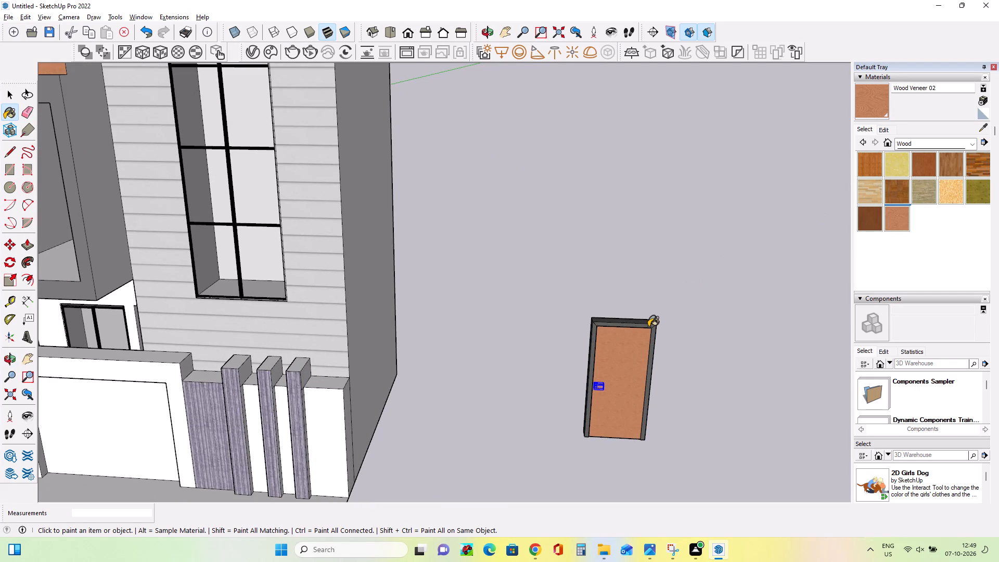
{"action": "left_click", "coordinate": [649, 326]}
{"action": "left_click", "coordinate": [656, 336]}
{"action": "left_click", "coordinate": [654, 337]}
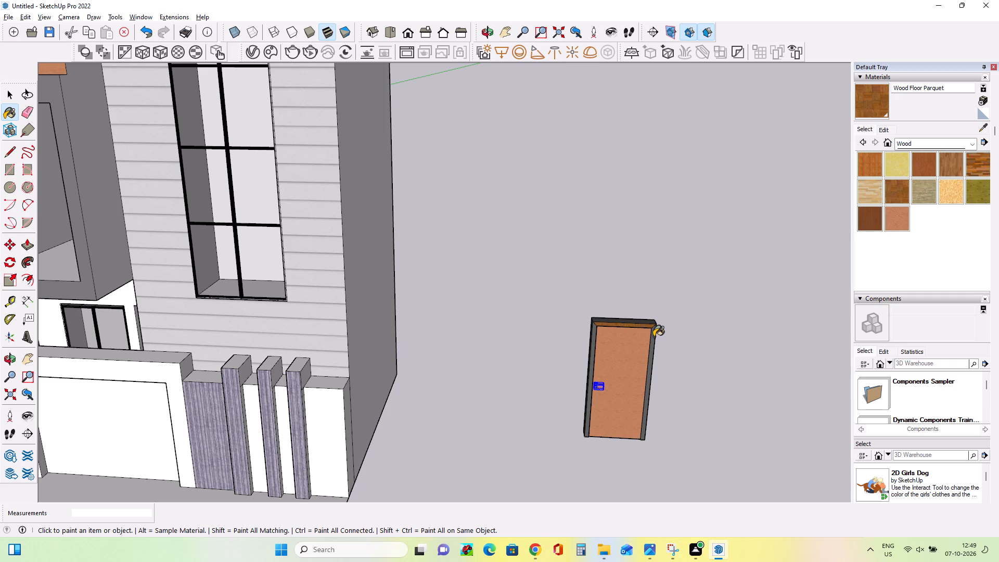
{"action": "left_click", "coordinate": [594, 358]}
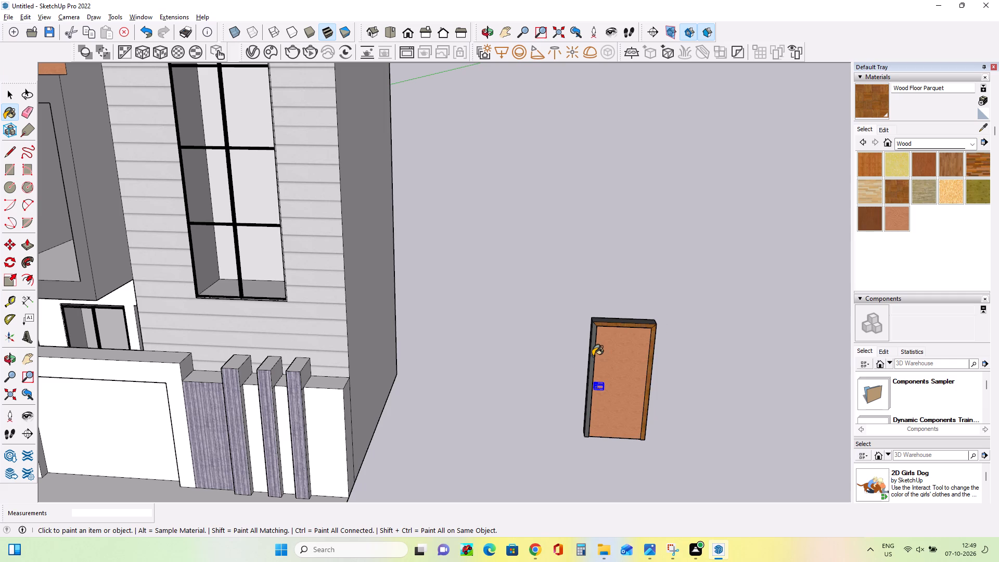
{"action": "double_click", "coordinate": [593, 356]}
Repaint the door frame's head and both side jambs with Wood Veneer 01.
{"action": "left_click", "coordinate": [873, 220]}
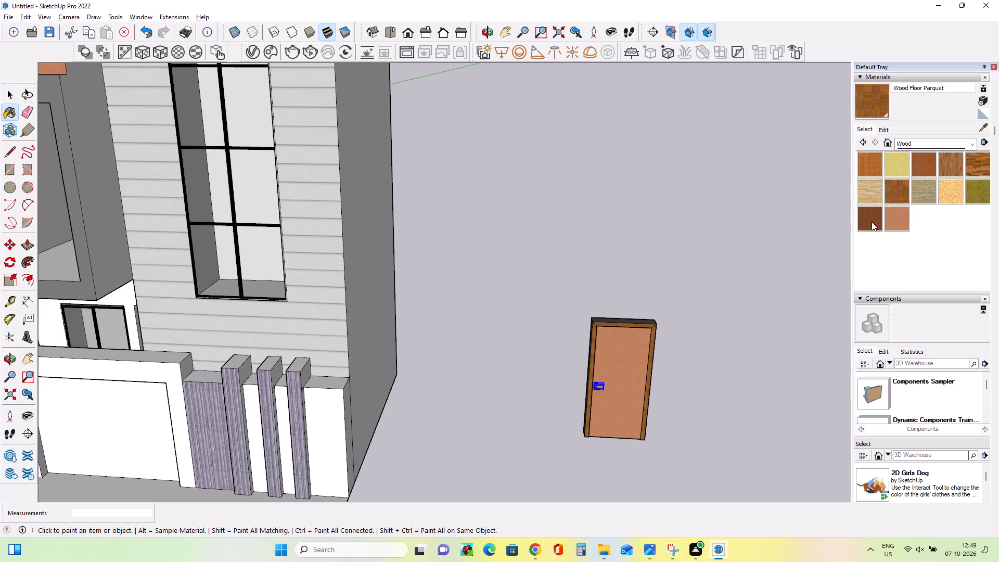
{"action": "left_click", "coordinate": [649, 355]}
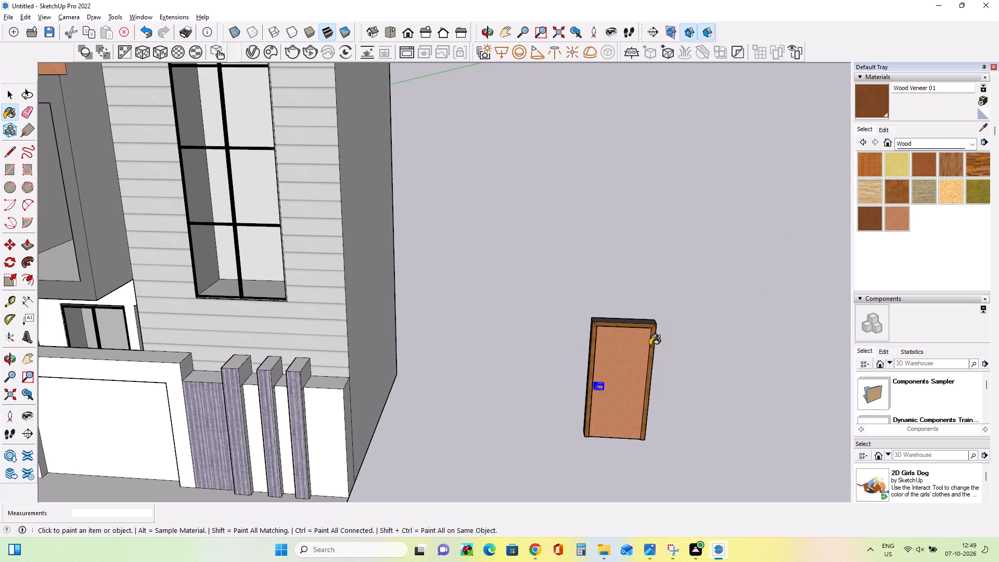
{"action": "left_click", "coordinate": [644, 326]}
{"action": "left_click", "coordinate": [591, 347]}
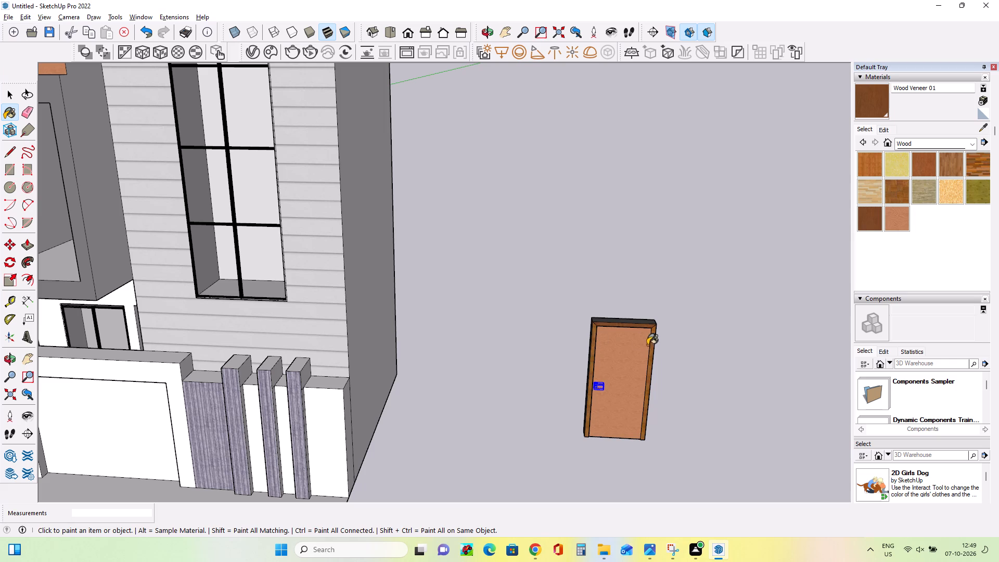
{"action": "left_click", "coordinate": [650, 354]}
Select all of the loose painted door's geometry beside the house and make it a single group.
{"action": "scroll", "coordinate": [706, 265], "scroll_direction": "down", "scroll_amount": 10}
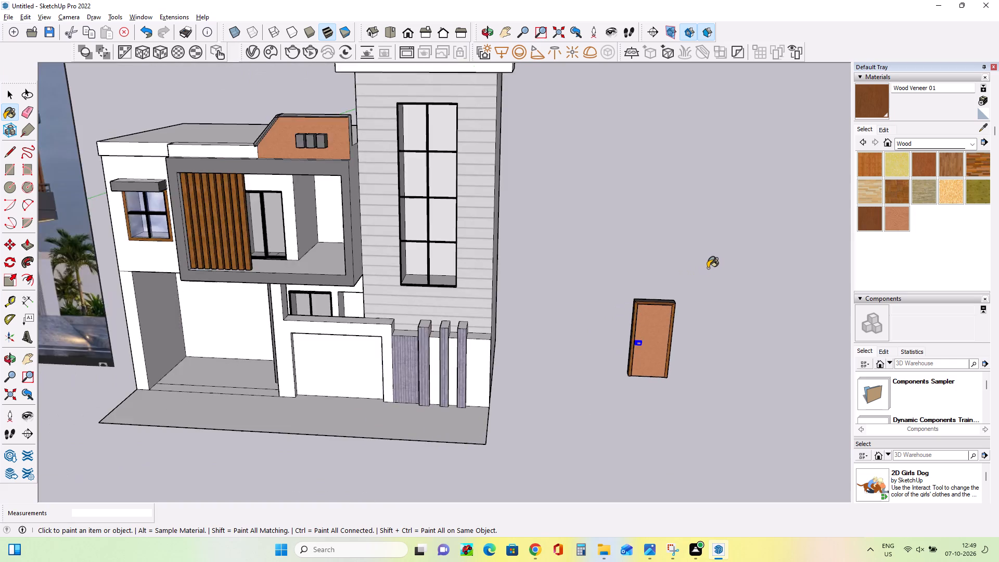
{"action": "scroll", "coordinate": [708, 268], "scroll_direction": "down", "scroll_amount": 8}
{"action": "middle_click_drag", "start_coordinate": [709, 273], "coordinate": [713, 296]}
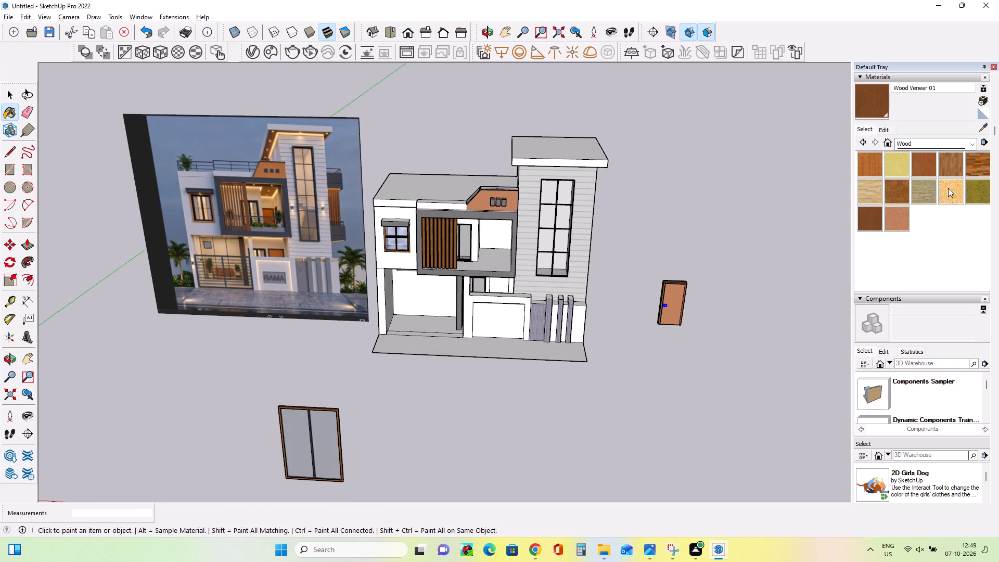
{"action": "scroll", "coordinate": [911, 224], "scroll_direction": "up", "scroll_amount": 4}
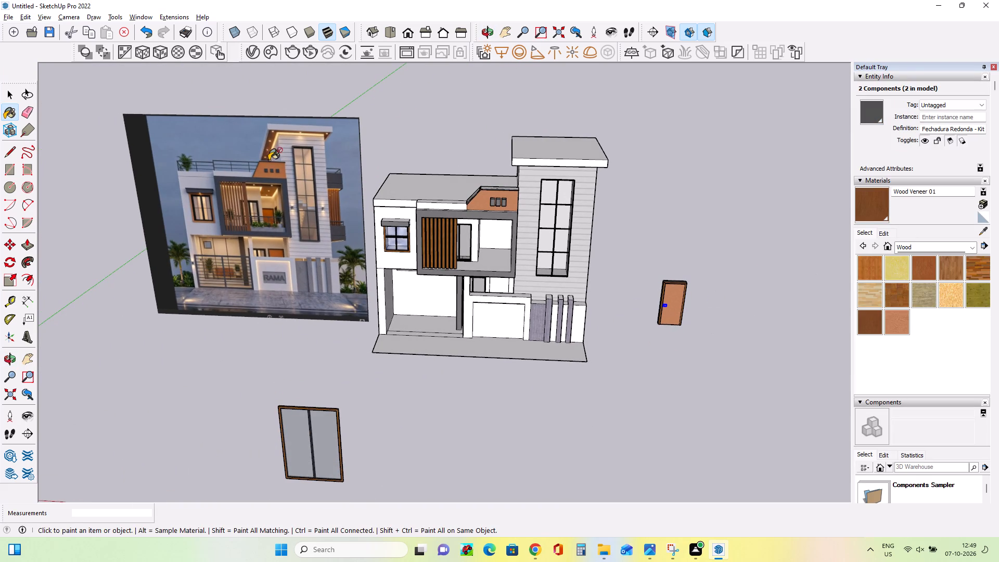
{"action": "left_click", "coordinate": [3, 94]}
{"action": "left_click", "coordinate": [824, 249]}
{"action": "left_click_drag", "start_coordinate": [738, 256], "coordinate": [726, 259]}
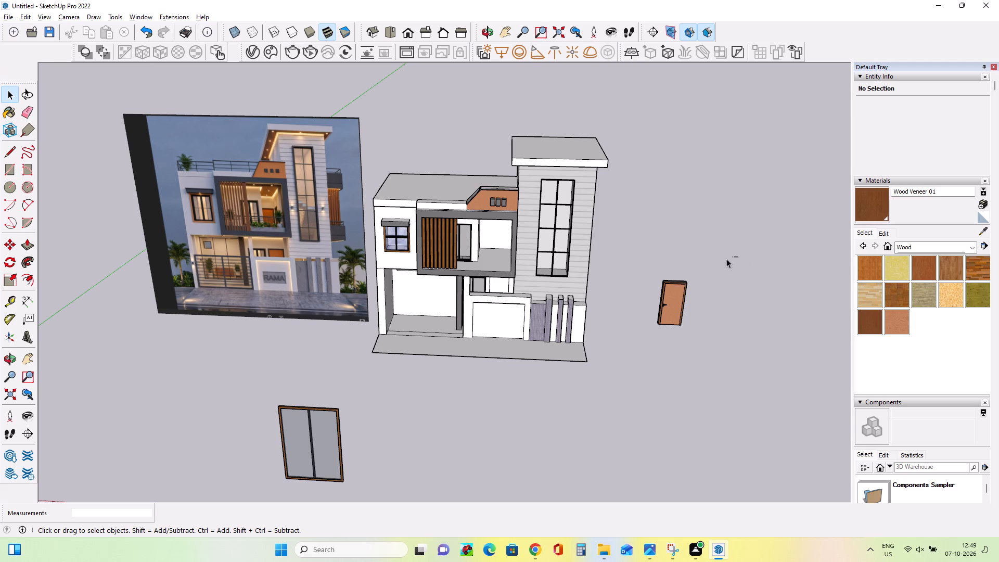
{"action": "left_click_drag", "start_coordinate": [726, 259], "coordinate": [616, 342]}
{"action": "right_click", "coordinate": [669, 308]}
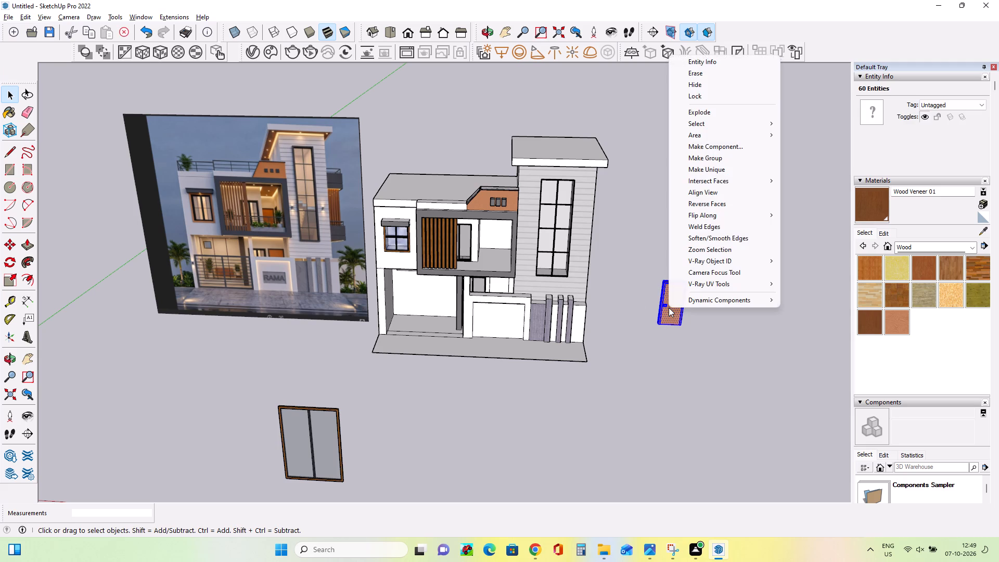
{"action": "left_click", "coordinate": [710, 155]}
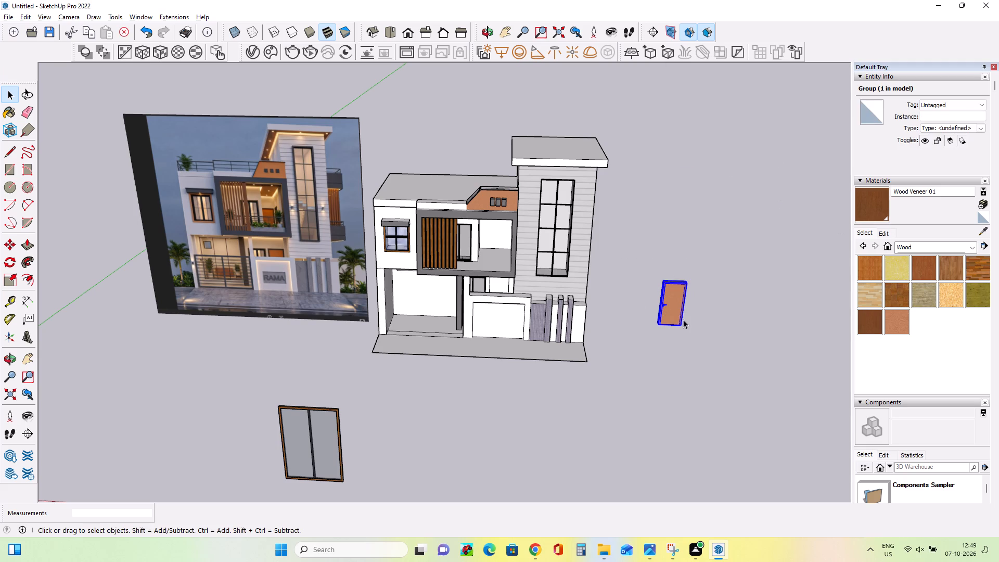
Move the door group by its bottom corner onto the back wall of the upper-floor balcony.
{"action": "left_click", "coordinate": [6, 241]}
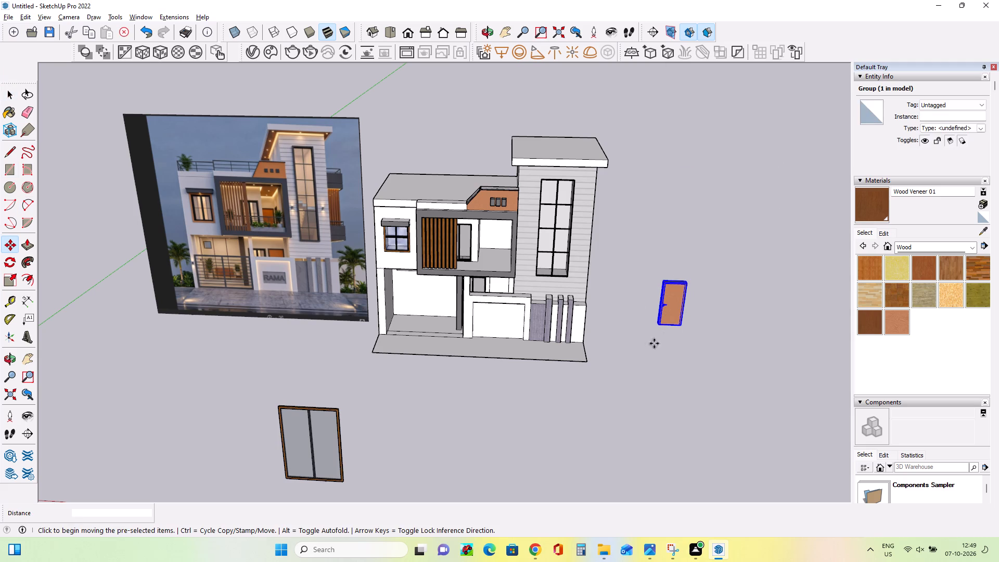
{"action": "left_click", "coordinate": [657, 329]}
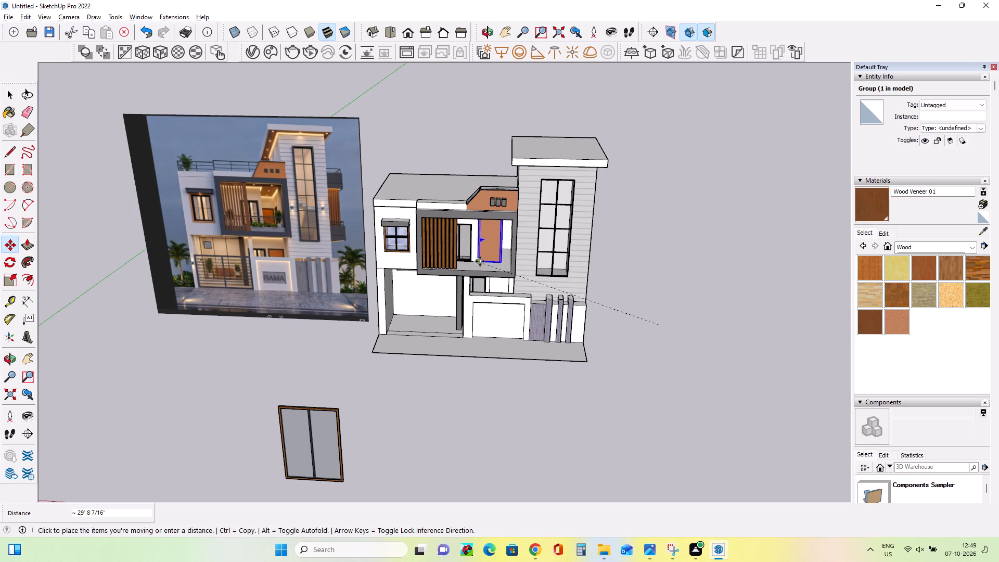
{"action": "middle_click_drag", "start_coordinate": [480, 261], "coordinate": [498, 260]}
{"action": "scroll", "coordinate": [499, 257], "scroll_direction": "up", "scroll_amount": 8}
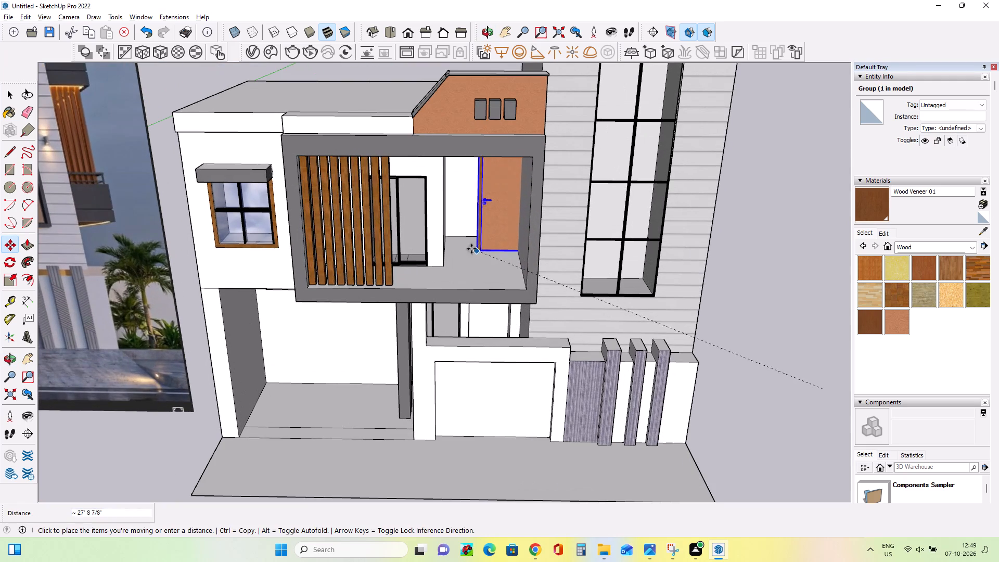
{"action": "left_click", "coordinate": [458, 240]}
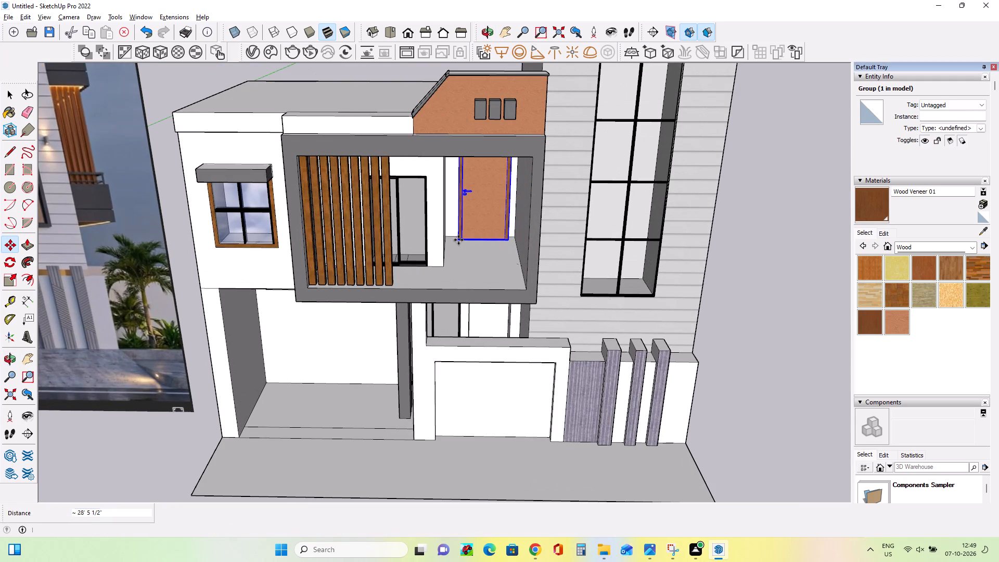
Scale the door group from its top edge to about 0.02 in depth and 0.78 in height.
{"action": "middle_click_drag", "start_coordinate": [478, 258], "coordinate": [472, 180]}
{"action": "scroll", "coordinate": [457, 237], "scroll_direction": "up", "scroll_amount": 3}
{"action": "middle_click_drag", "start_coordinate": [474, 244], "coordinate": [475, 244]}
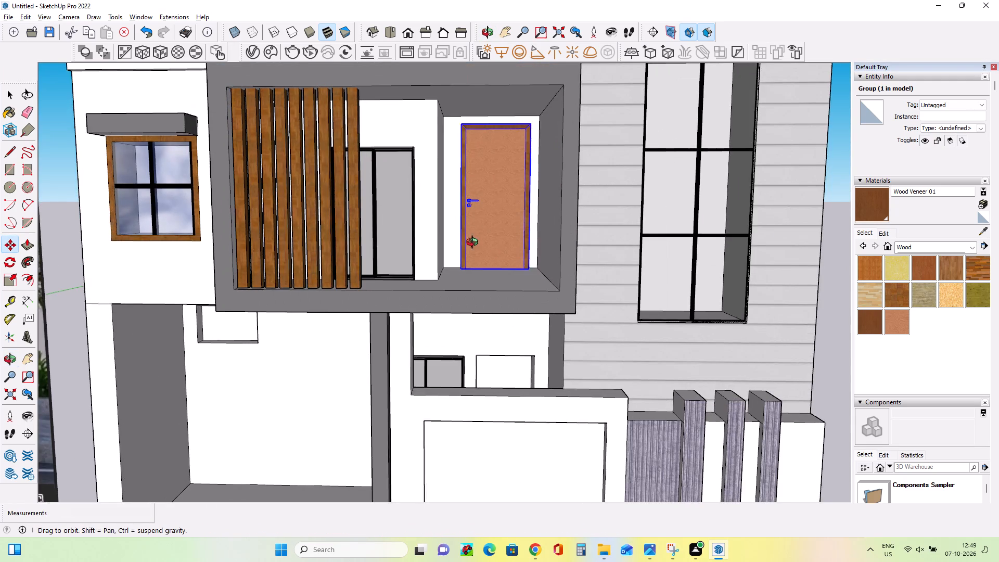
{"action": "middle_click_drag", "start_coordinate": [475, 244], "coordinate": [460, 257]}
{"action": "left_click", "coordinate": [12, 277]}
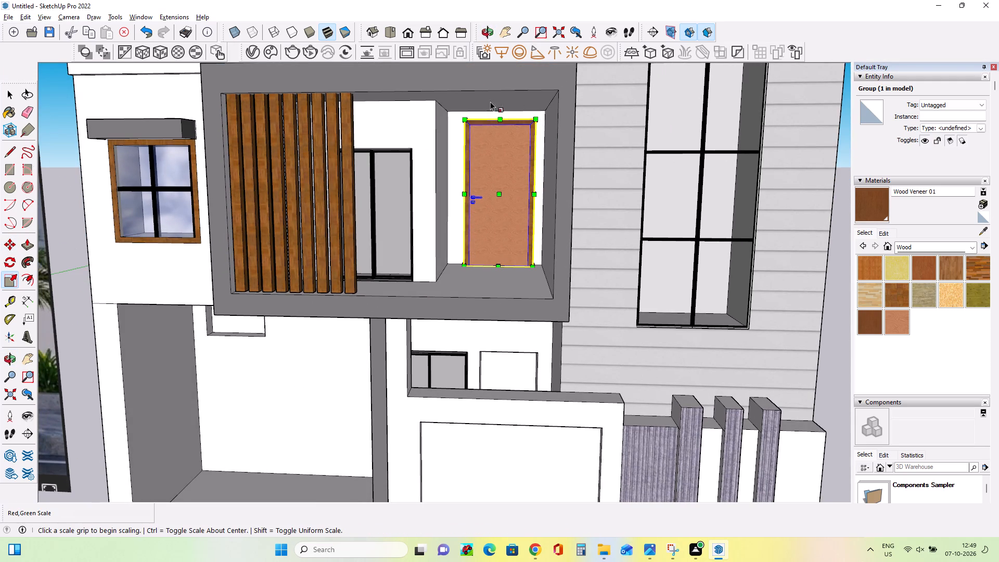
{"action": "left_click", "coordinate": [499, 117]}
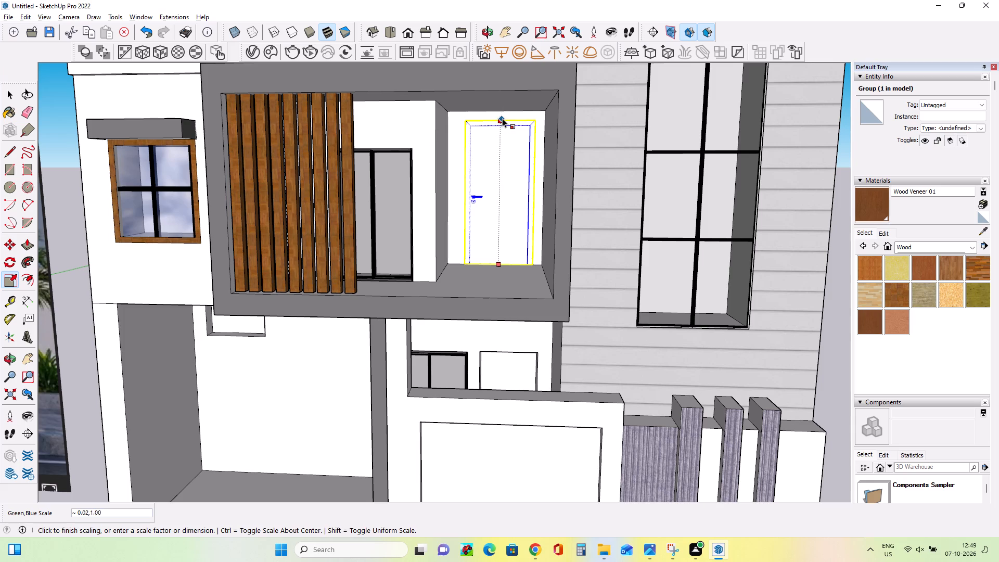
{"action": "left_click", "coordinate": [501, 154]}
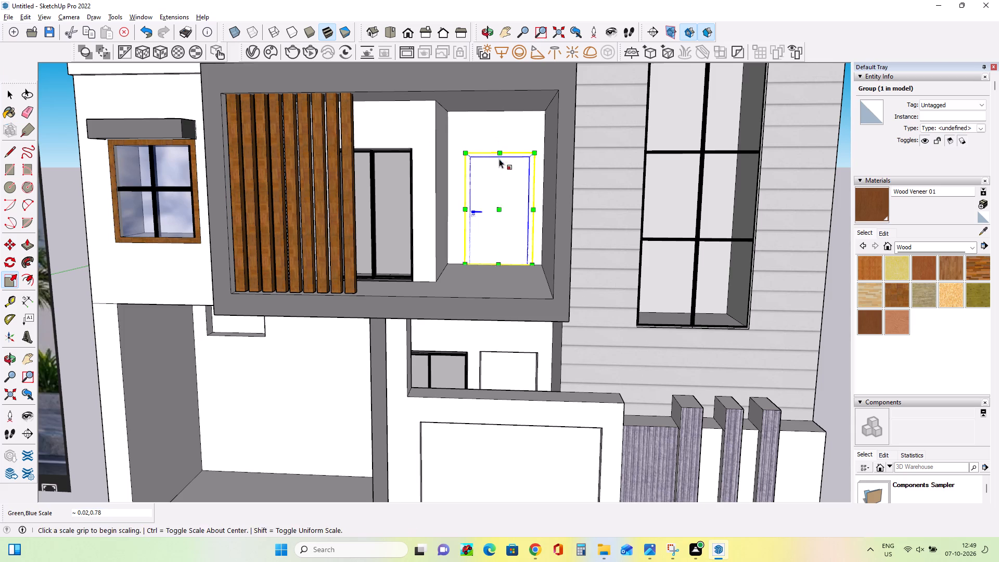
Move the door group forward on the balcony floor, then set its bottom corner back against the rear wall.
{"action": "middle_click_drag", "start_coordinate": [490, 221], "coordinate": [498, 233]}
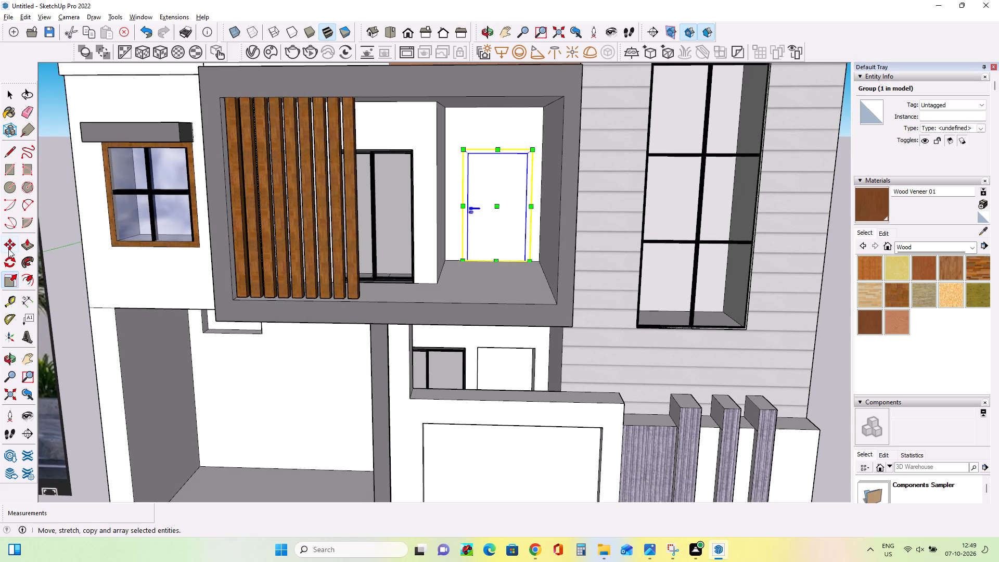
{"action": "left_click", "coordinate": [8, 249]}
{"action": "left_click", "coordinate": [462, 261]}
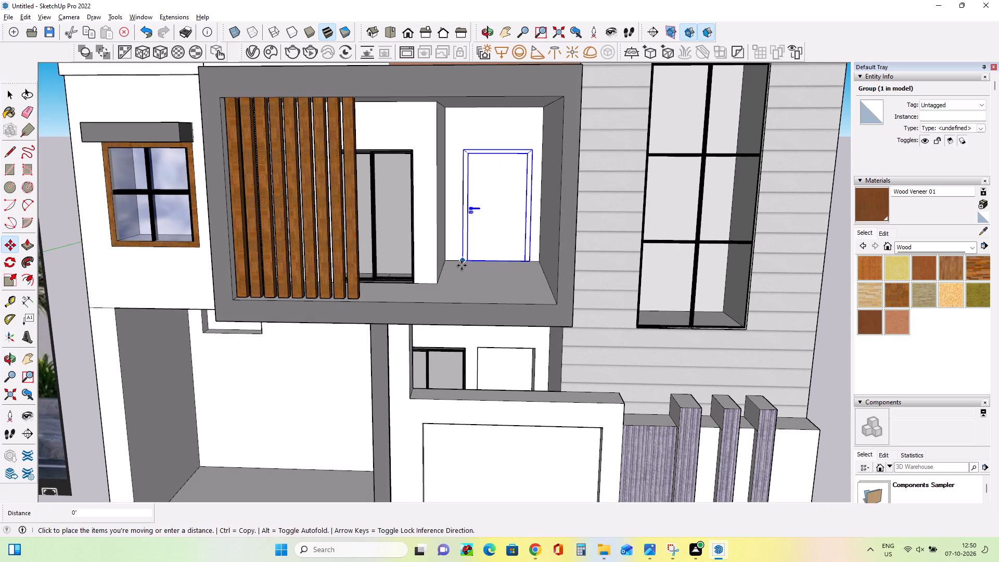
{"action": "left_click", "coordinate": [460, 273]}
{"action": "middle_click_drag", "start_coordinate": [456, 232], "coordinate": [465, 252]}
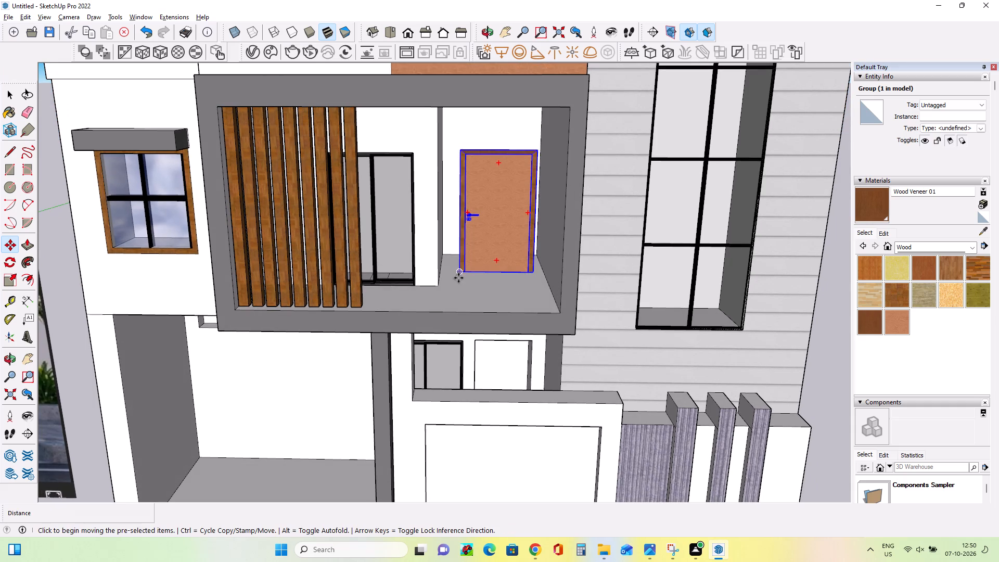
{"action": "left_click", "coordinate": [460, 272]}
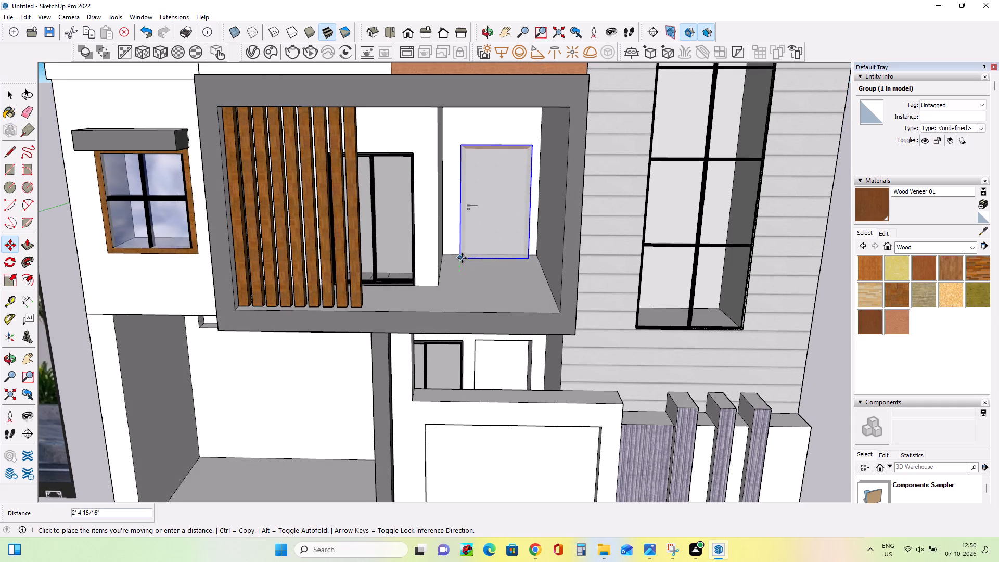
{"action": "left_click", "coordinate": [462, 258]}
Move the door group out of the balcony into the open space beside the stair tower.
{"action": "middle_click_drag", "start_coordinate": [497, 263], "coordinate": [484, 199]}
{"action": "scroll", "coordinate": [494, 224], "scroll_direction": "down", "scroll_amount": 4}
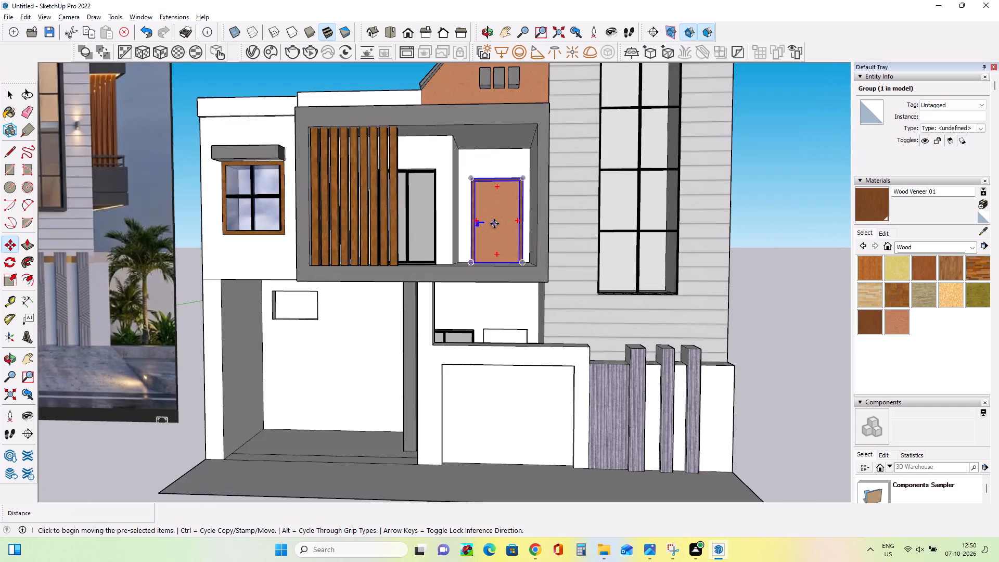
{"action": "middle_click_drag", "start_coordinate": [495, 232], "coordinate": [500, 277]}
{"action": "middle_click_drag", "start_coordinate": [475, 251], "coordinate": [488, 279]}
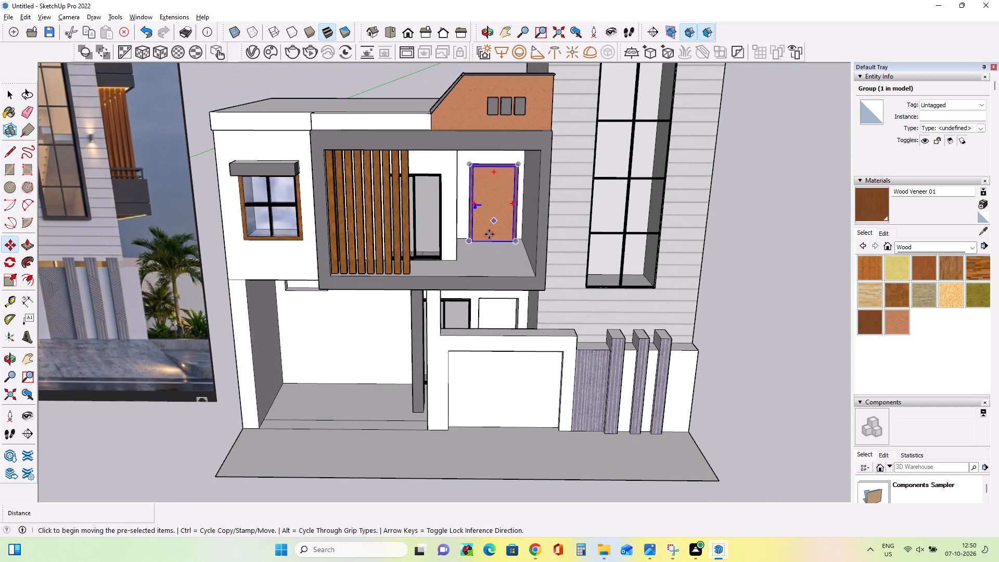
{"action": "left_click", "coordinate": [470, 245]}
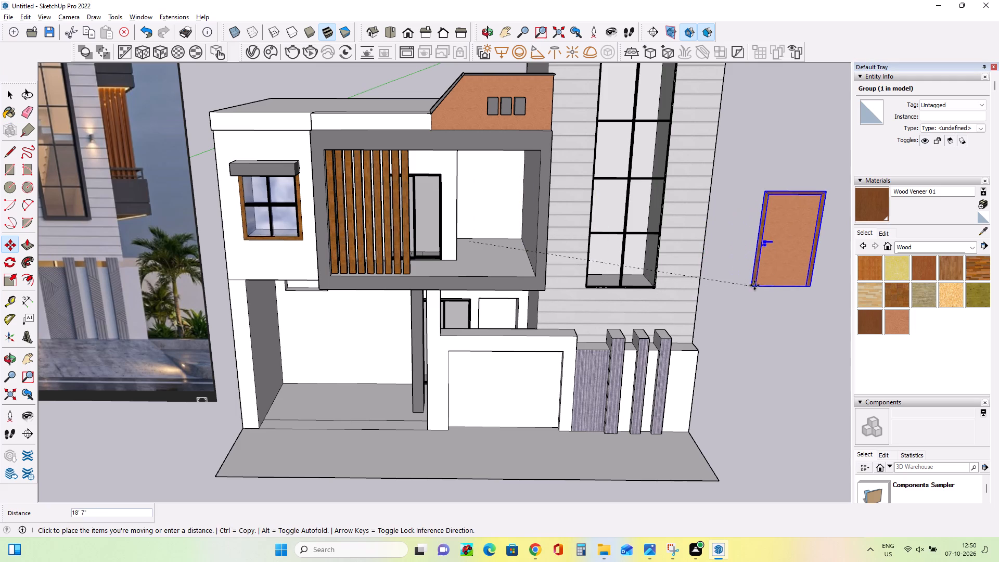
{"action": "left_click", "coordinate": [754, 285]}
Cut a door opening about 2' 11" by 5' 2" in the balcony's back wall, pushed in about 4' 3".
{"action": "middle_click_drag", "start_coordinate": [735, 280], "coordinate": [702, 278]}
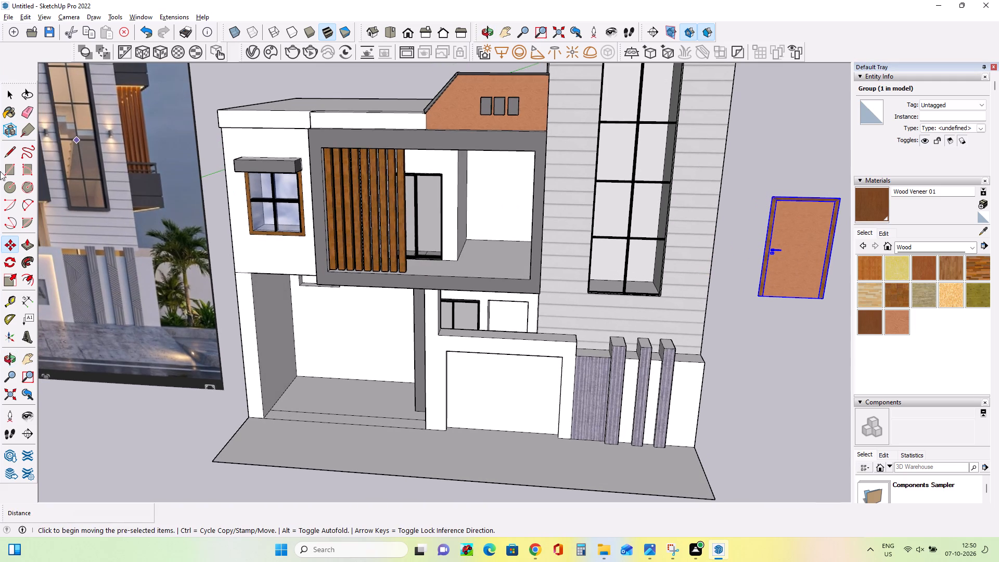
{"action": "left_click", "coordinate": [6, 165]}
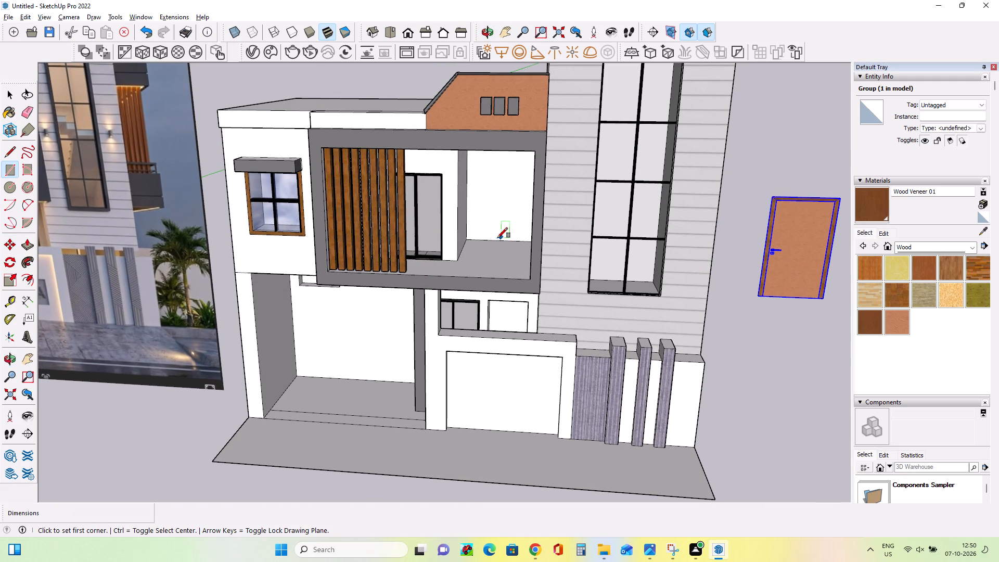
{"action": "left_click", "coordinate": [481, 239]}
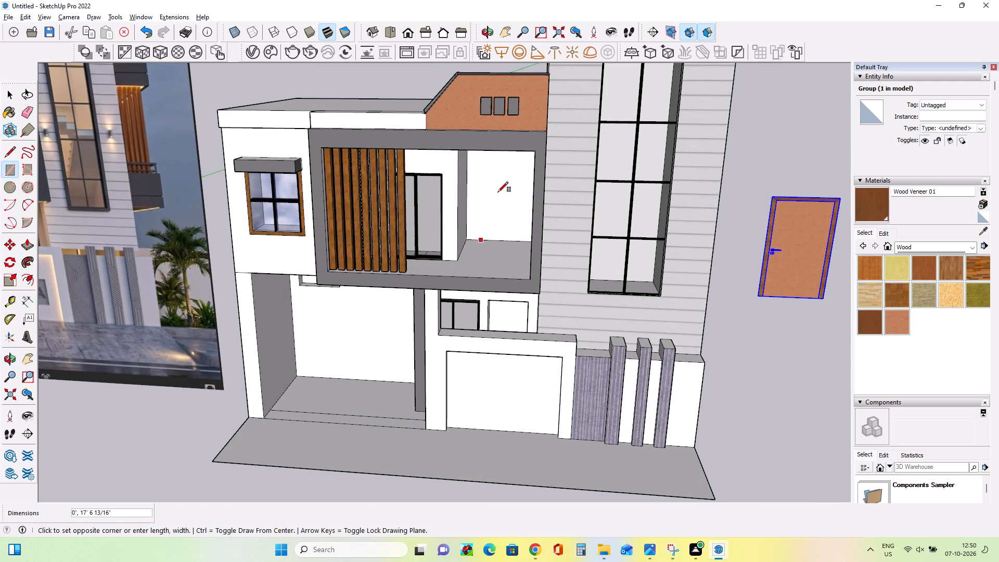
{"action": "left_click", "coordinate": [525, 168]}
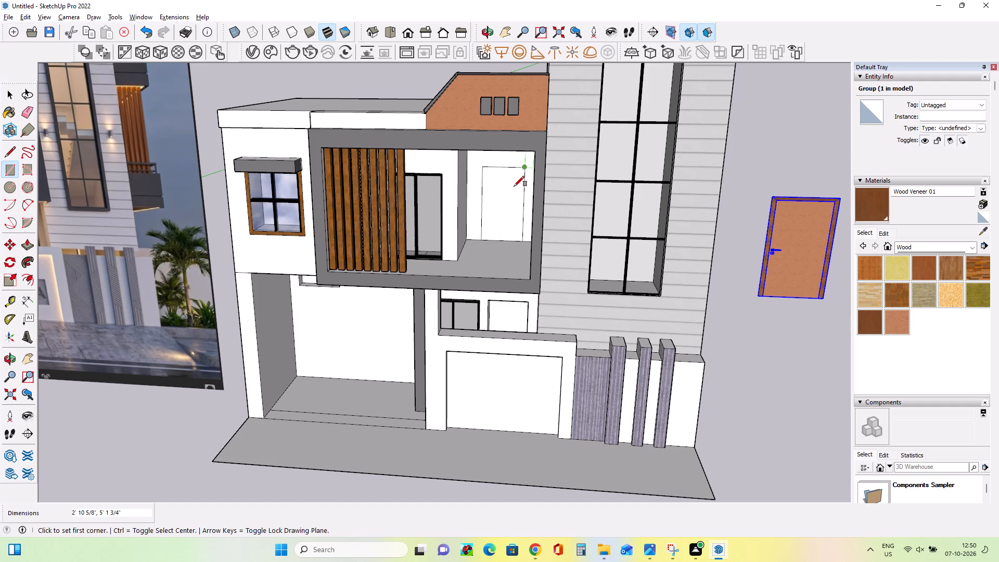
{"action": "left_click", "coordinate": [30, 247]}
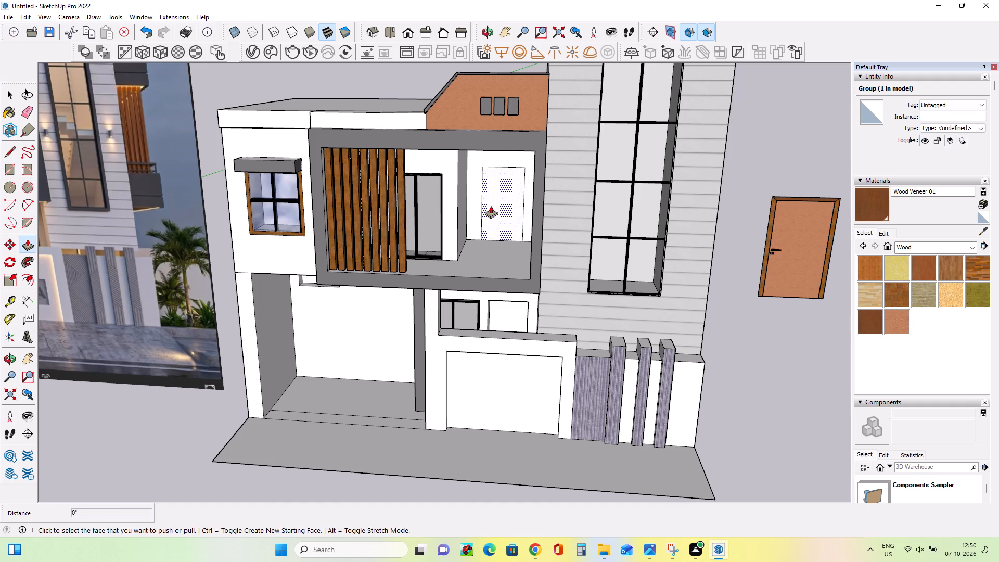
{"action": "left_click", "coordinate": [491, 206]}
{"action": "left_click", "coordinate": [498, 196]}
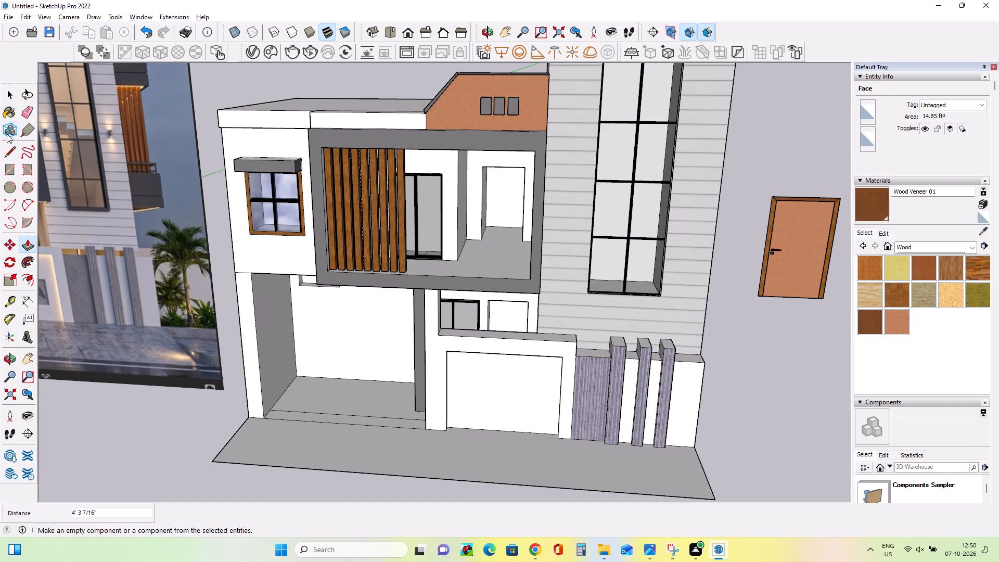
Move the door group from beside the stair tower into the balcony's back-wall opening, then shift it about 1 3/16".
{"action": "left_click", "coordinate": [2, 98]}
{"action": "left_click", "coordinate": [801, 247]}
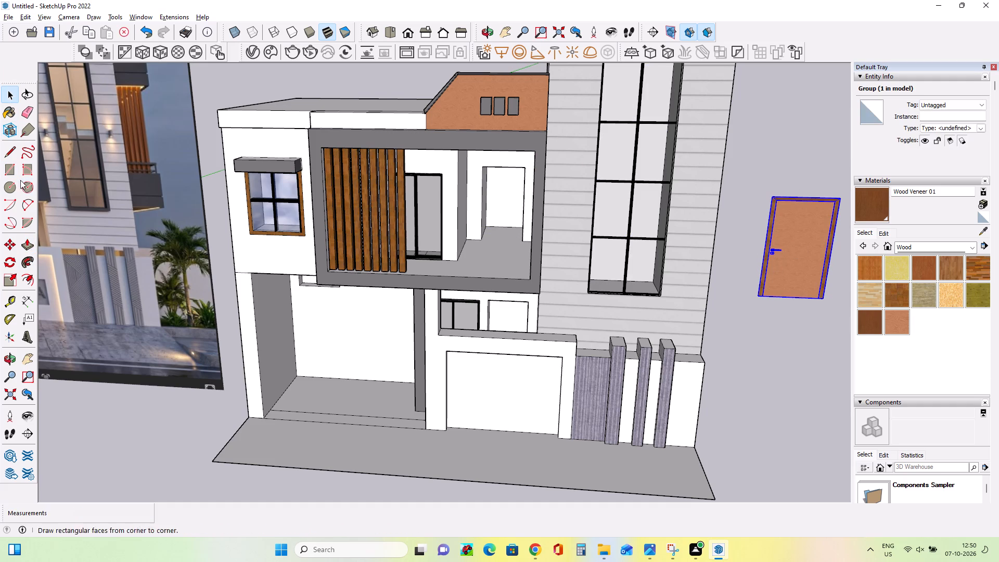
{"action": "left_click", "coordinate": [11, 246]}
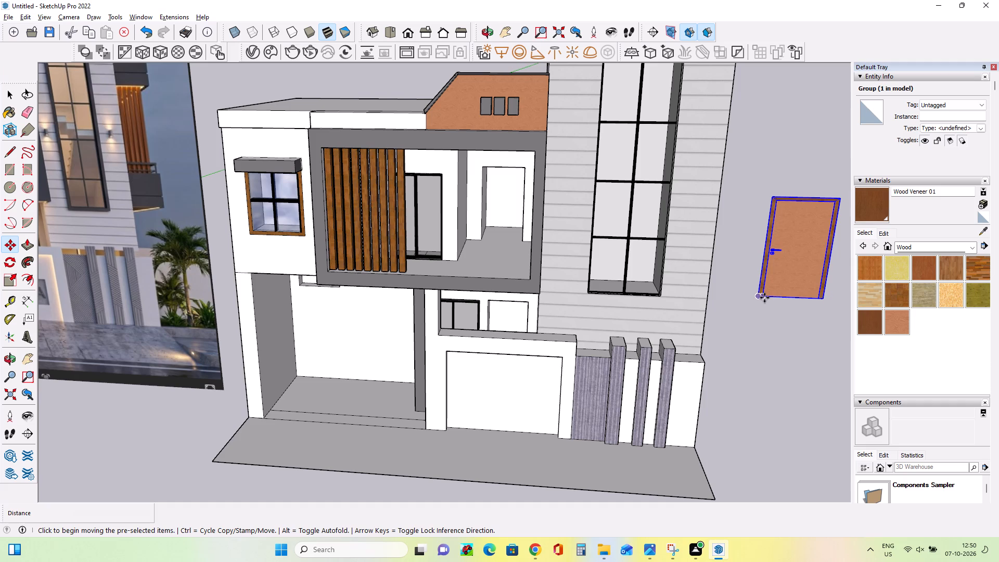
{"action": "left_click", "coordinate": [762, 299]}
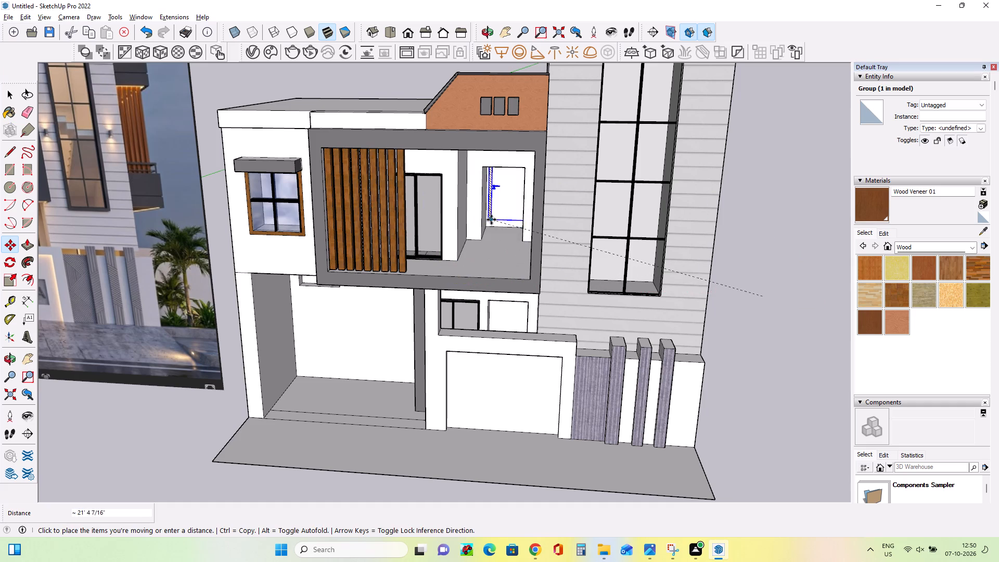
{"action": "left_click", "coordinate": [485, 237]}
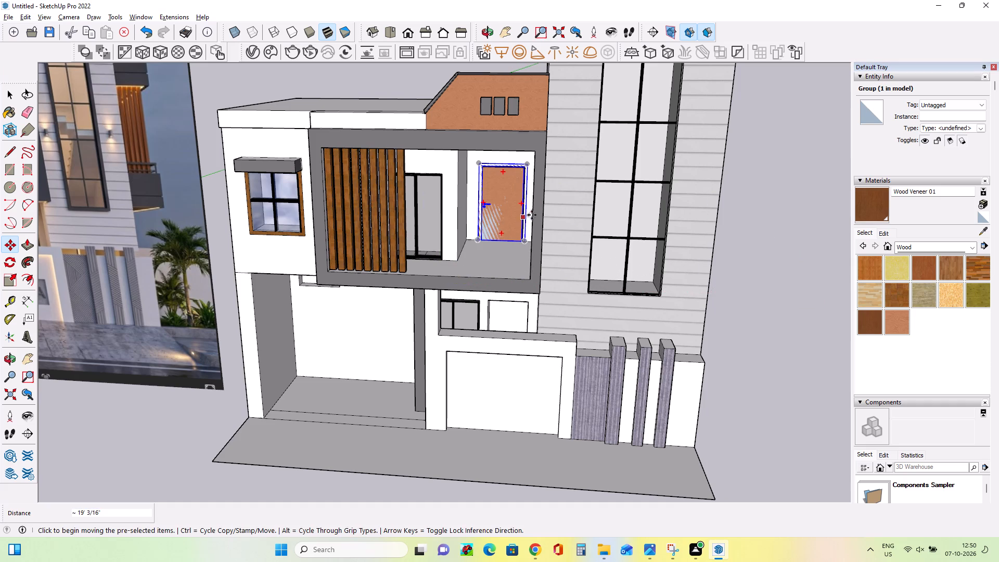
{"action": "middle_click_drag", "start_coordinate": [532, 215], "coordinate": [542, 212]}
{"action": "scroll", "coordinate": [480, 217], "scroll_direction": "up", "scroll_amount": 3}
{"action": "left_click", "coordinate": [518, 215]}
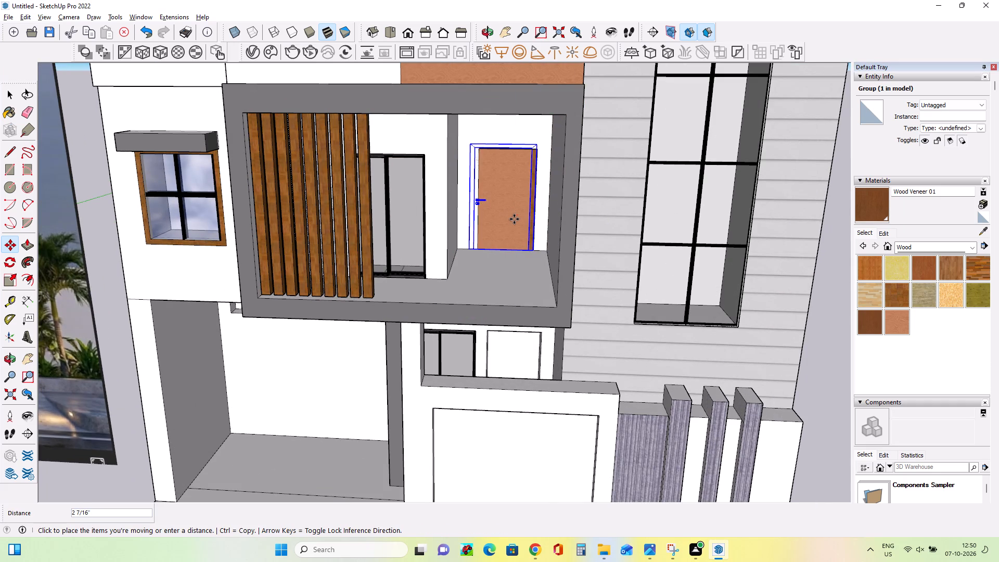
{"action": "left_click", "coordinate": [516, 220]}
Scale the balcony door group to fit its opening, narrowing it from the handle side and reducing its height to about 0.96.
{"action": "left_click", "coordinate": [6, 278]}
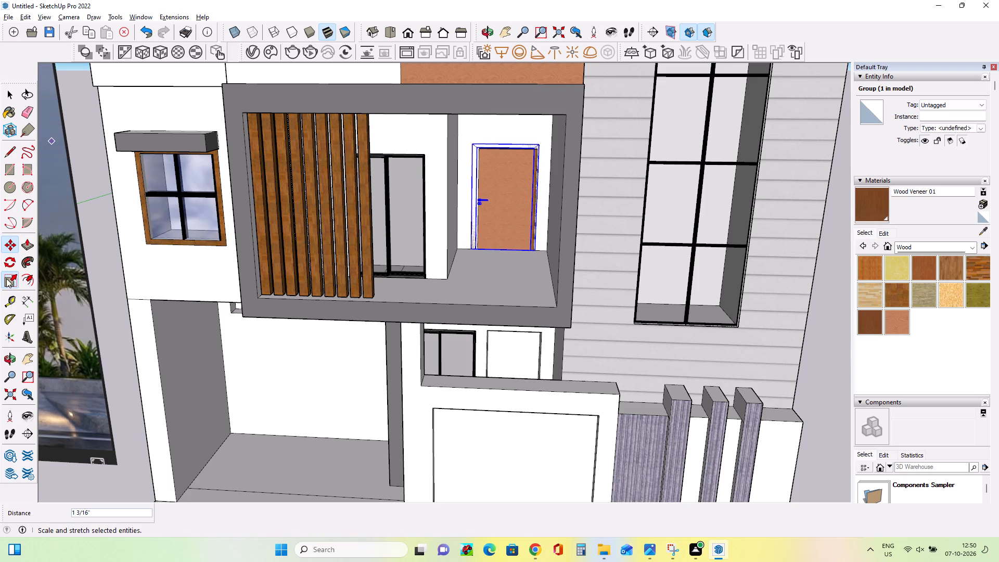
{"action": "left_click", "coordinate": [470, 197]}
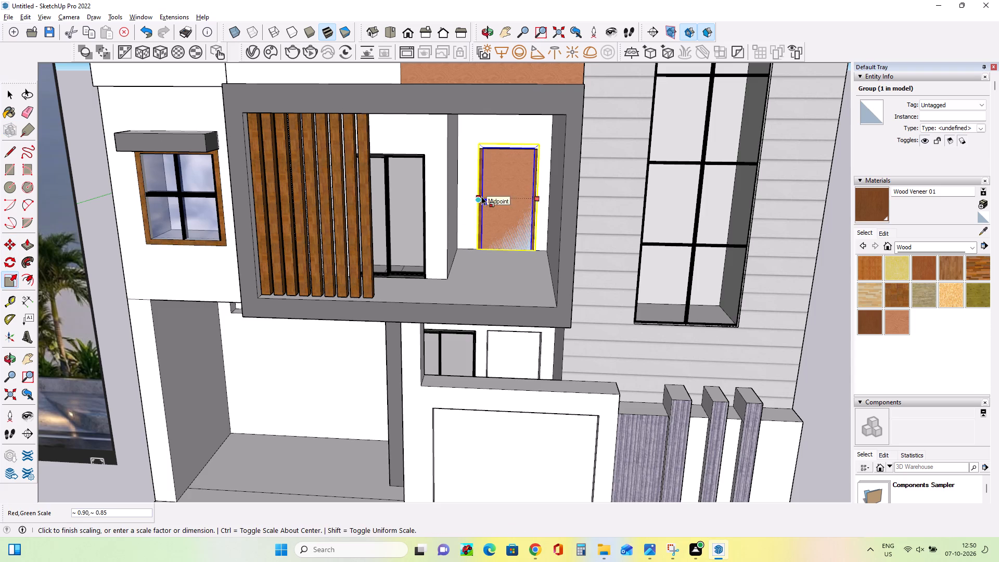
{"action": "left_click", "coordinate": [481, 196]}
{"action": "left_click", "coordinate": [509, 139]}
{"action": "left_click", "coordinate": [509, 148]}
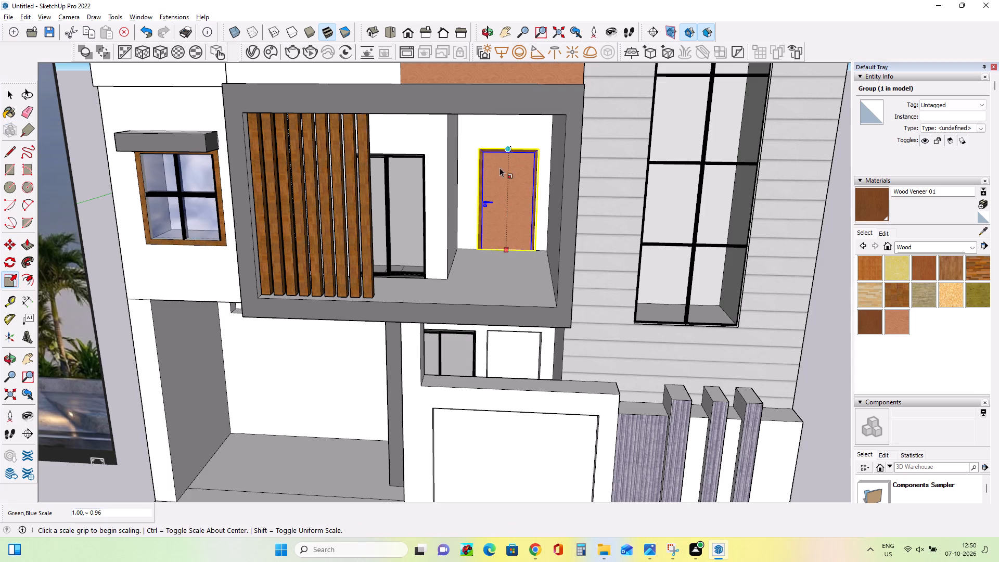
Copy the balcony door group down to the ground-floor doorway behind the front boundary wall.
{"action": "scroll", "coordinate": [481, 225], "scroll_direction": "down", "scroll_amount": 12}
{"action": "scroll", "coordinate": [501, 263], "scroll_direction": "up", "scroll_amount": 7}
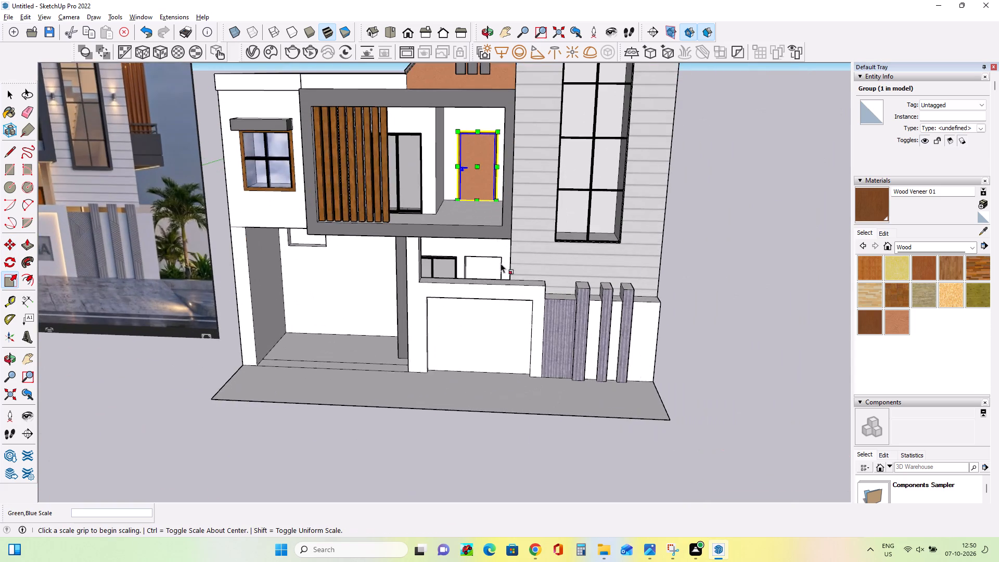
{"action": "middle_click_drag", "start_coordinate": [501, 263], "coordinate": [511, 308]}
{"action": "left_click", "coordinate": [477, 144]}
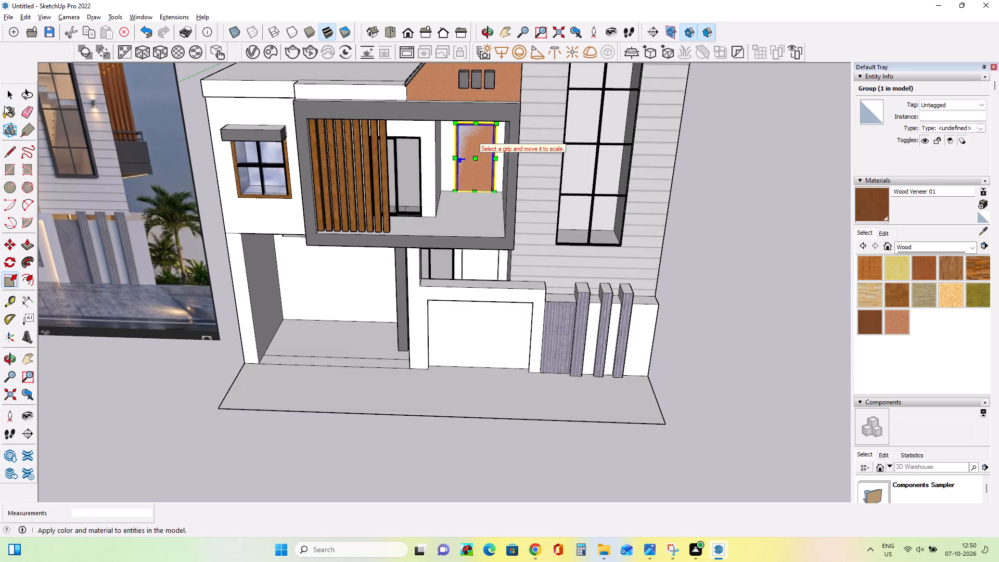
{"action": "left_click", "coordinate": [6, 96]}
{"action": "left_click", "coordinate": [495, 174]}
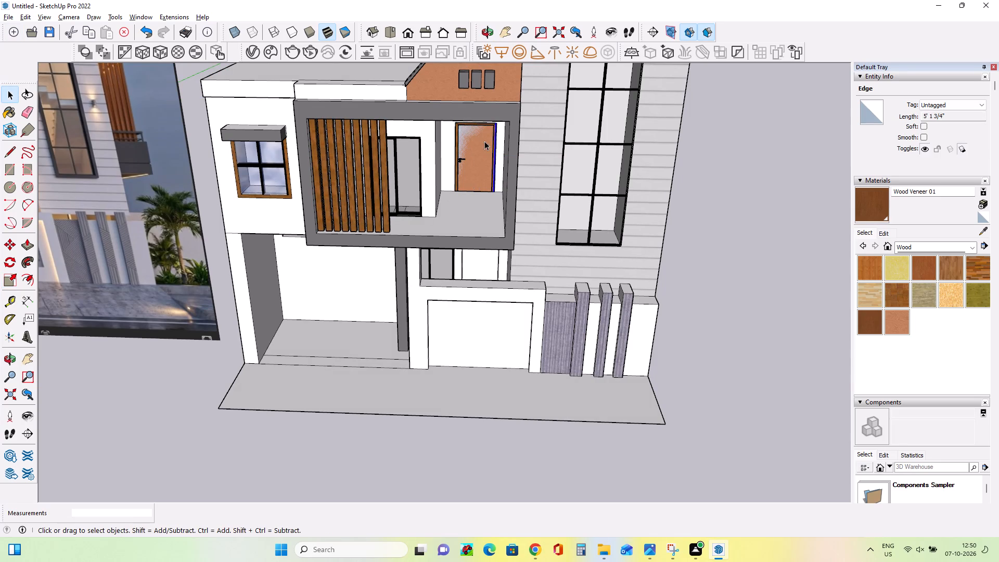
{"action": "left_click", "coordinate": [483, 147]}
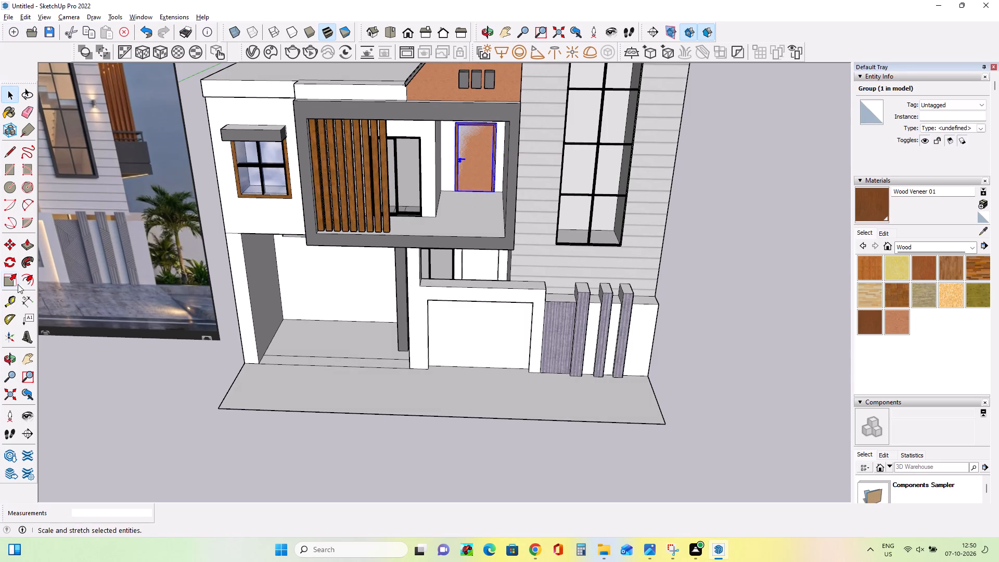
{"action": "left_click", "coordinate": [8, 248]}
{"action": "left_click", "coordinate": [458, 190]}
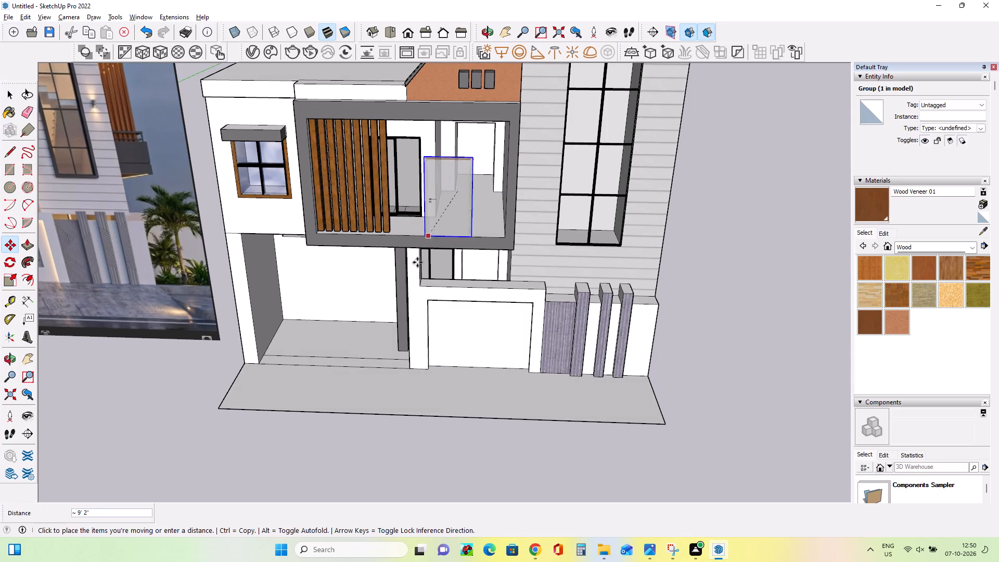
{"action": "middle_click_drag", "start_coordinate": [400, 278], "coordinate": [533, 276]}
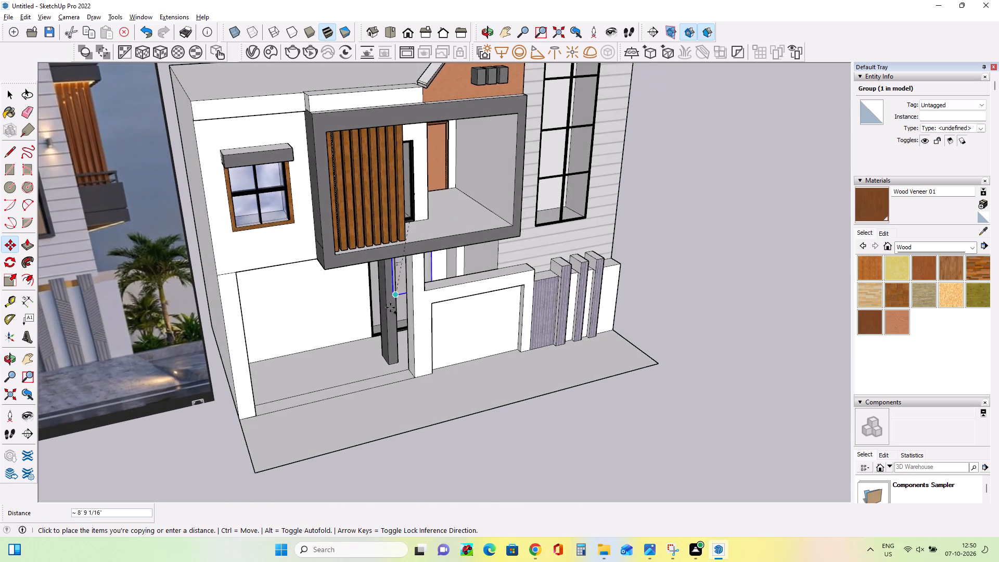
{"action": "middle_click_drag", "start_coordinate": [342, 374], "coordinate": [459, 321]}
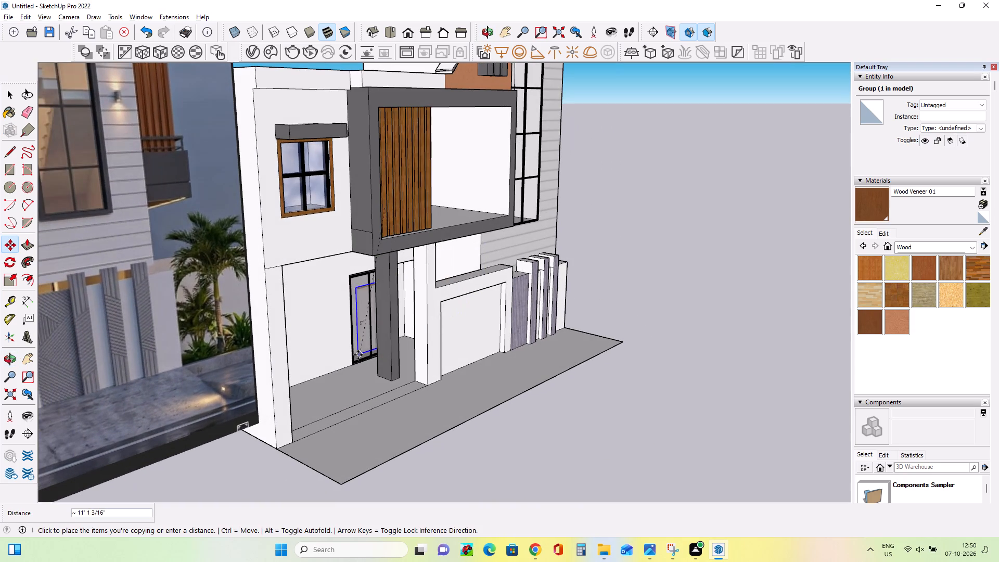
{"action": "left_click", "coordinate": [406, 335]}
Move the copied door into the ground-floor doorway and set its bottom corner on the floor at the opening's corner.
{"action": "middle_click_drag", "start_coordinate": [451, 282], "coordinate": [290, 370]}
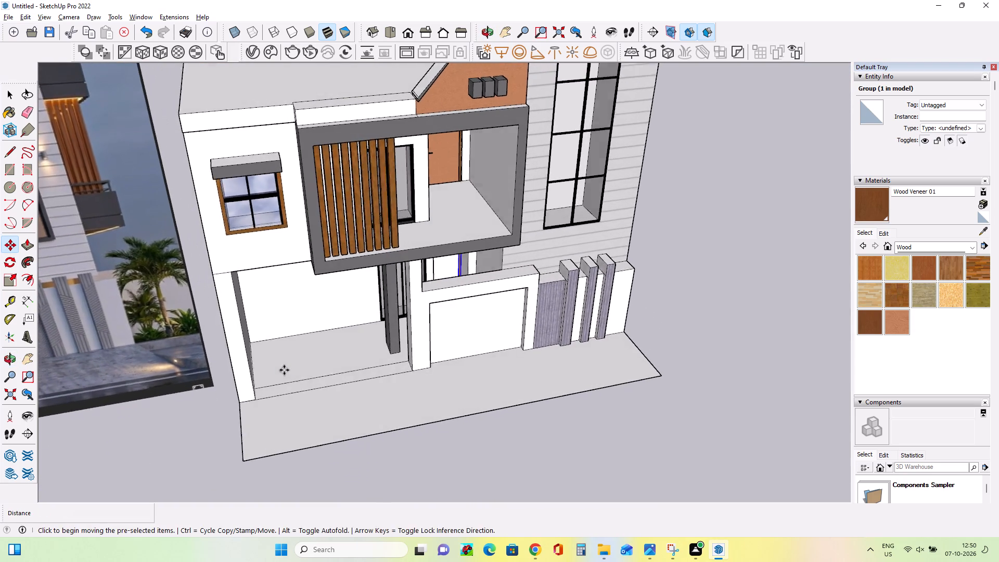
{"action": "scroll", "coordinate": [471, 265], "scroll_direction": "up", "scroll_amount": 7}
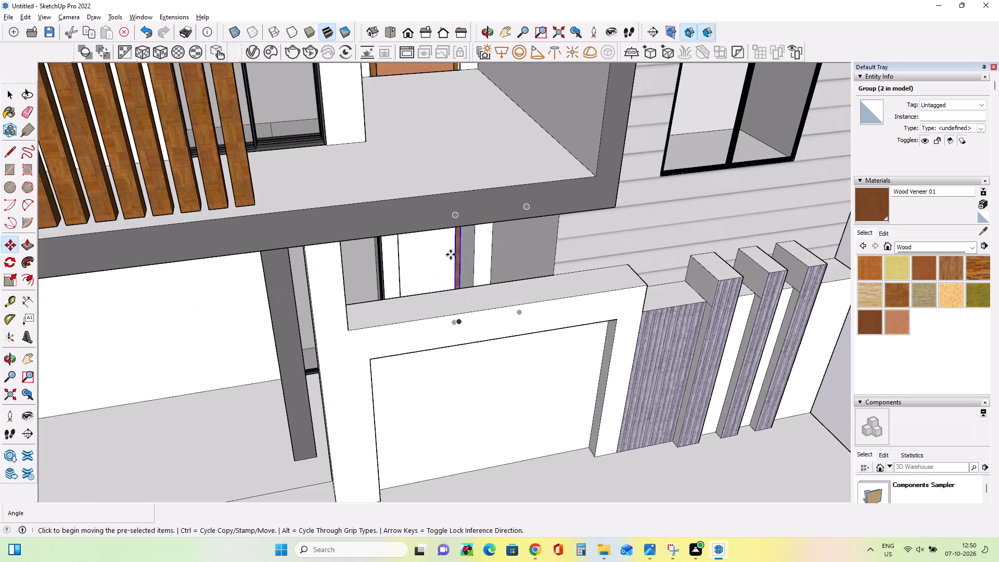
{"action": "left_click", "coordinate": [453, 256]}
{"action": "left_click", "coordinate": [397, 273]}
{"action": "middle_click_drag", "start_coordinate": [480, 266], "coordinate": [413, 236]}
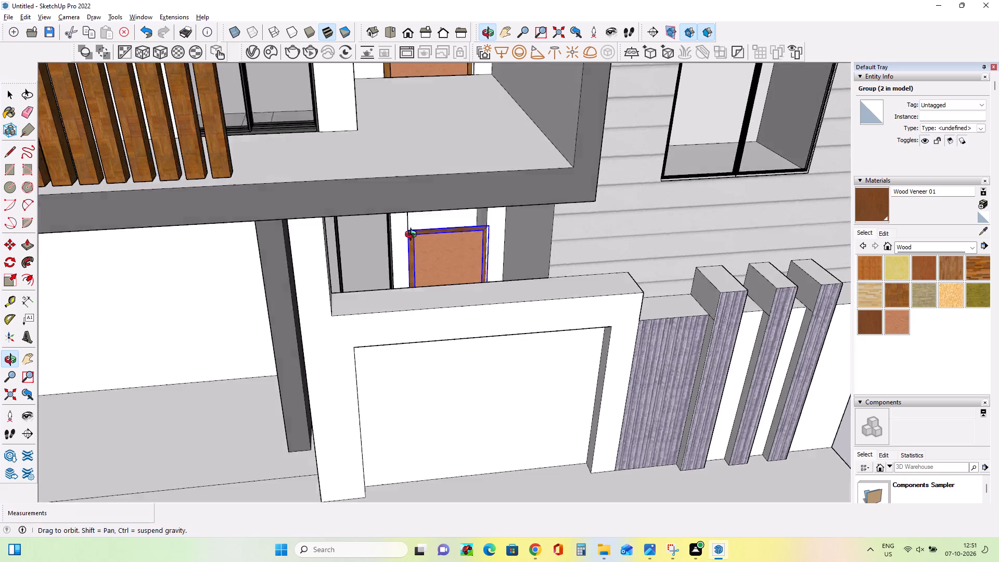
{"action": "middle_click_drag", "start_coordinate": [413, 236], "coordinate": [368, 215]}
{"action": "middle_click_drag", "start_coordinate": [466, 243], "coordinate": [609, 333]}
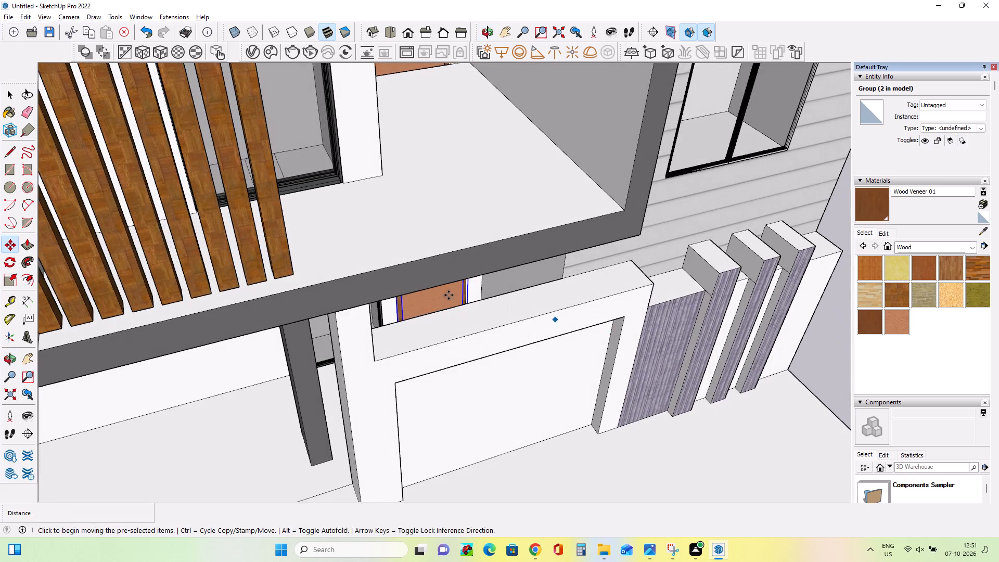
{"action": "scroll", "coordinate": [420, 313], "scroll_direction": "up", "scroll_amount": 8}
{"action": "middle_click_drag", "start_coordinate": [420, 314], "coordinate": [418, 337]}
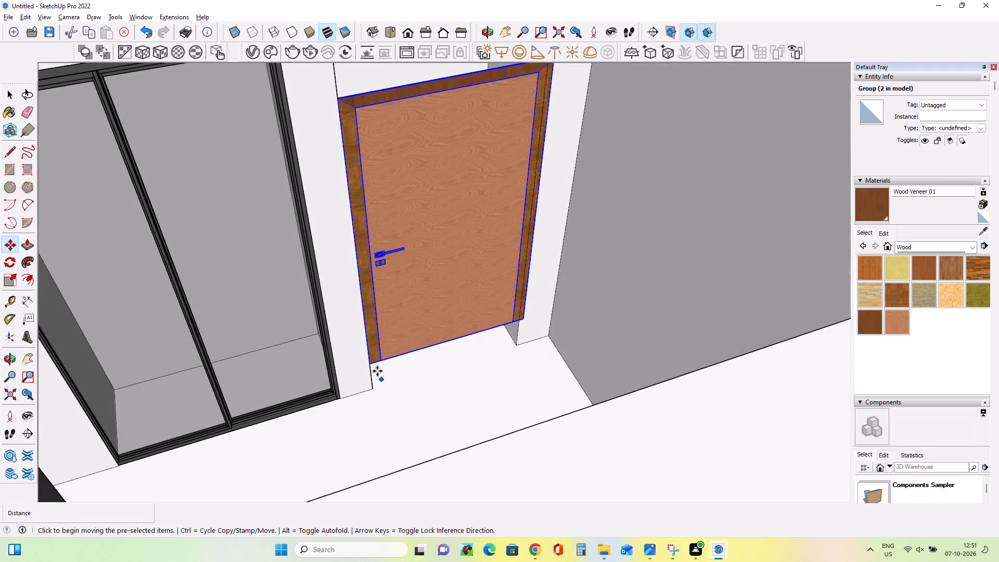
{"action": "left_click", "coordinate": [374, 366]}
{"action": "left_click", "coordinate": [369, 385]}
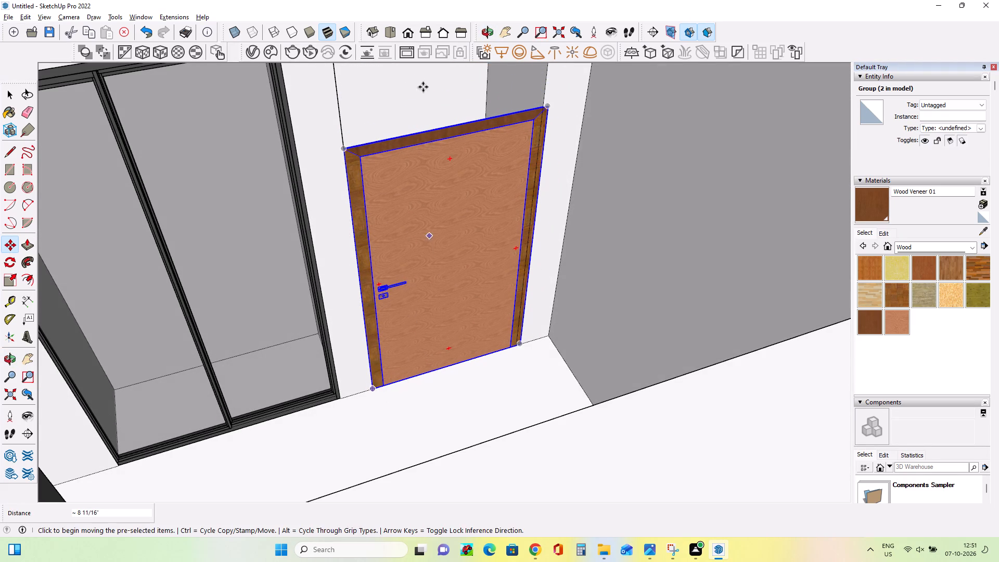
Scale the ground-floor door from its top edge up to the head of its opening, then clear the selection.
{"action": "left_click", "coordinate": [9, 281]}
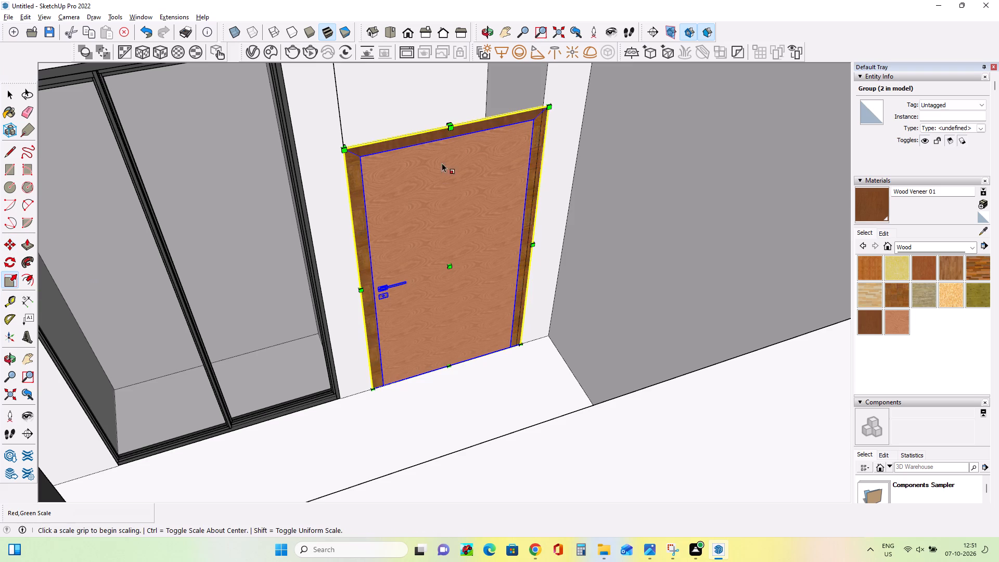
{"action": "left_click", "coordinate": [451, 123]}
{"action": "scroll", "coordinate": [442, 75], "scroll_direction": "down", "scroll_amount": 3}
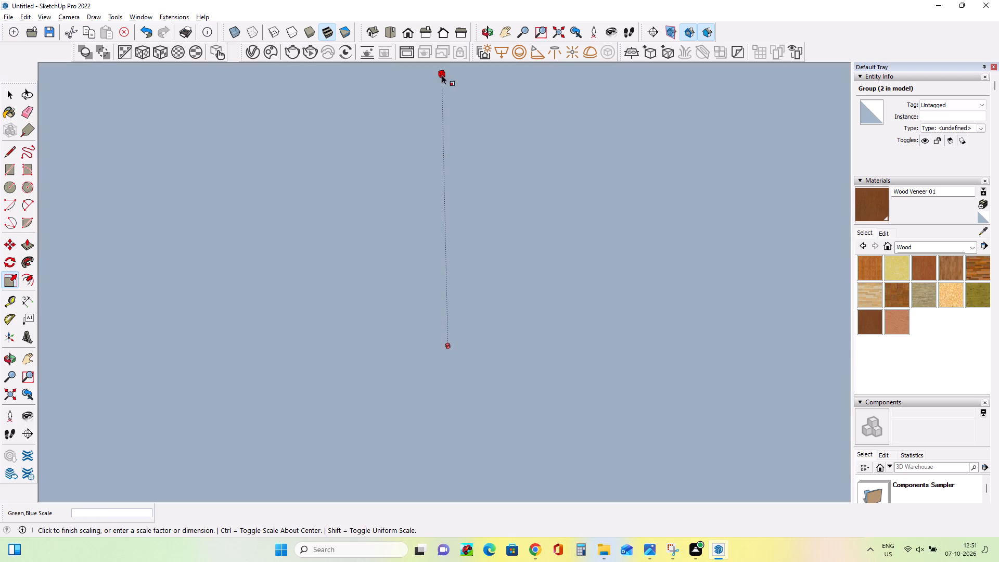
{"action": "scroll", "coordinate": [442, 75], "scroll_direction": "down", "scroll_amount": 20}
{"action": "scroll", "coordinate": [442, 75], "scroll_direction": "down", "scroll_amount": 14}
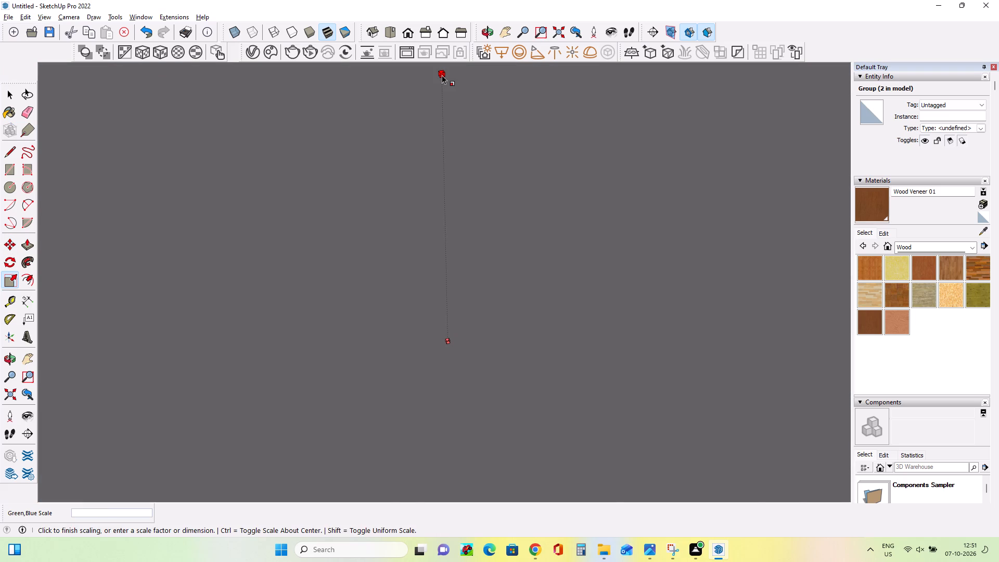
{"action": "scroll", "coordinate": [442, 75], "scroll_direction": "down", "scroll_amount": 20}
{"action": "scroll", "coordinate": [442, 75], "scroll_direction": "down", "scroll_amount": 10}
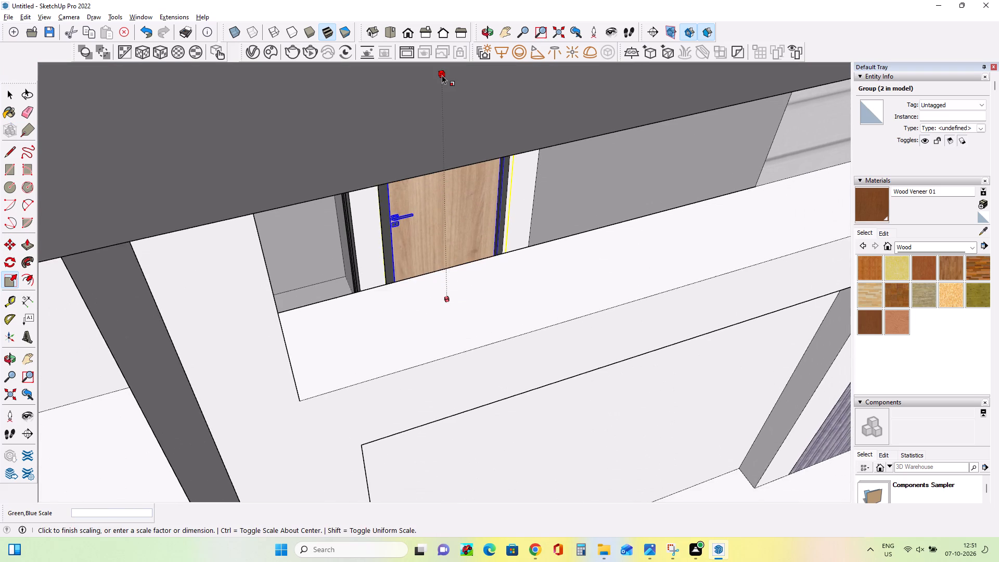
{"action": "scroll", "coordinate": [442, 75], "scroll_direction": "down", "scroll_amount": 14}
{"action": "middle_click_drag", "start_coordinate": [440, 75], "coordinate": [380, 0]}
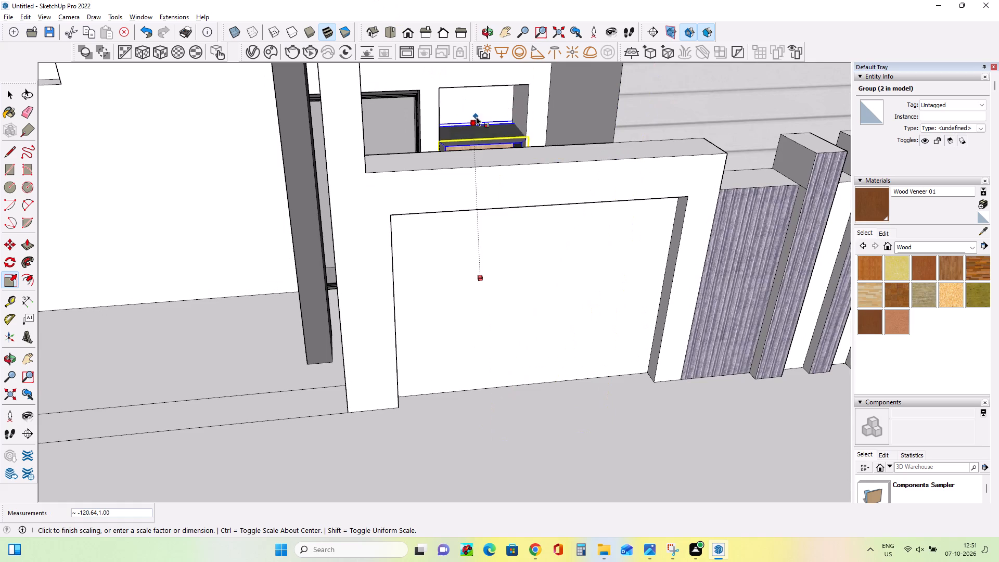
{"action": "left_click", "coordinate": [466, 85]}
{"action": "scroll", "coordinate": [557, 159], "scroll_direction": "down", "scroll_amount": 2}
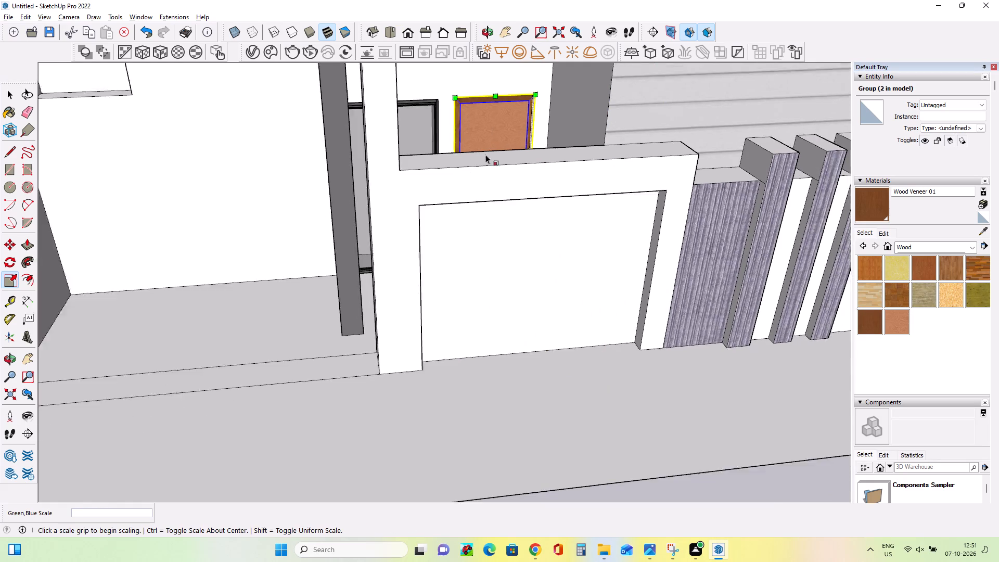
{"action": "scroll", "coordinate": [485, 155], "scroll_direction": "down", "scroll_amount": 10}
{"action": "middle_click_drag", "start_coordinate": [531, 181], "coordinate": [491, 181]}
{"action": "scroll", "coordinate": [505, 167], "scroll_direction": "down", "scroll_amount": 7}
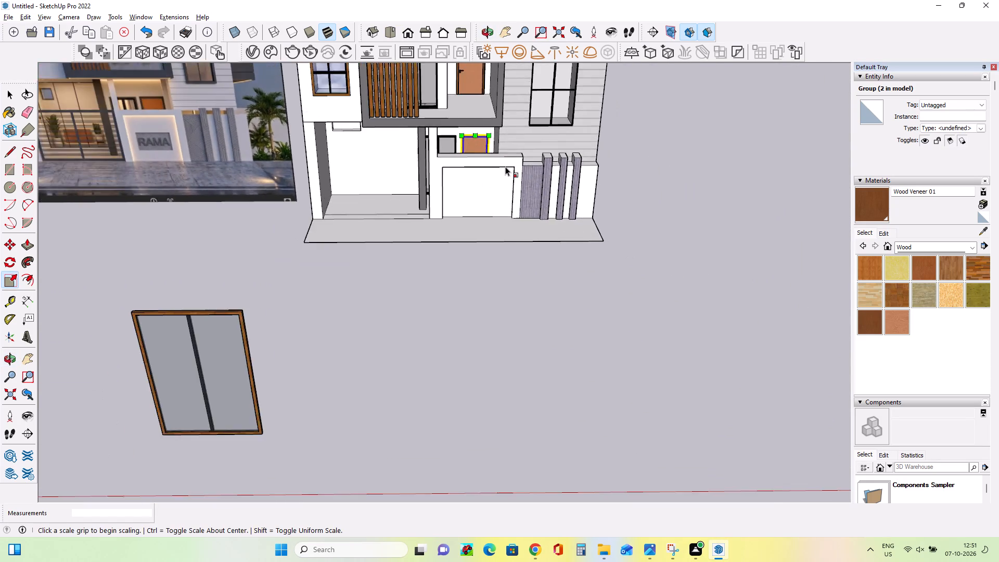
{"action": "scroll", "coordinate": [505, 167], "scroll_direction": "down", "scroll_amount": 2}
{"action": "left_click", "coordinate": [15, 93]}
{"action": "left_click", "coordinate": [111, 279]}
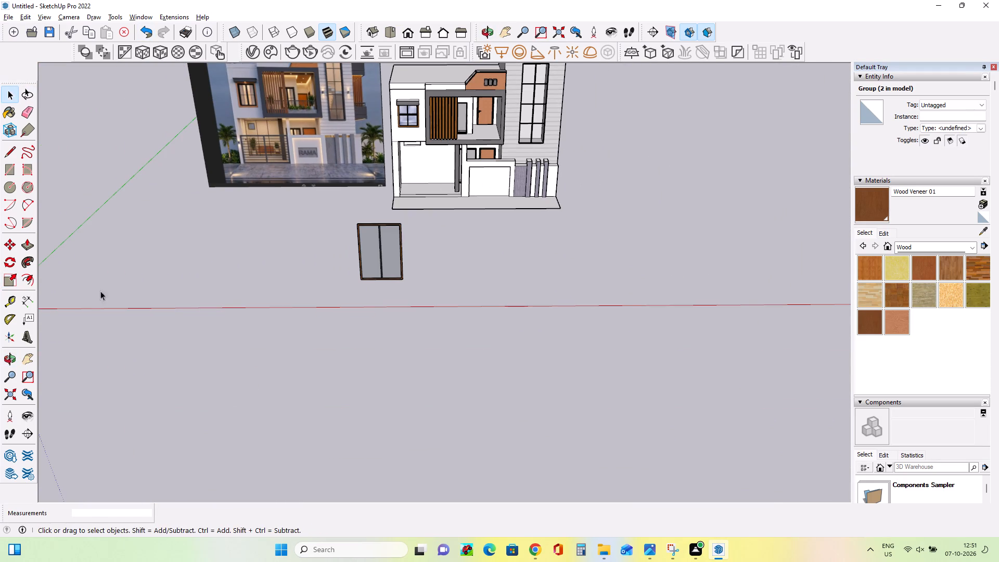
Examine the whole front facade beside the reference photo to compare the fitted doors and remaining details.
{"action": "left_click", "coordinate": [24, 352]}
{"action": "left_click_drag", "start_coordinate": [207, 197], "coordinate": [201, 308]}
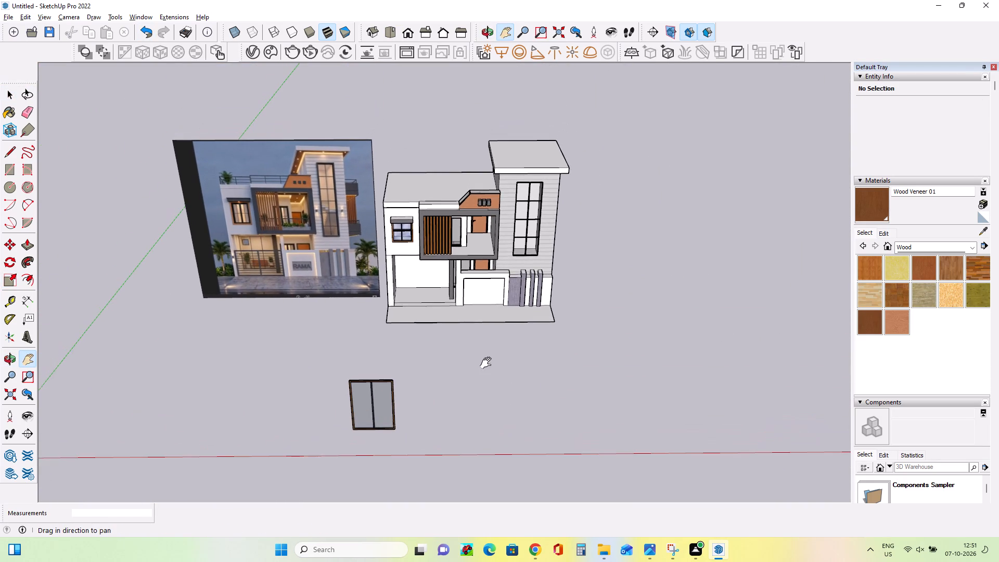
{"action": "middle_click_drag", "start_coordinate": [488, 363], "coordinate": [503, 284]}
{"action": "scroll", "coordinate": [489, 364], "scroll_direction": "up", "scroll_amount": 1}
{"action": "scroll", "coordinate": [497, 281], "scroll_direction": "up", "scroll_amount": 4}
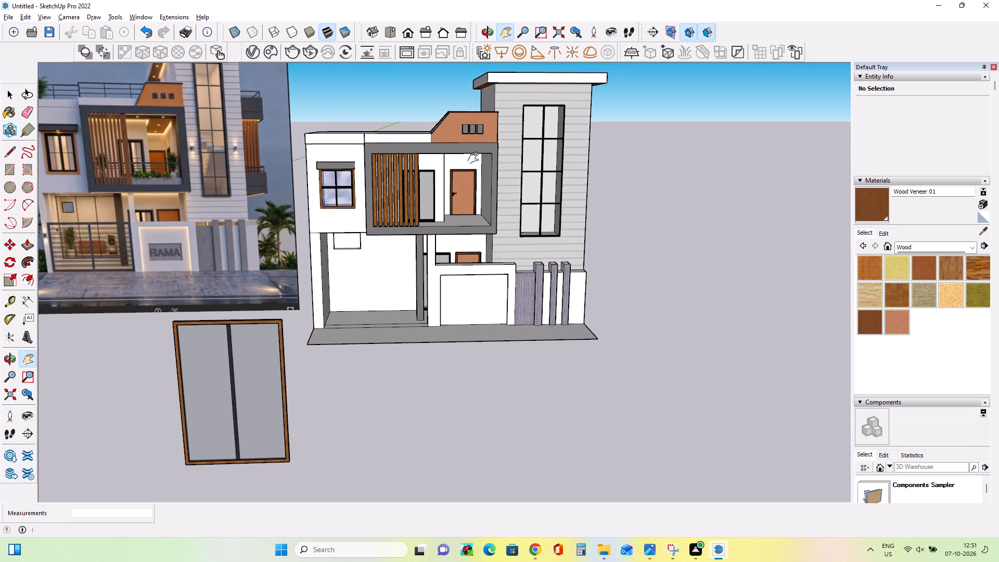
{"action": "middle_click_drag", "start_coordinate": [619, 254], "coordinate": [612, 257]}
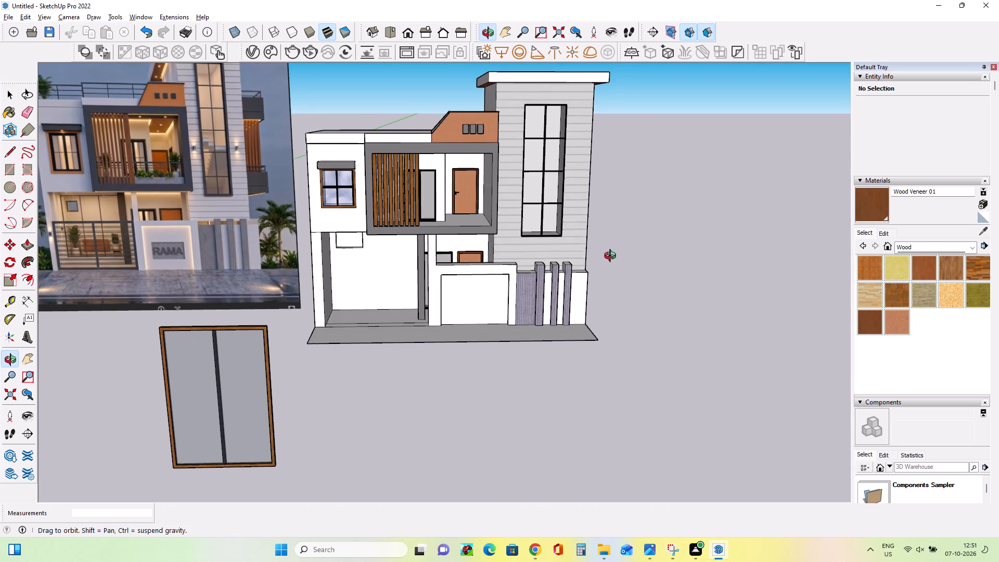
{"action": "middle_click_drag", "start_coordinate": [612, 257], "coordinate": [612, 257]}
{"action": "middle_click", "coordinate": [611, 259]}
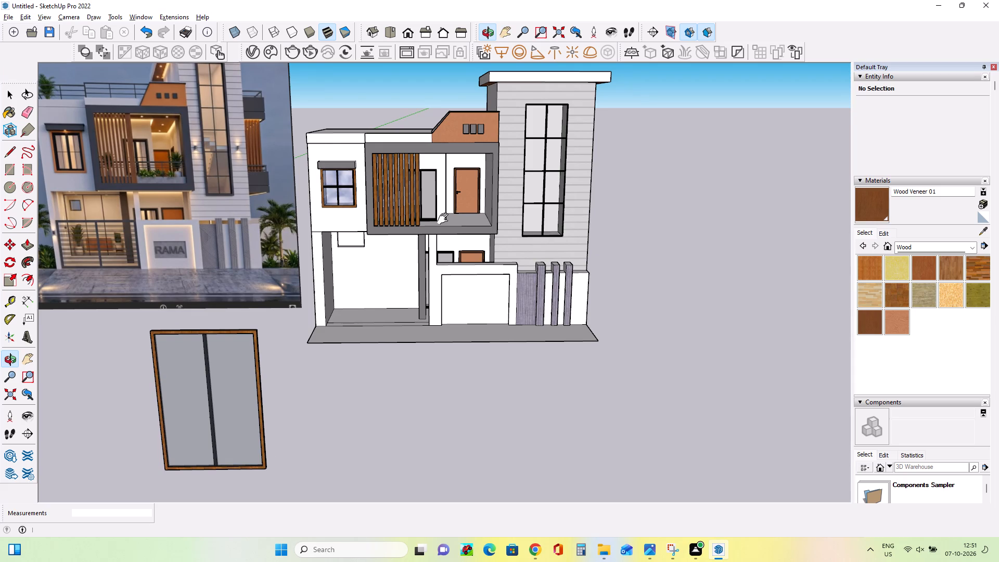
{"action": "scroll", "coordinate": [580, 249], "scroll_direction": "down", "scroll_amount": 3}
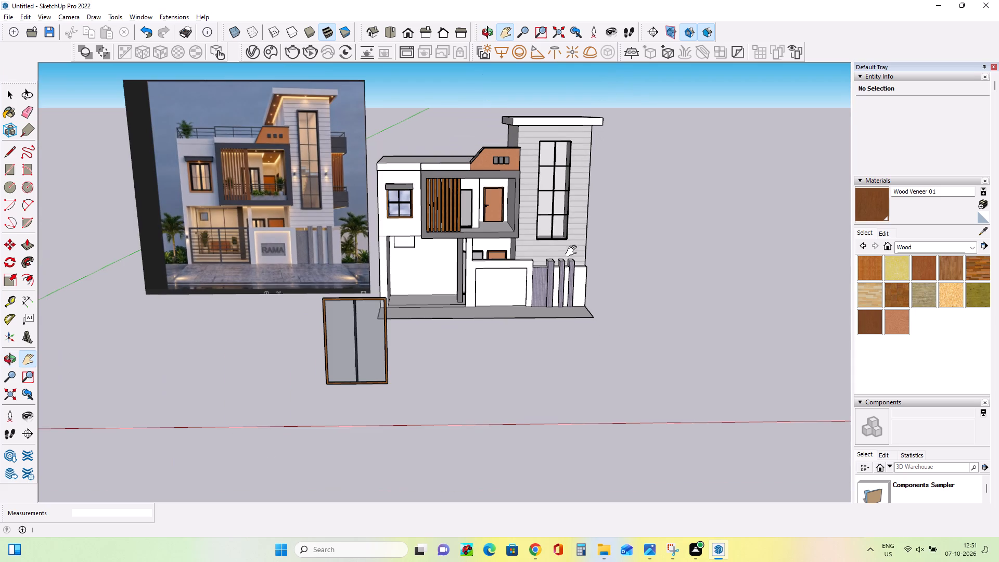
{"action": "scroll", "coordinate": [499, 212], "scroll_direction": "up", "scroll_amount": 1}
{"action": "middle_click_drag", "start_coordinate": [527, 194], "coordinate": [517, 195]}
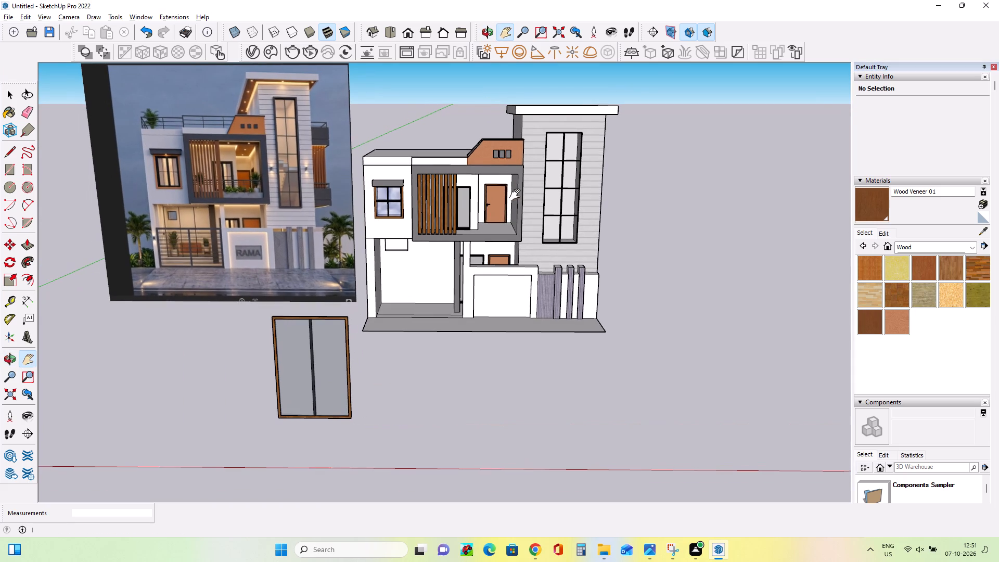
Delete the spare two-panel sliding door with the wooden frame lying on the ground in front of the house.
{"action": "left_click", "coordinate": [2, 95]}
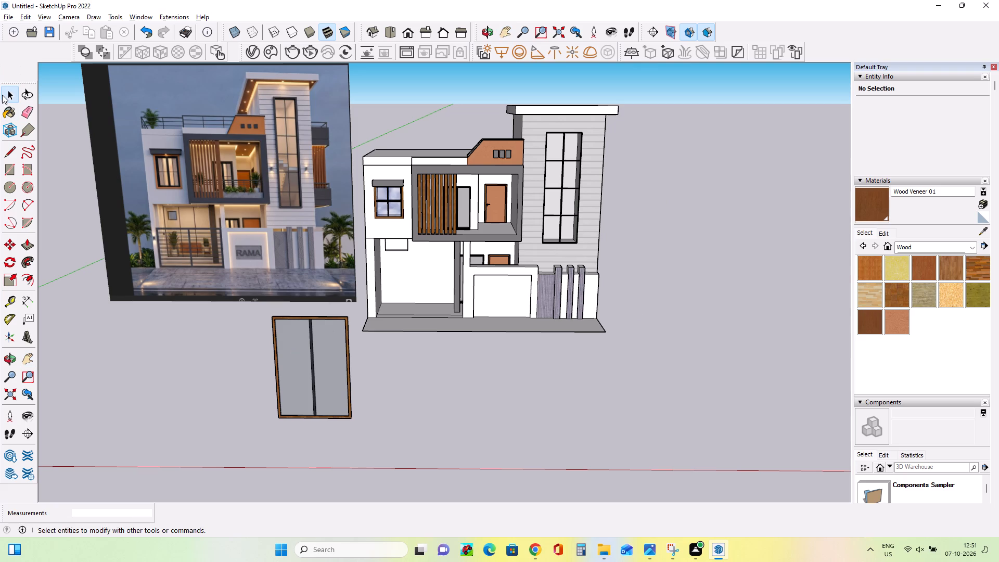
{"action": "left_click_drag", "start_coordinate": [379, 377], "coordinate": [250, 405]}
{"action": "middle_click_drag", "start_coordinate": [335, 331], "coordinate": [343, 379]}
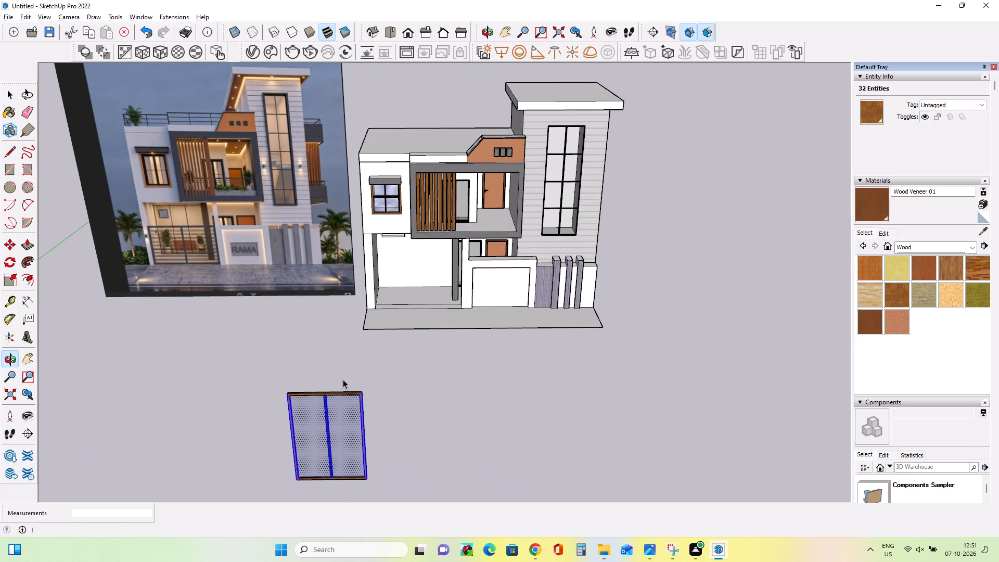
{"action": "left_click_drag", "start_coordinate": [378, 379], "coordinate": [275, 487]}
{"action": "left_click", "coordinate": [274, 490]}
{"action": "right_click", "coordinate": [274, 494]}
{"action": "double_click", "coordinate": [274, 494]}
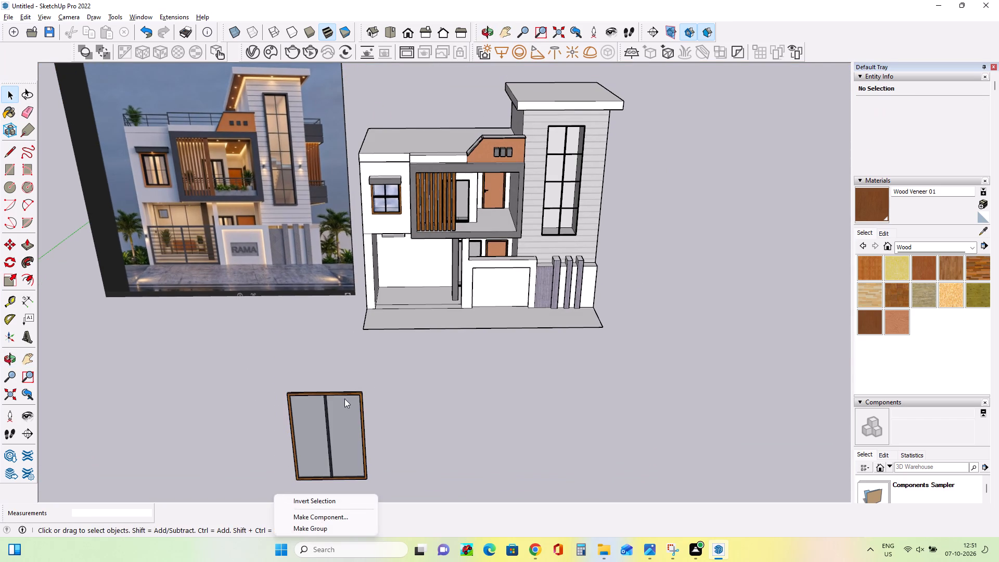
{"action": "left_click", "coordinate": [378, 387]}
{"action": "left_click_drag", "start_coordinate": [388, 374], "coordinate": [266, 490]}
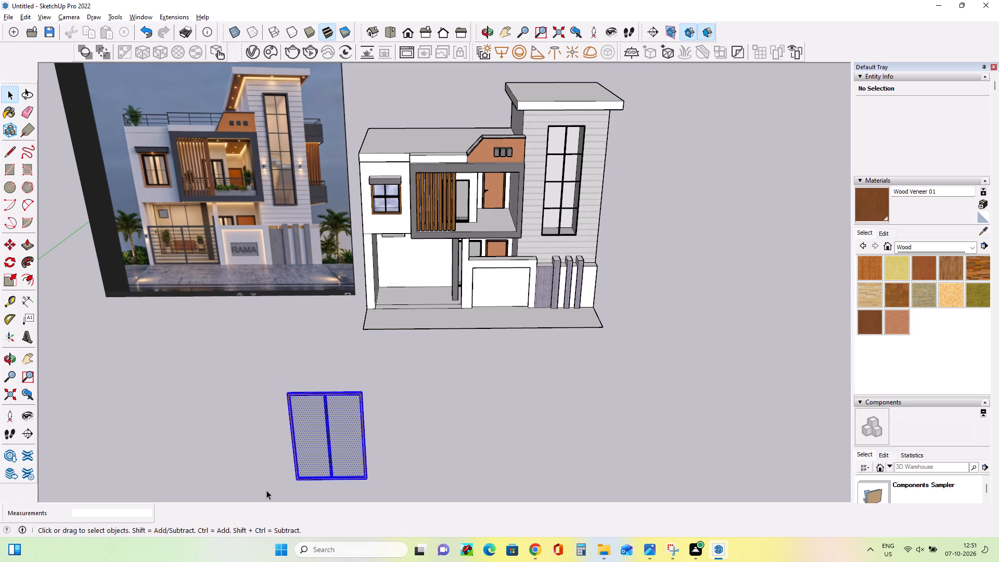
{"action": "key", "text": "Delete"}
Switch to Chrome and search the 3D Warehouse models for "grill".
{"action": "middle_click_drag", "start_coordinate": [376, 433], "coordinate": [333, 373]}
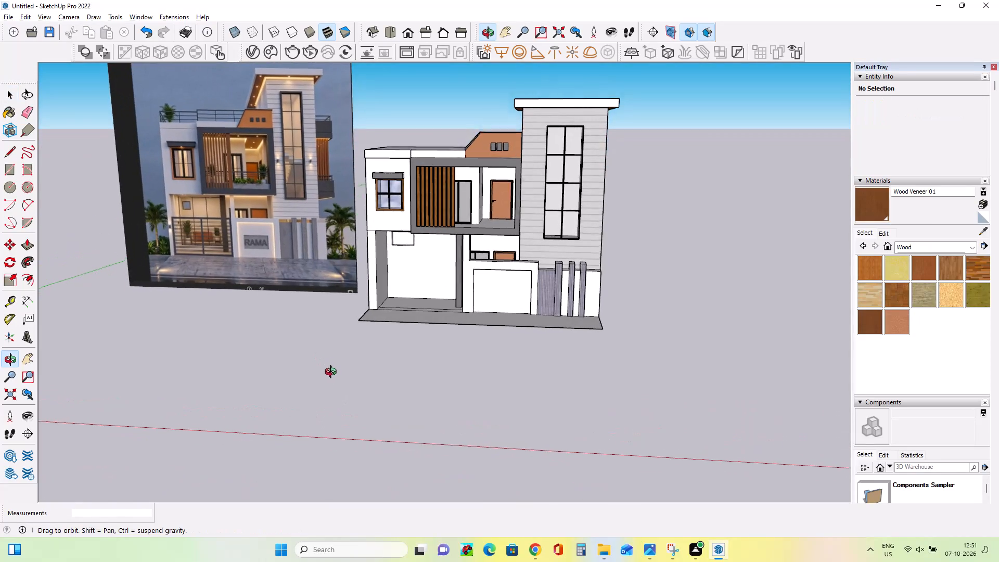
{"action": "middle_click_drag", "start_coordinate": [333, 373], "coordinate": [331, 367]}
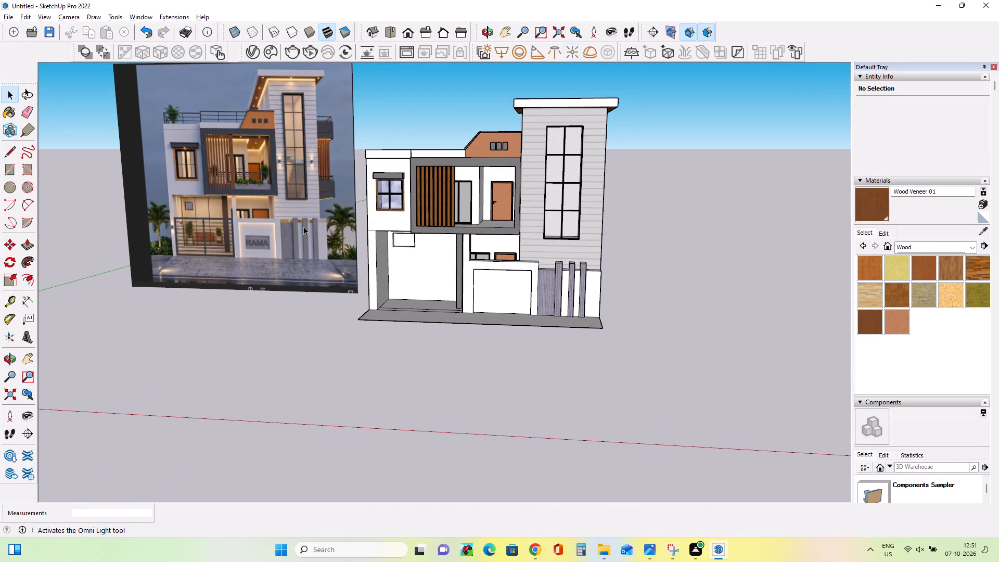
{"action": "middle_click_drag", "start_coordinate": [582, 299], "coordinate": [591, 299]}
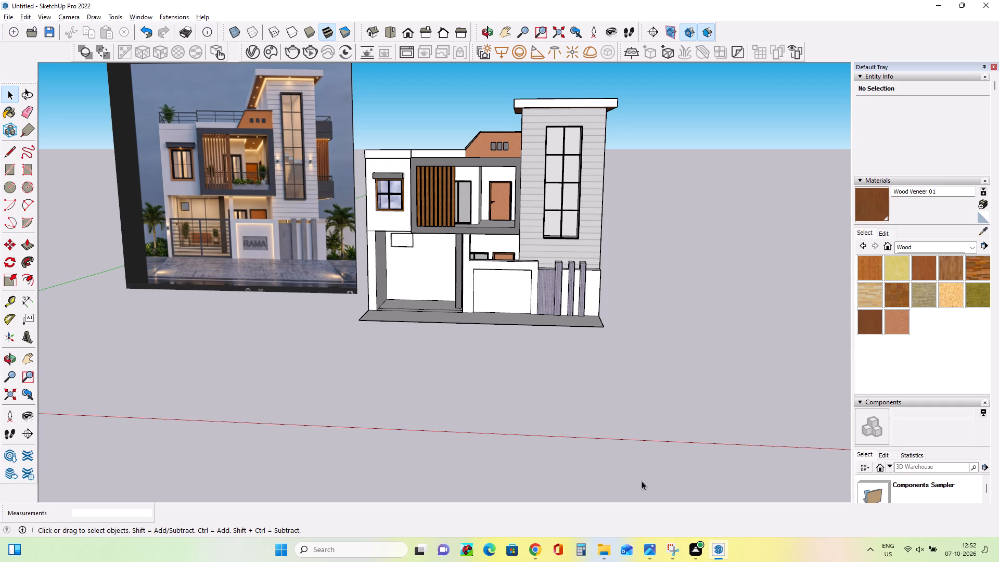
{"action": "left_click", "coordinate": [524, 560]}
{"action": "left_click", "coordinate": [366, 75]}
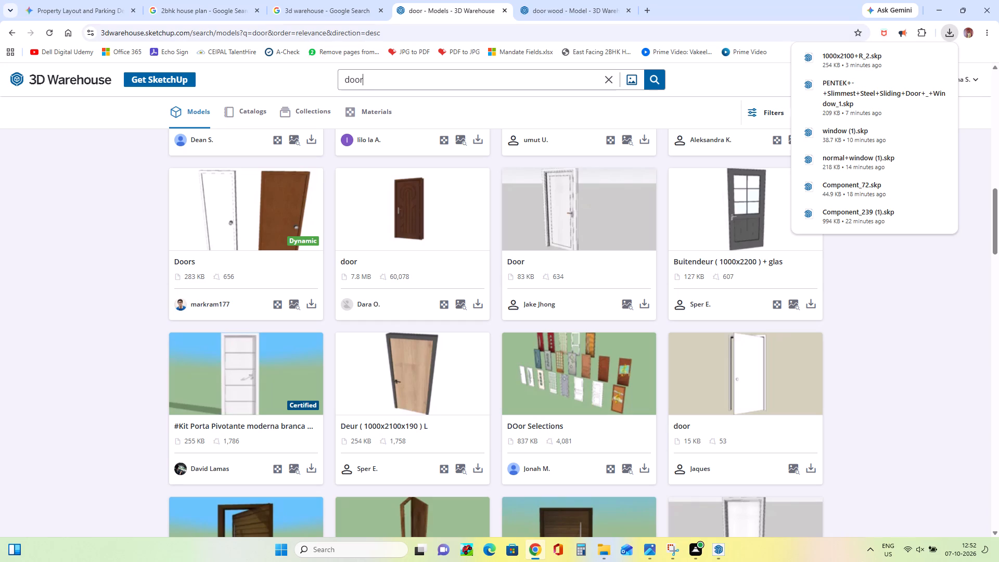
{"action": "key", "text": "BackSpace"}
{"action": "key", "text": "BackSpace"}
{"action": "key", "text": "BackSpace"}
{"action": "key", "text": "BackSpace"}
{"action": "key", "text": "BackSpace"}
{"action": "key", "text": "BackSpace"}
{"action": "key", "text": "BackSpace"}
{"action": "key", "text": "BackSpace"}
{"action": "key", "text": "BackSpace"}
{"action": "key", "text": "BackSpace"}
{"action": "key", "text": "BackSpace"}
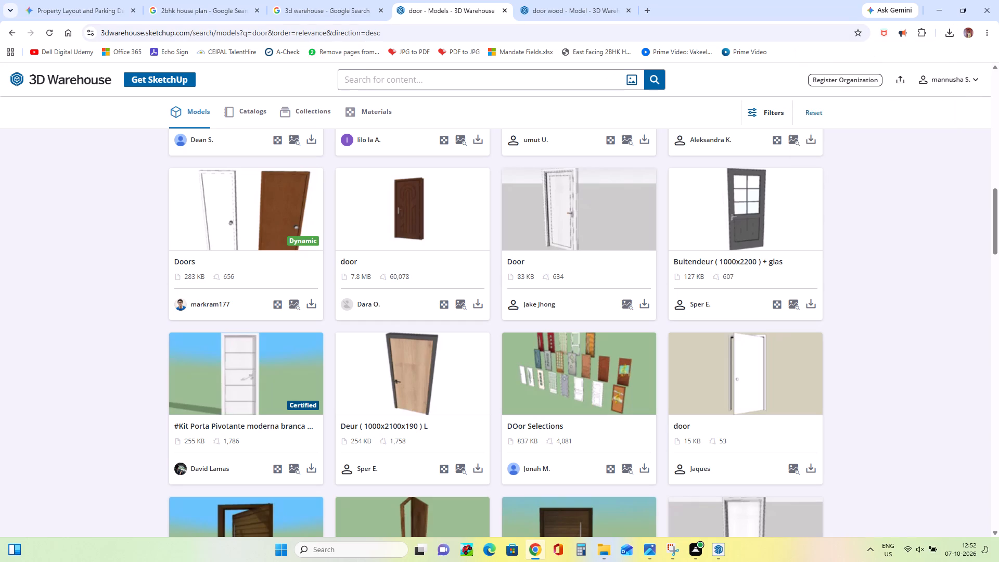
{"action": "type", "text": "grill"}
{"action": "key", "text": "Return"}
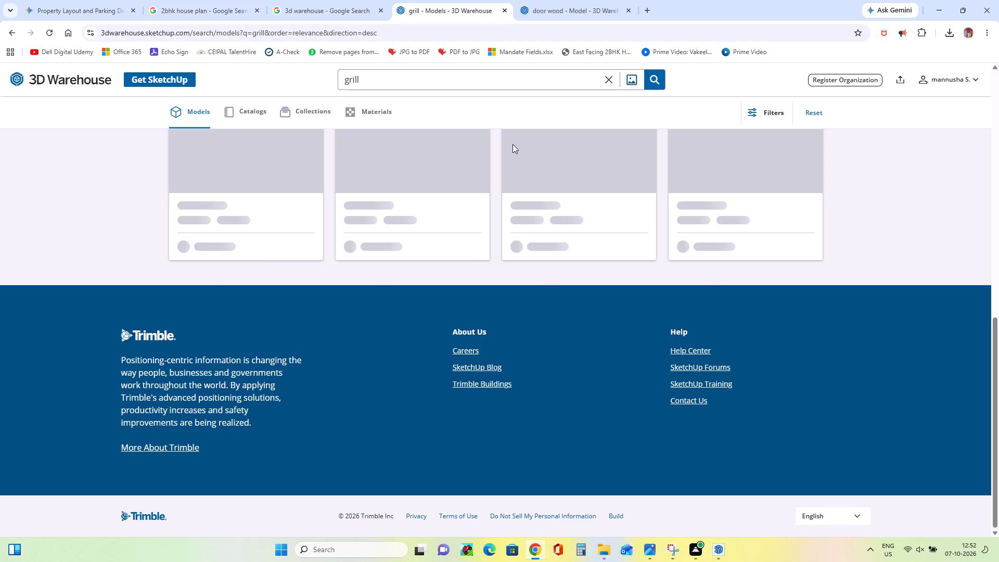
Look through the grill search results for a railing or gate grille suited to the facade, loading more models.
{"action": "scroll", "coordinate": [432, 258], "scroll_direction": "down", "scroll_amount": 9}
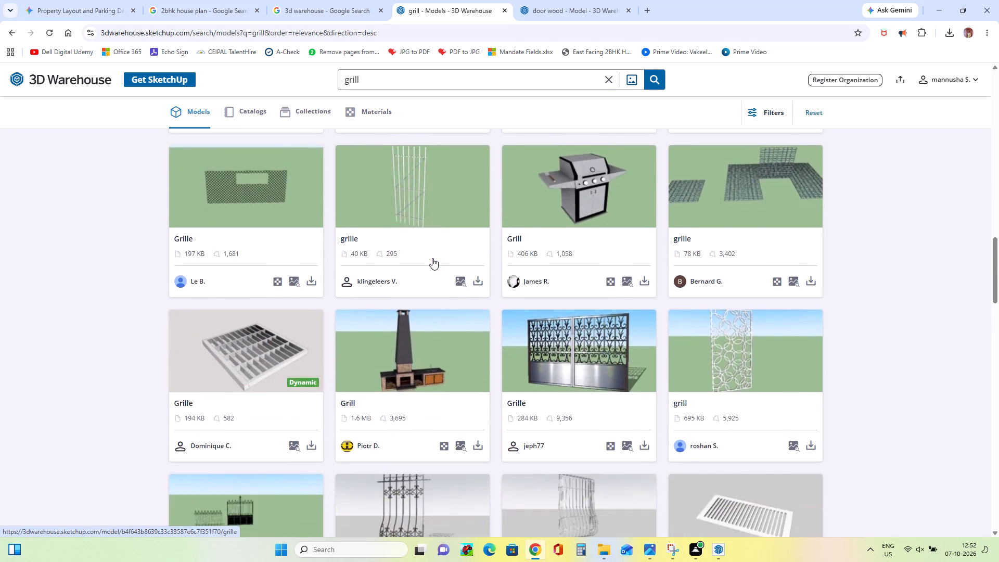
{"action": "scroll", "coordinate": [432, 258], "scroll_direction": "down", "scroll_amount": 9}
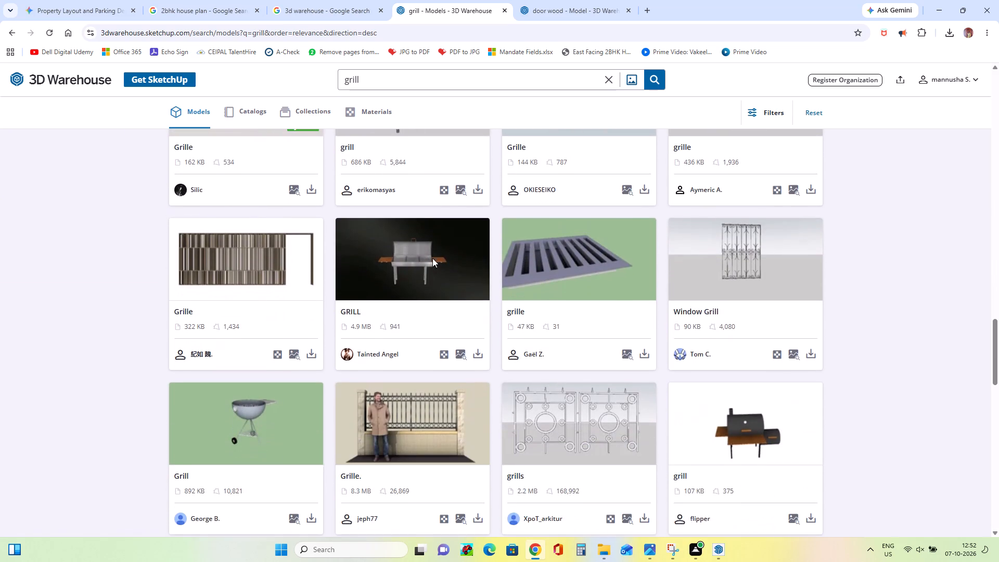
{"action": "scroll", "coordinate": [432, 258], "scroll_direction": "down", "scroll_amount": 6}
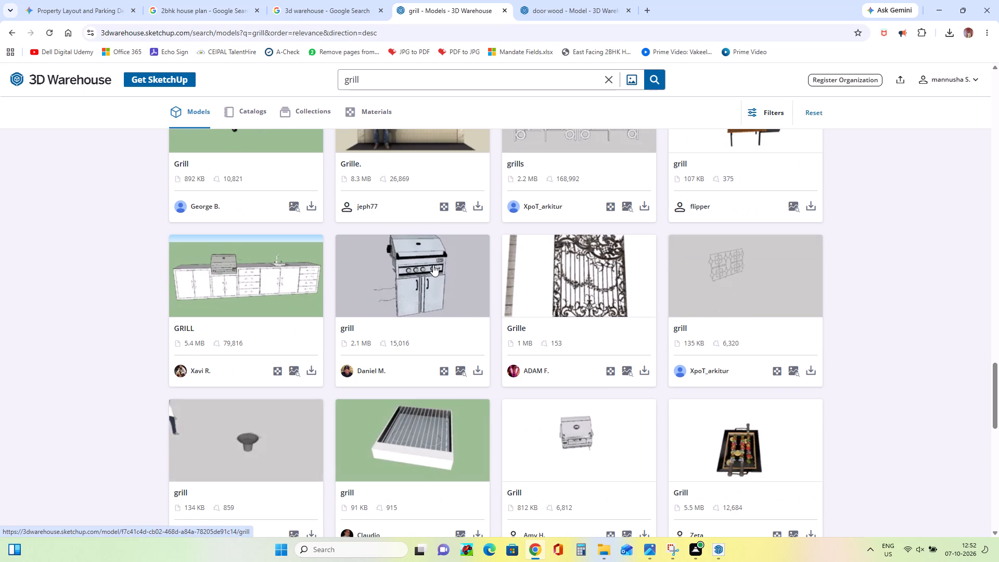
{"action": "scroll", "coordinate": [433, 265], "scroll_direction": "down", "scroll_amount": 10}
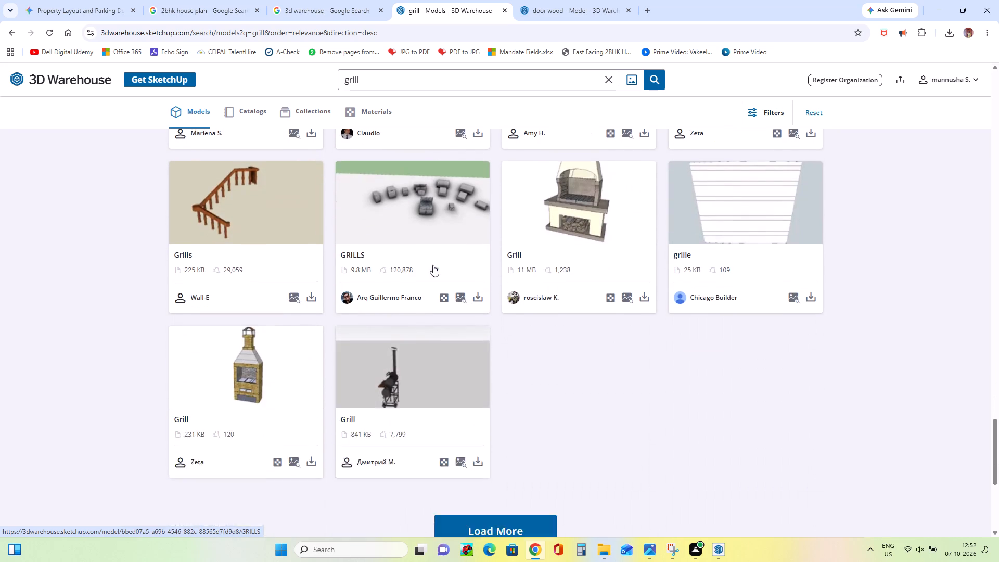
{"action": "scroll", "coordinate": [433, 265], "scroll_direction": "up", "scroll_amount": 4}
{"action": "scroll", "coordinate": [433, 265], "scroll_direction": "down", "scroll_amount": 3}
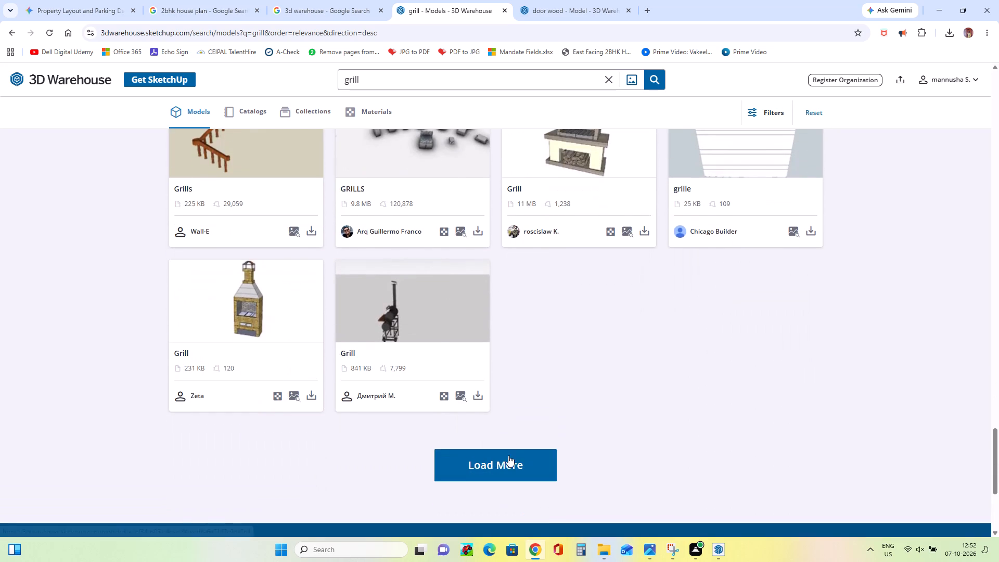
{"action": "left_click", "coordinate": [510, 469]}
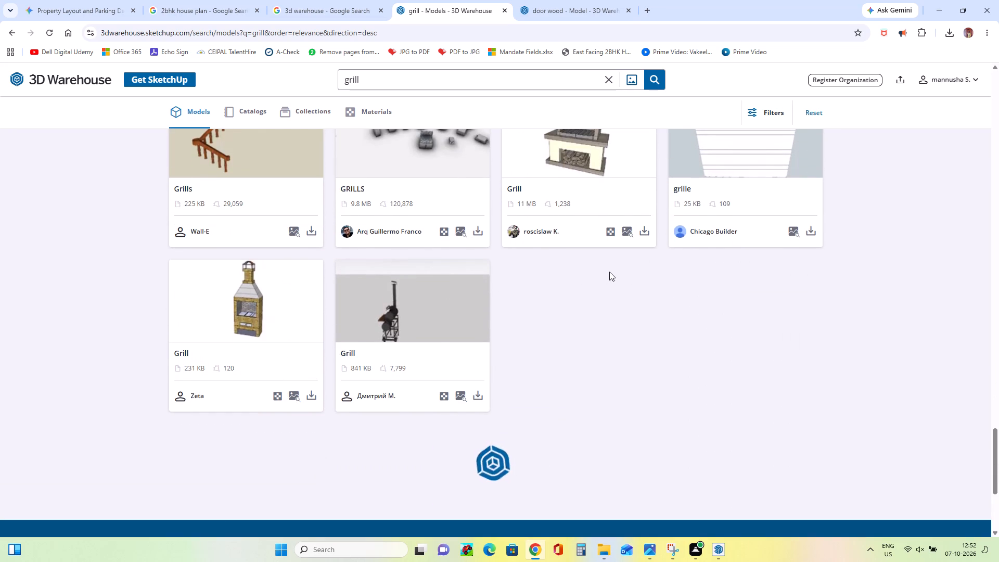
{"action": "scroll", "coordinate": [617, 363], "scroll_direction": "down", "scroll_amount": 3}
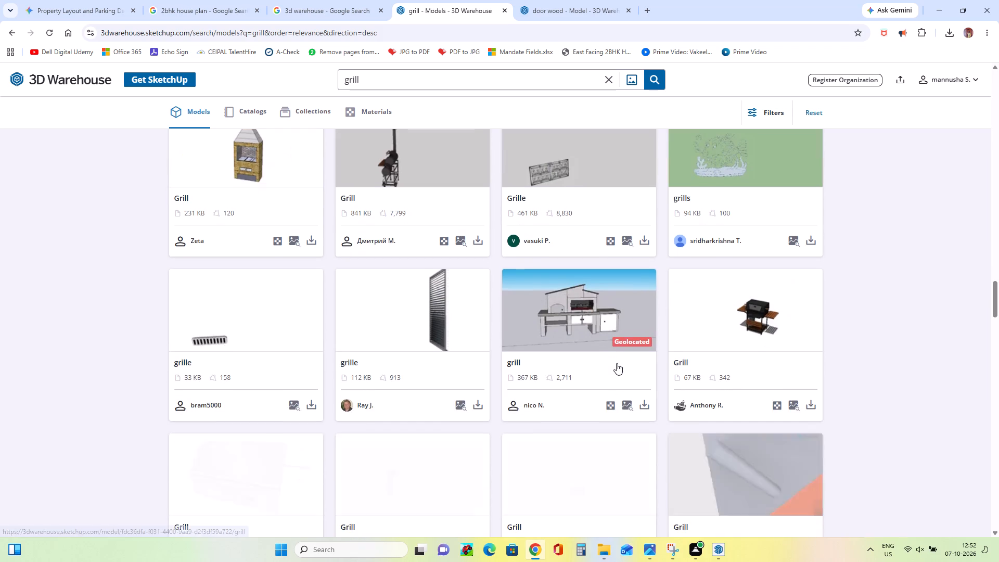
{"action": "scroll", "coordinate": [617, 363], "scroll_direction": "down", "scroll_amount": 6}
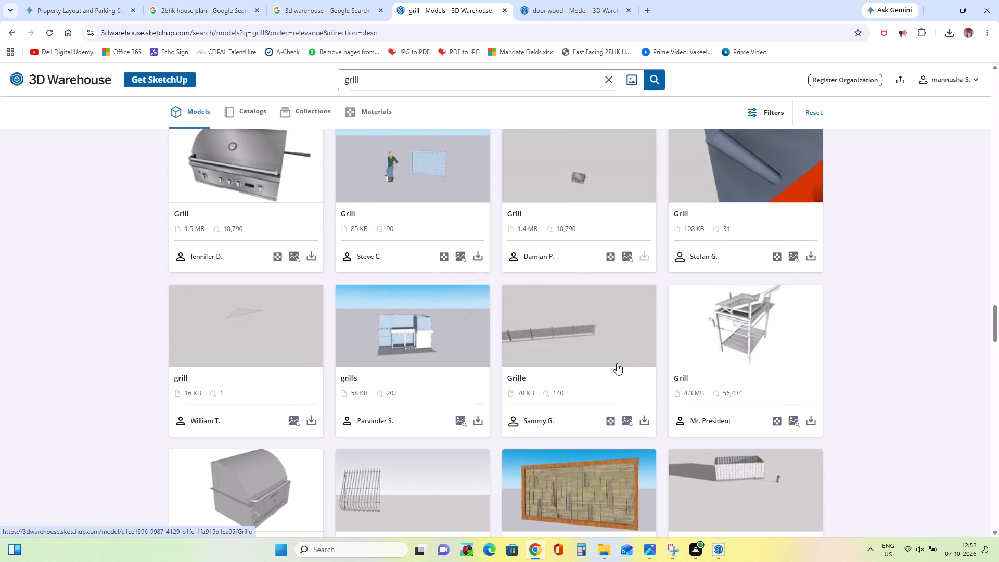
Inspect the model page of the long, low 70 KB Grille railing, and return to the grill search results.
{"action": "middle_click_drag", "start_coordinate": [617, 363], "coordinate": [606, 344]}
{"action": "scroll", "coordinate": [606, 346], "scroll_direction": "down", "scroll_amount": 2}
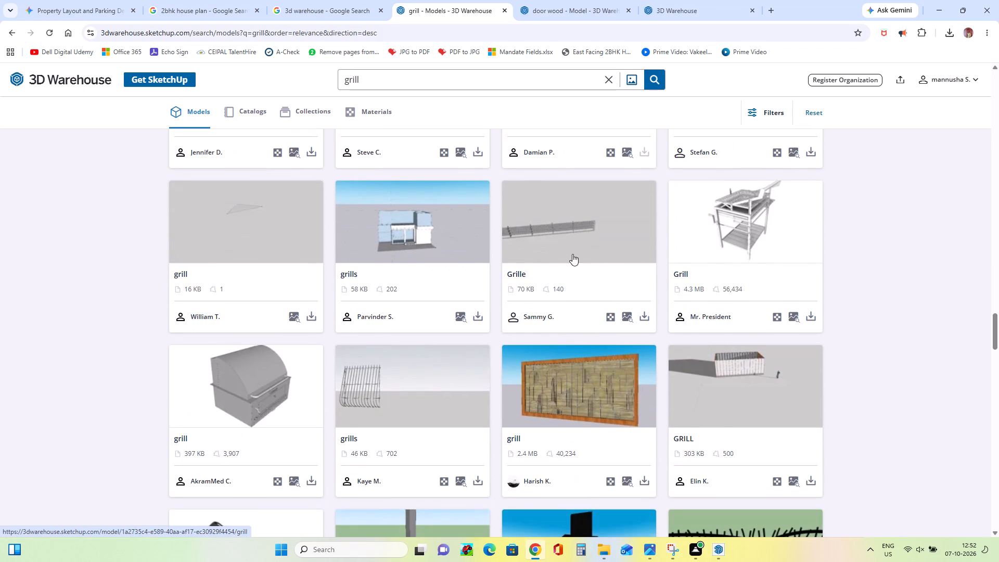
{"action": "left_click", "coordinate": [572, 240]}
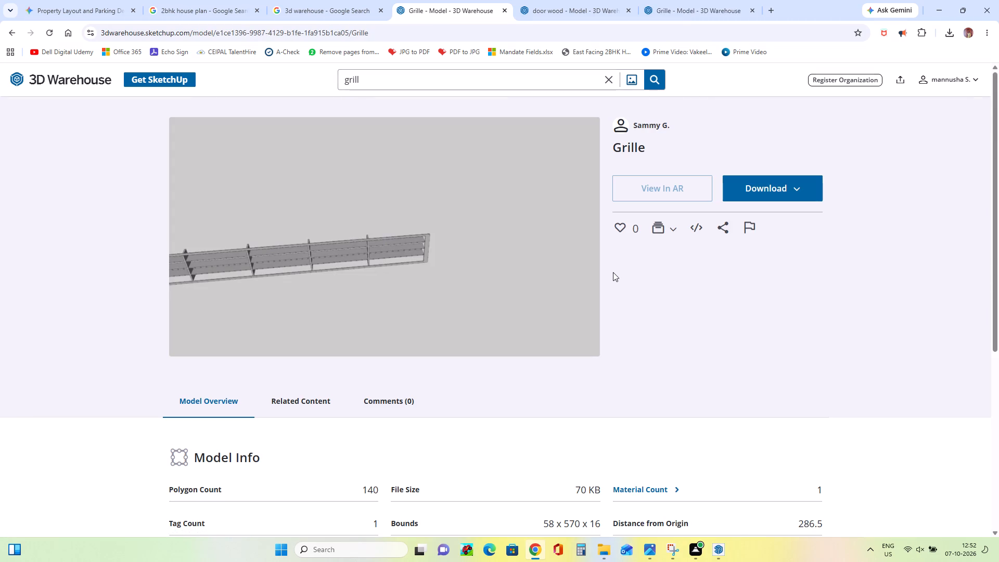
{"action": "scroll", "coordinate": [613, 272], "scroll_direction": "down", "scroll_amount": 2}
{"action": "scroll", "coordinate": [612, 272], "scroll_direction": "up", "scroll_amount": 2}
{"action": "left_click", "coordinate": [12, 35]}
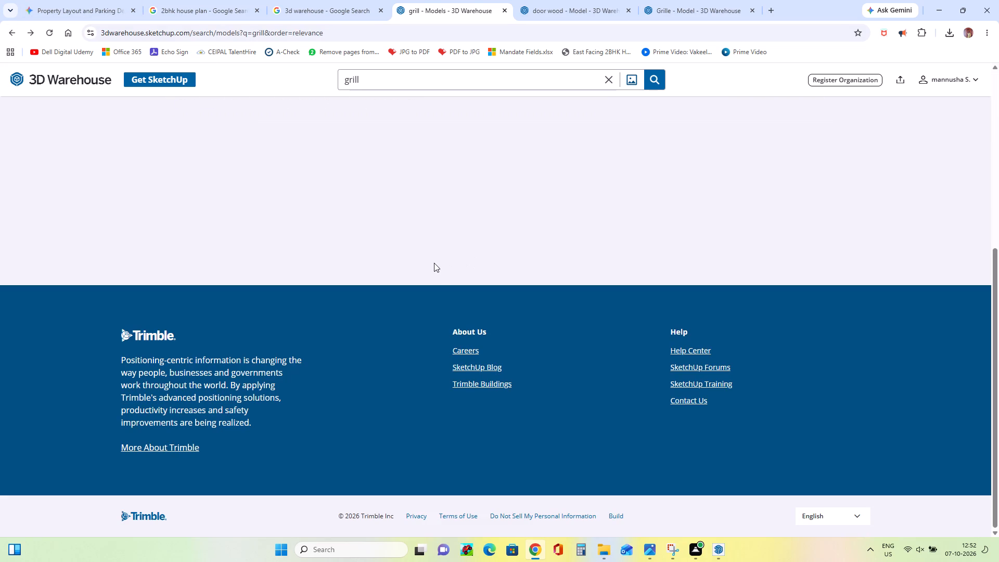
Look through the remaining loaded grill results and back up to the first ones to choose a suitable grille.
{"action": "scroll", "coordinate": [434, 263], "scroll_direction": "down", "scroll_amount": 2}
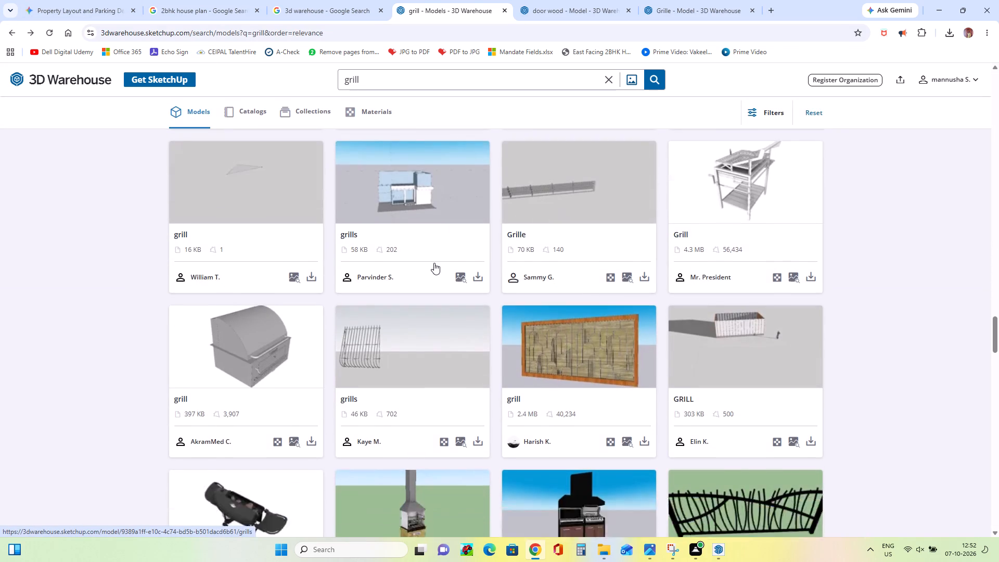
{"action": "scroll", "coordinate": [434, 263], "scroll_direction": "down", "scroll_amount": 9}
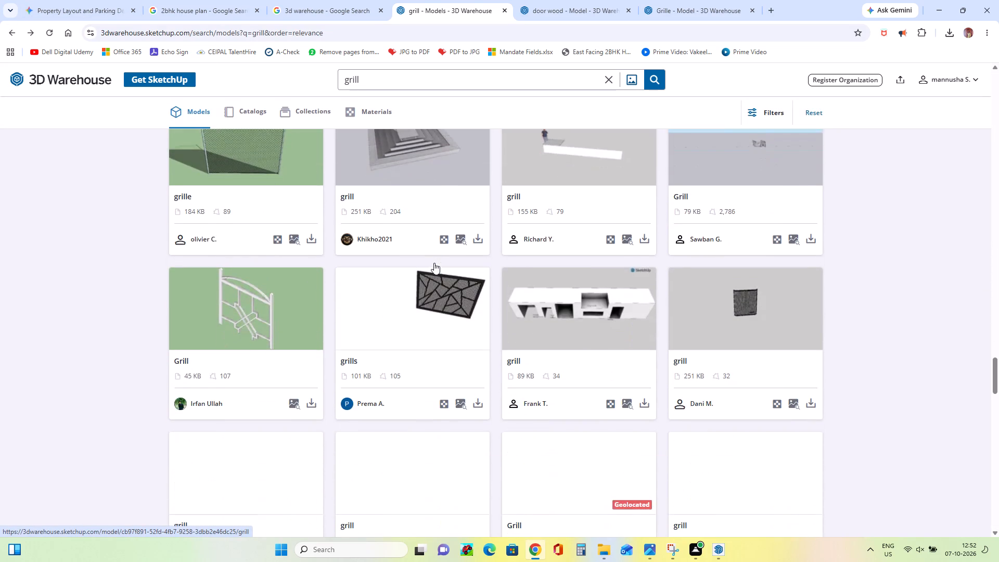
{"action": "scroll", "coordinate": [434, 263], "scroll_direction": "down", "scroll_amount": 9}
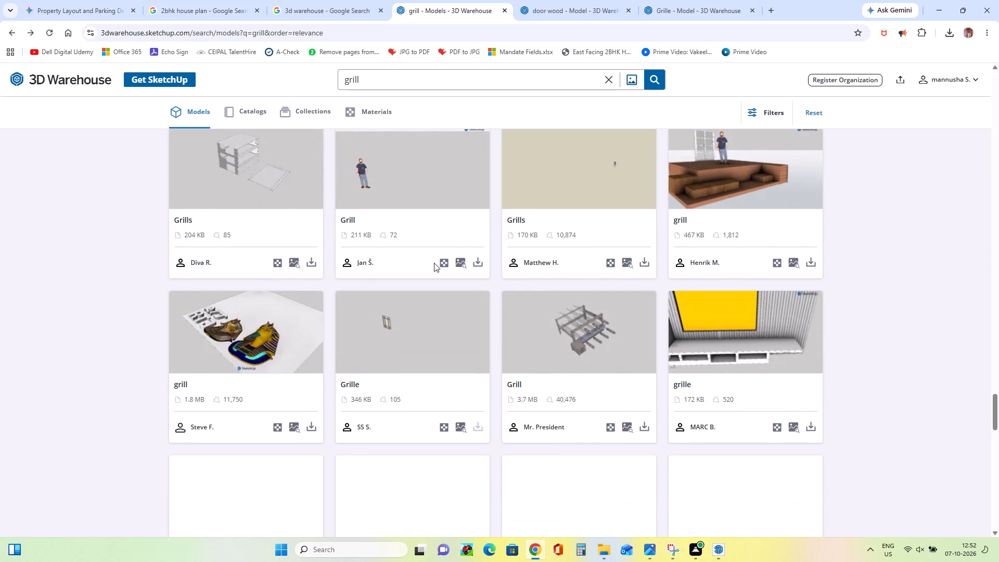
{"action": "scroll", "coordinate": [434, 263], "scroll_direction": "down", "scroll_amount": 10}
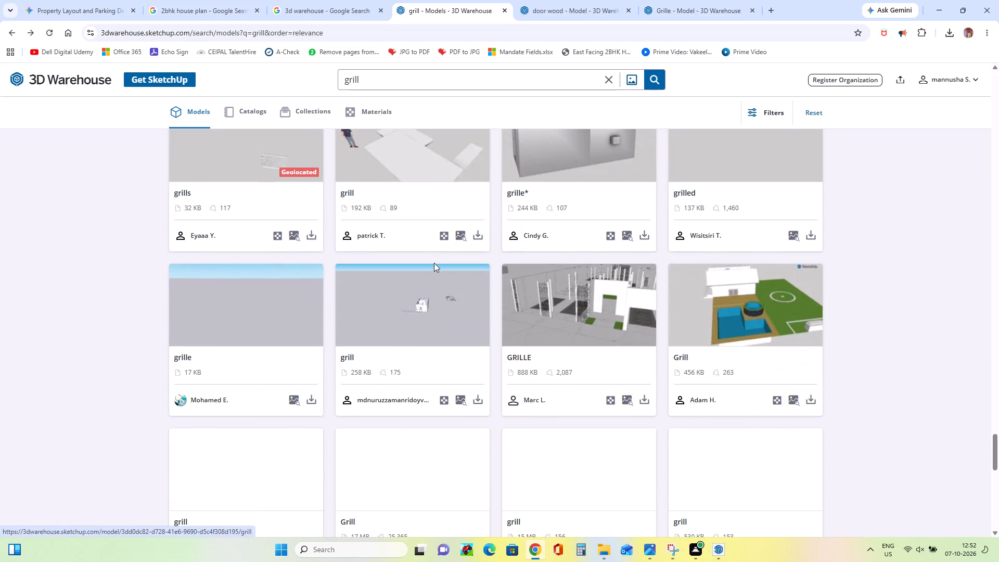
{"action": "scroll", "coordinate": [434, 263], "scroll_direction": "down", "scroll_amount": 8}
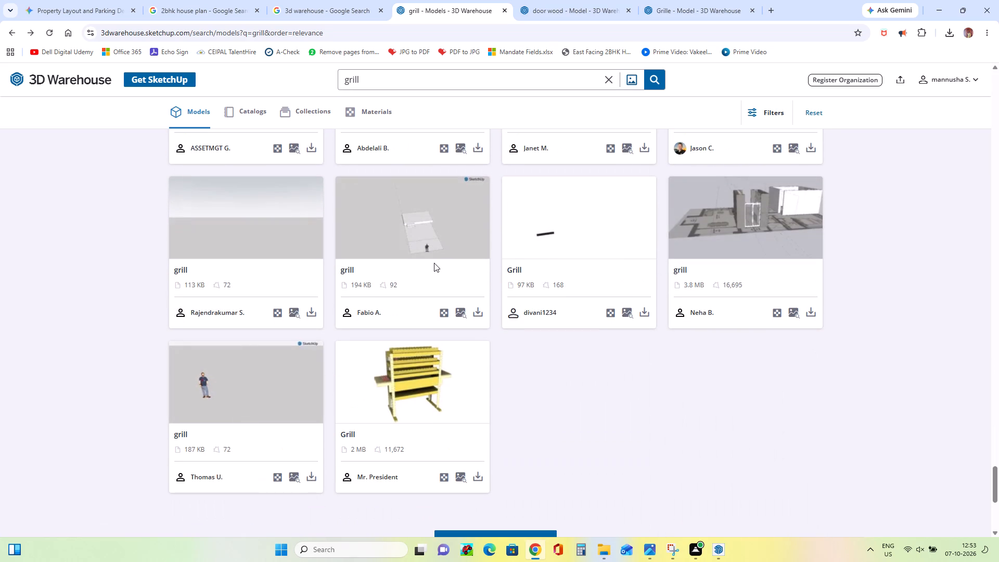
{"action": "scroll", "coordinate": [626, 196], "scroll_direction": "down", "scroll_amount": 1}
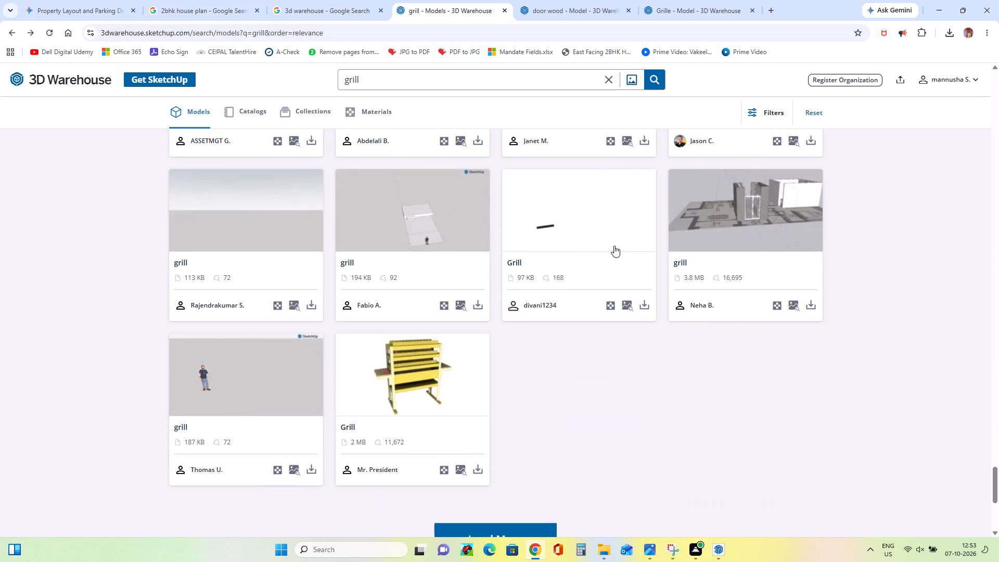
{"action": "scroll", "coordinate": [608, 275], "scroll_direction": "up", "scroll_amount": 20}
{"action": "scroll", "coordinate": [608, 275], "scroll_direction": "up", "scroll_amount": 8}
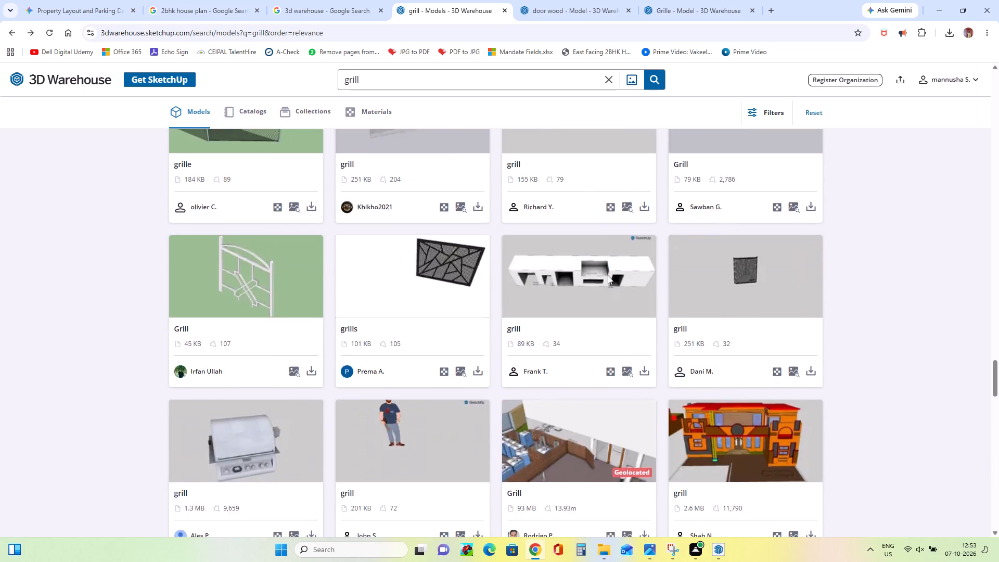
{"action": "scroll", "coordinate": [608, 275], "scroll_direction": "up", "scroll_amount": 17}
{"action": "scroll", "coordinate": [608, 275], "scroll_direction": "up", "scroll_amount": 8}
{"action": "scroll", "coordinate": [608, 275], "scroll_direction": "down", "scroll_amount": 1}
{"action": "scroll", "coordinate": [608, 275], "scroll_direction": "up", "scroll_amount": 4}
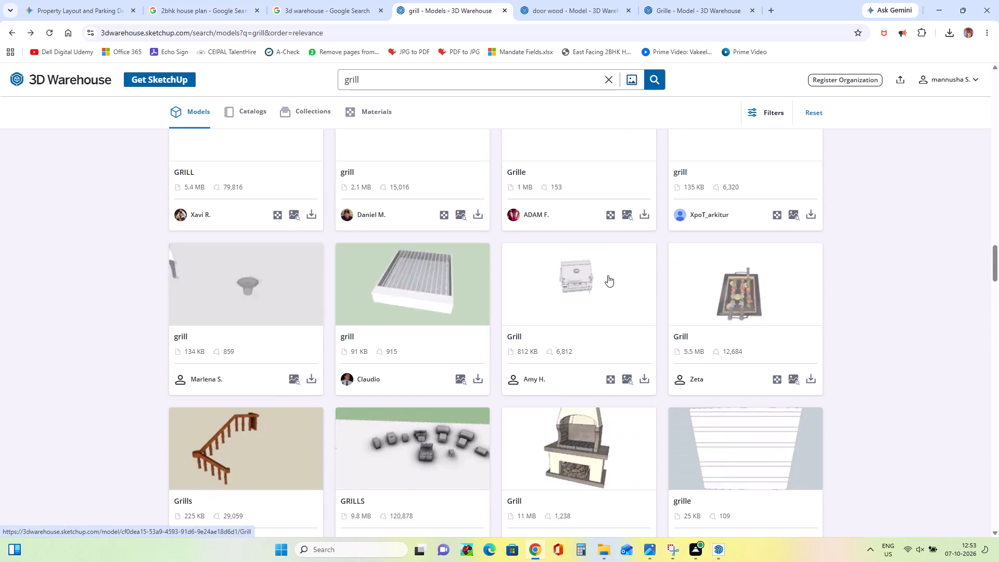
{"action": "scroll", "coordinate": [608, 275], "scroll_direction": "up", "scroll_amount": 19}
{"action": "scroll", "coordinate": [608, 275], "scroll_direction": "up", "scroll_amount": 14}
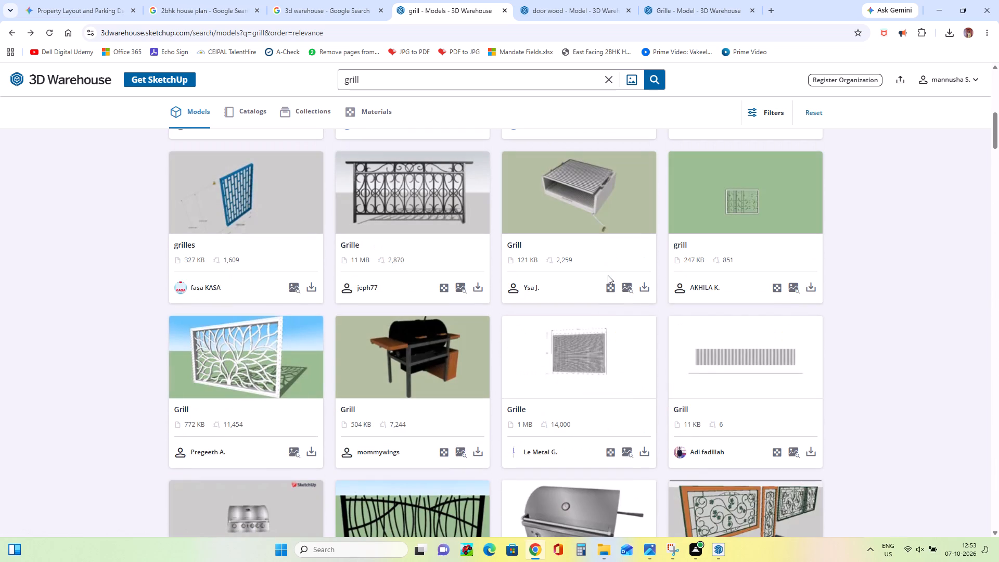
{"action": "scroll", "coordinate": [575, 260], "scroll_direction": "up", "scroll_amount": 3}
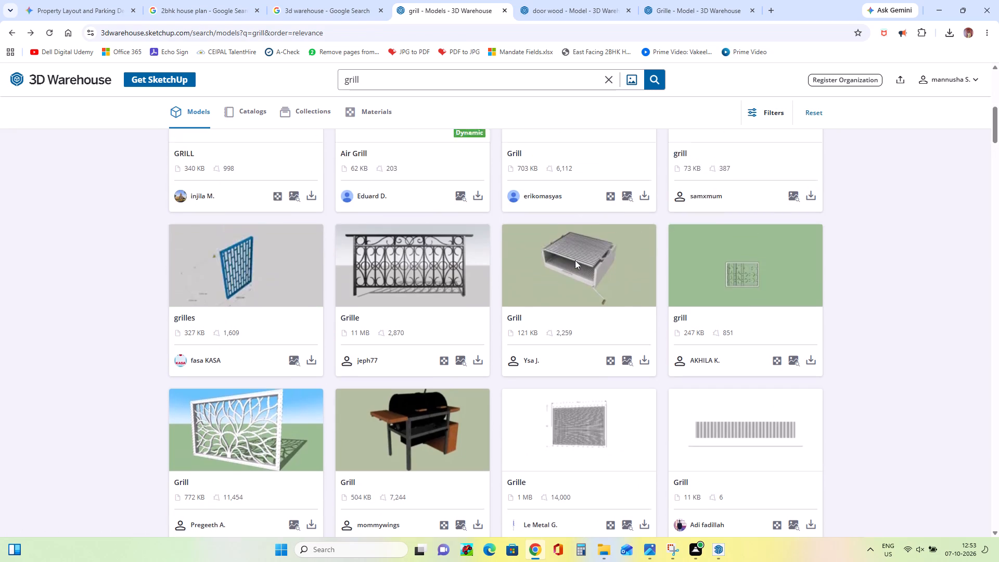
{"action": "scroll", "coordinate": [575, 260], "scroll_direction": "up", "scroll_amount": 7}
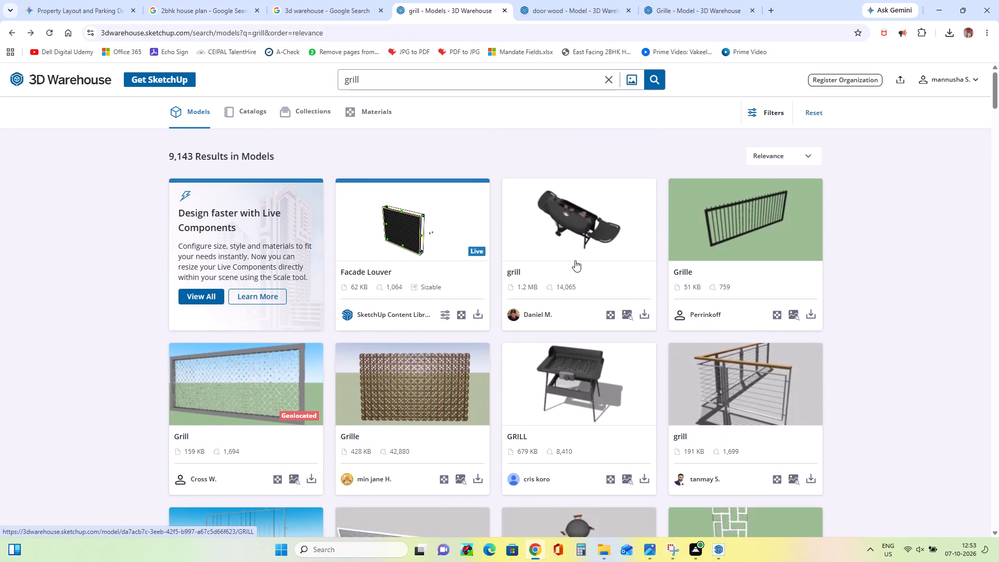
{"action": "scroll", "coordinate": [575, 260], "scroll_direction": "up", "scroll_amount": 2}
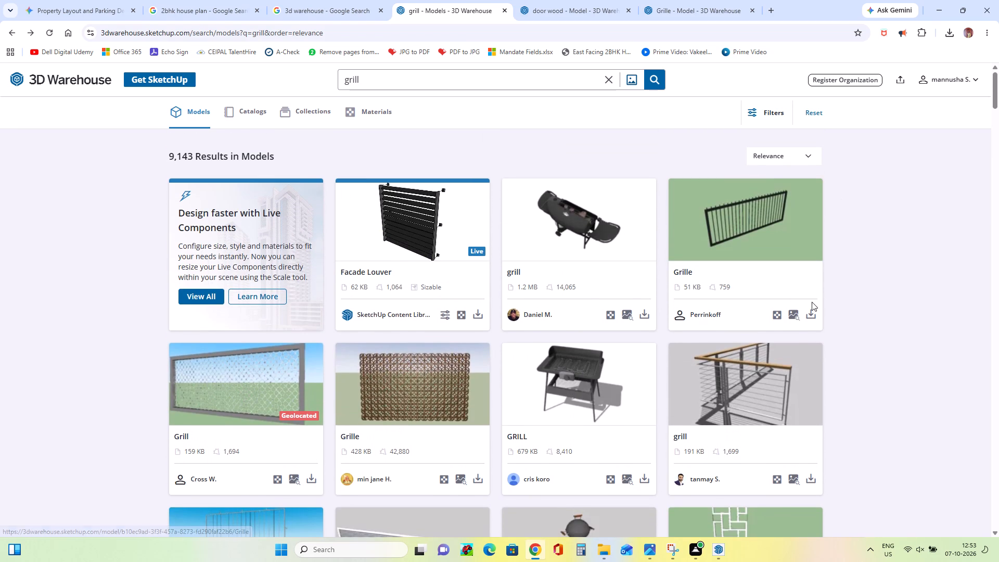
Download the 51 KB black vertical-bar Grille model from the first row of results as a SketchUp file.
{"action": "left_click", "coordinate": [812, 313]}
{"action": "left_click", "coordinate": [815, 339]}
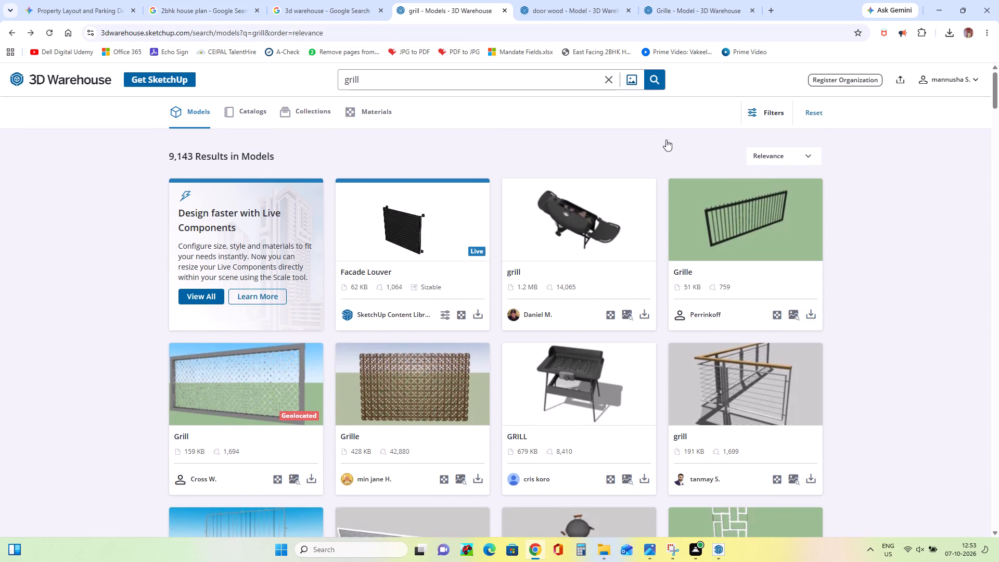
Switch to SketchUp, import the downloaded Group_446 (1) grille and place it in the open space beside the tower side of the house.
{"action": "scroll", "coordinate": [687, 292], "scroll_direction": "up", "scroll_amount": 3}
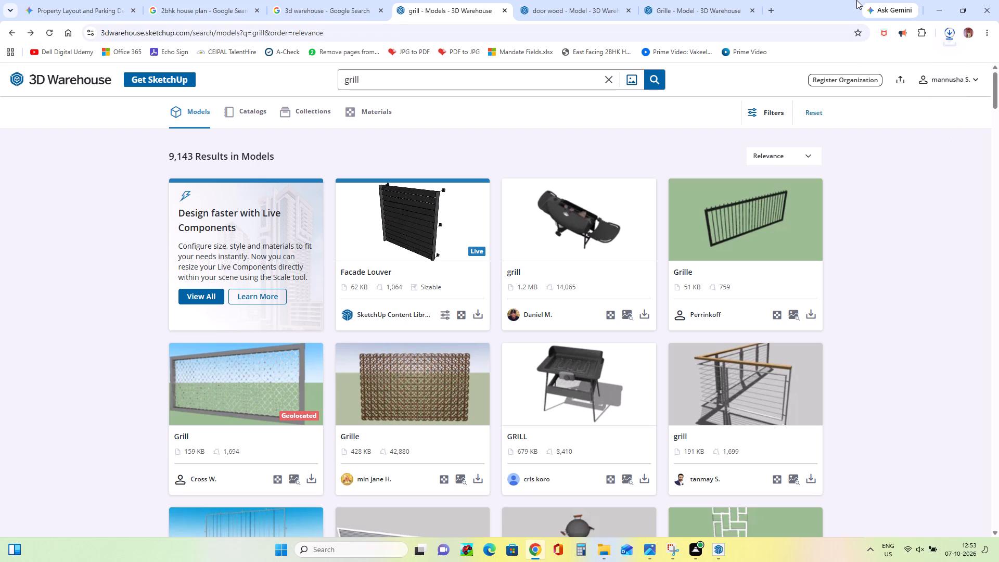
{"action": "left_click", "coordinate": [941, 6]}
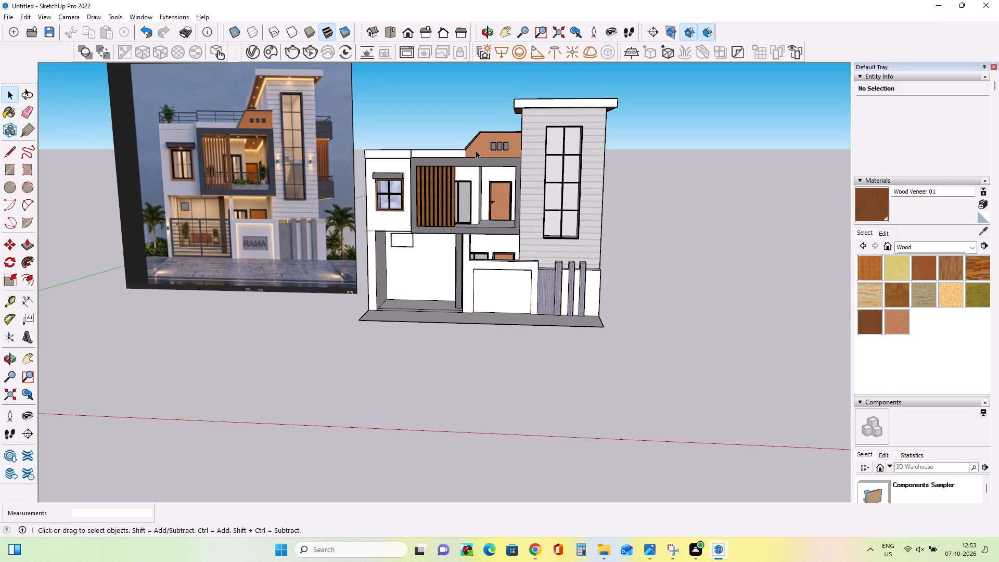
{"action": "left_click", "coordinate": [3, 14]}
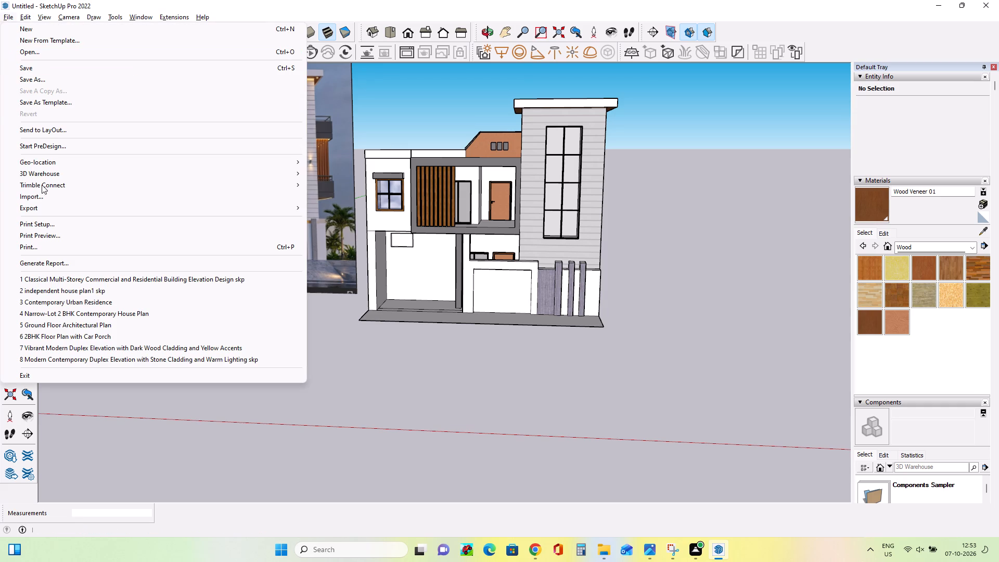
{"action": "left_click", "coordinate": [41, 198]}
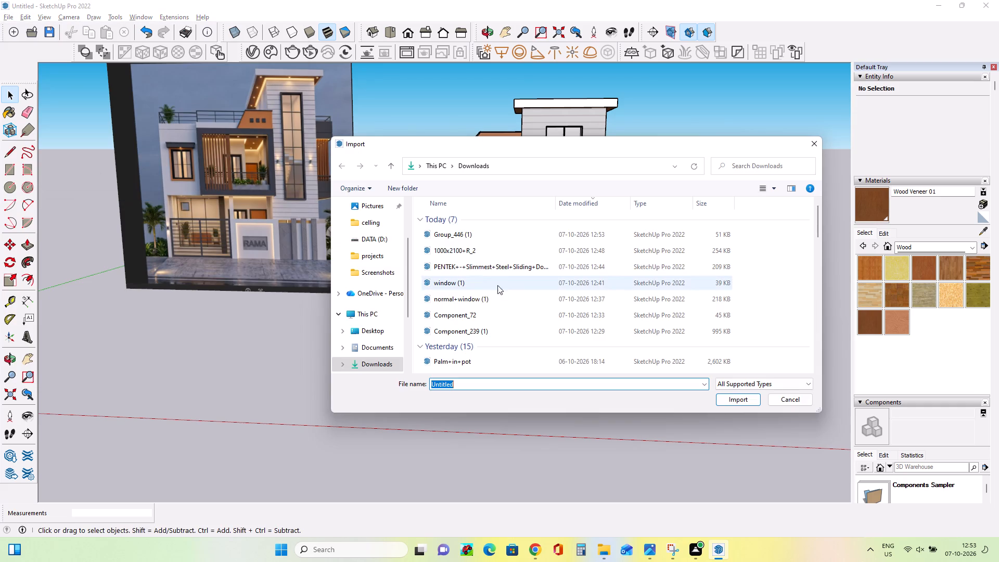
{"action": "left_click", "coordinate": [476, 233]}
{"action": "left_click", "coordinate": [732, 400]}
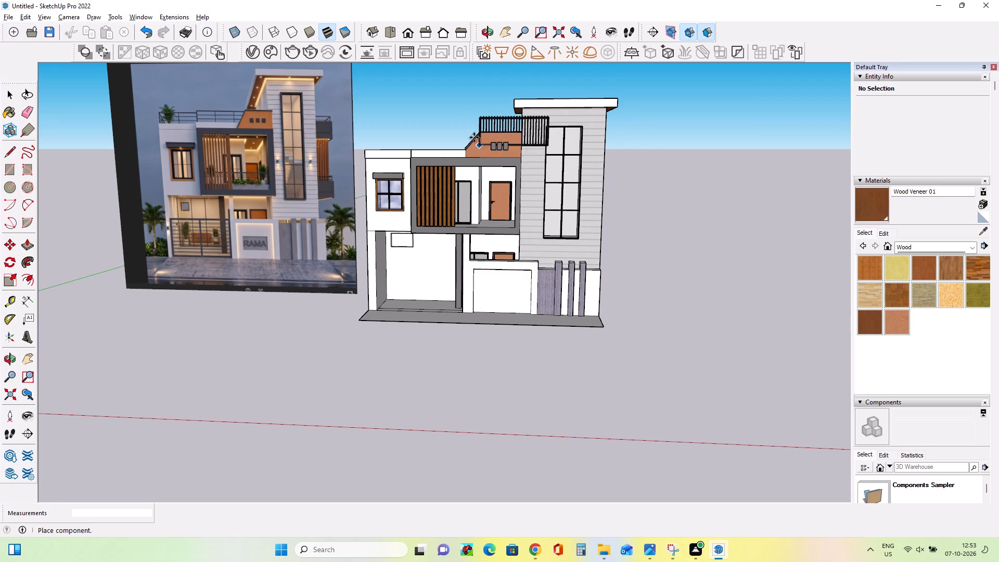
{"action": "middle_click_drag", "start_coordinate": [474, 133], "coordinate": [519, 303]}
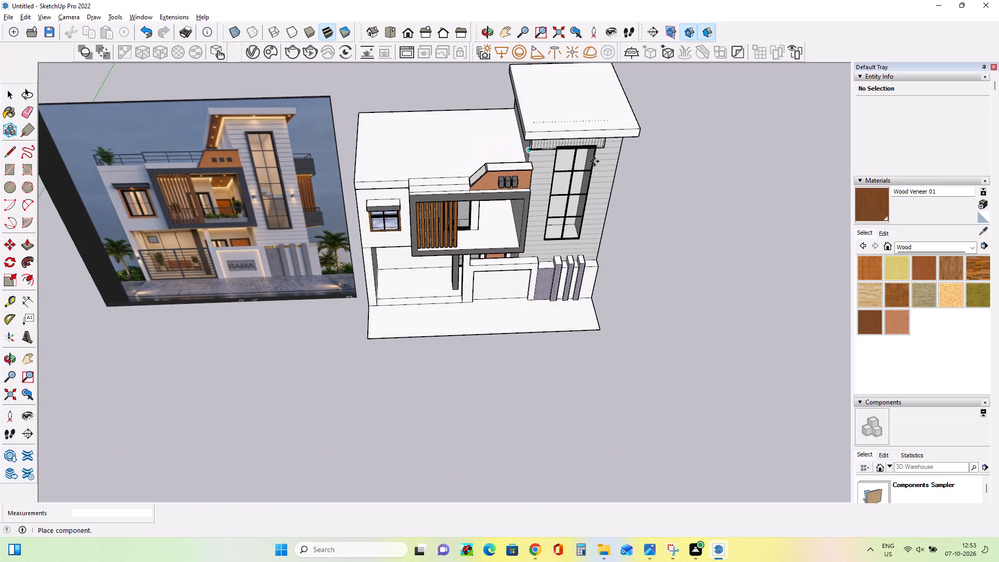
{"action": "left_click", "coordinate": [677, 221]}
Switch back to the 3D Warehouse grill results in Chrome and download the 40 KB grille model with thin vertical bars as a SketchUp file.
{"action": "left_click", "coordinate": [545, 553]}
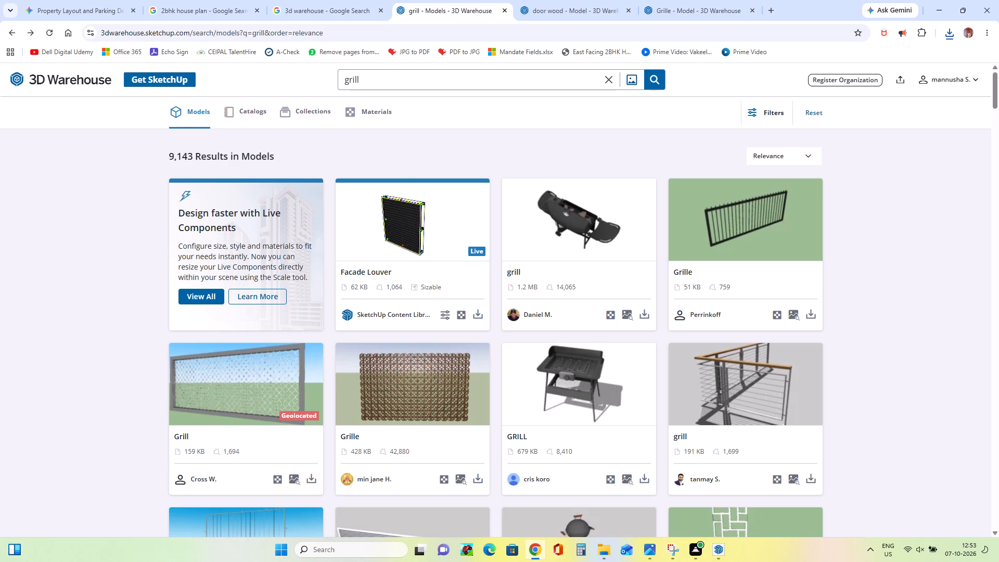
{"action": "scroll", "coordinate": [426, 283], "scroll_direction": "down", "scroll_amount": 7}
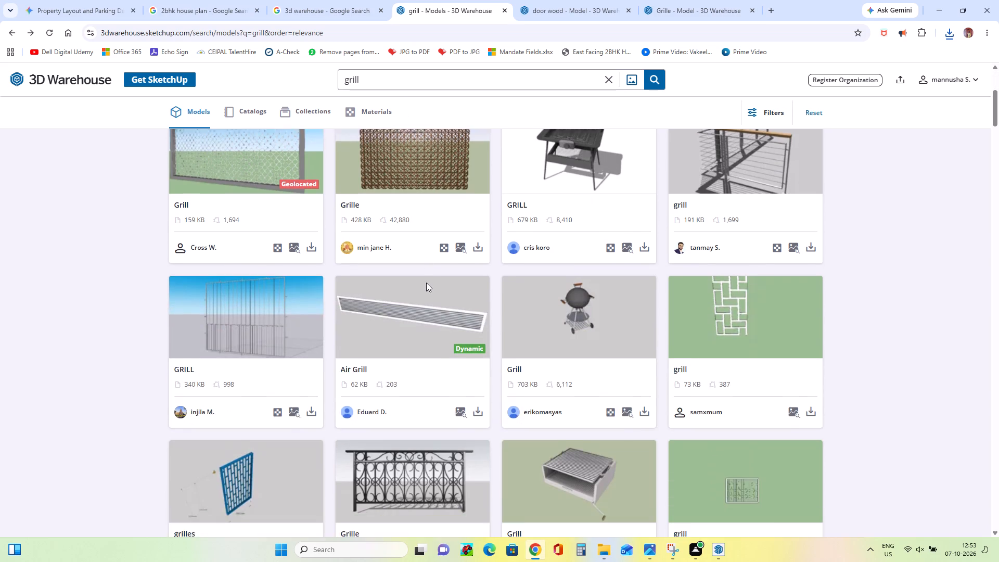
{"action": "scroll", "coordinate": [426, 283], "scroll_direction": "down", "scroll_amount": 4}
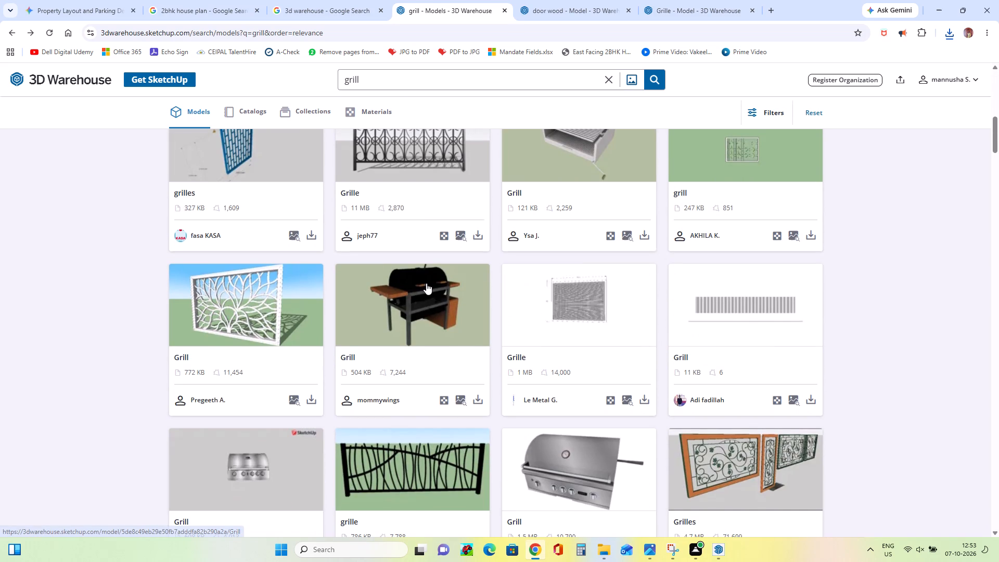
{"action": "scroll", "coordinate": [427, 283], "scroll_direction": "down", "scroll_amount": 10}
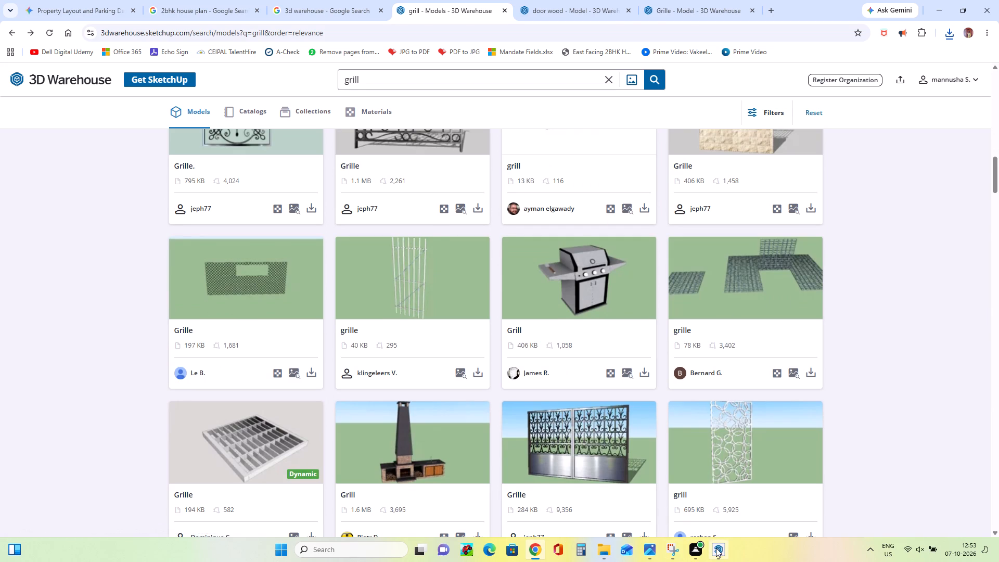
{"action": "left_click", "coordinate": [716, 548]}
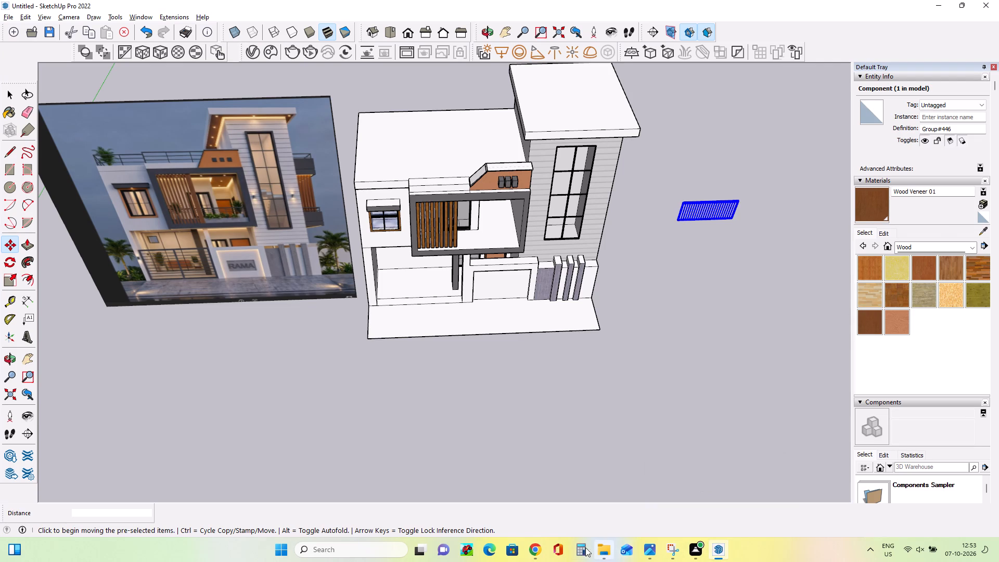
{"action": "left_click", "coordinate": [538, 547]}
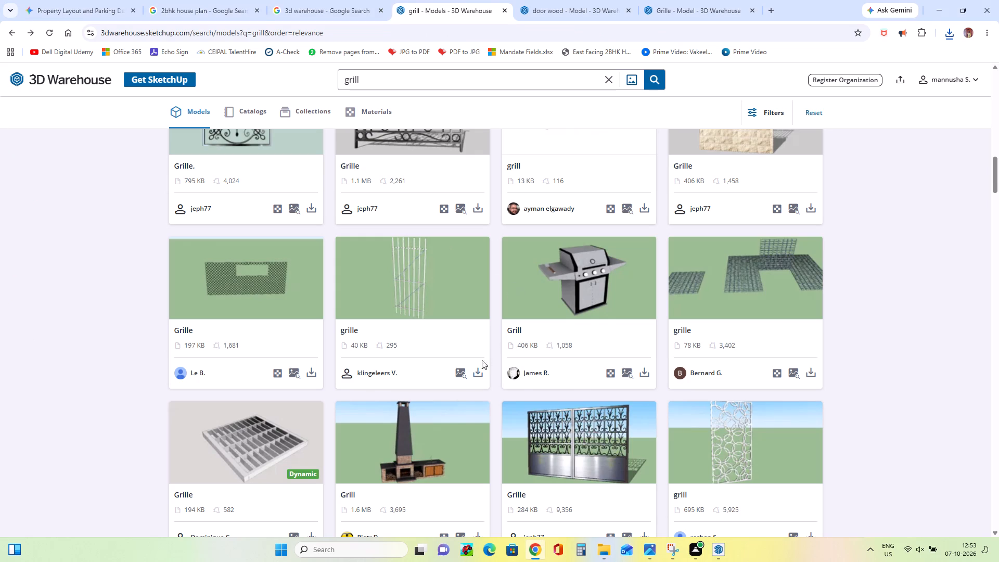
{"action": "left_click", "coordinate": [480, 376]}
{"action": "left_click", "coordinate": [531, 394]}
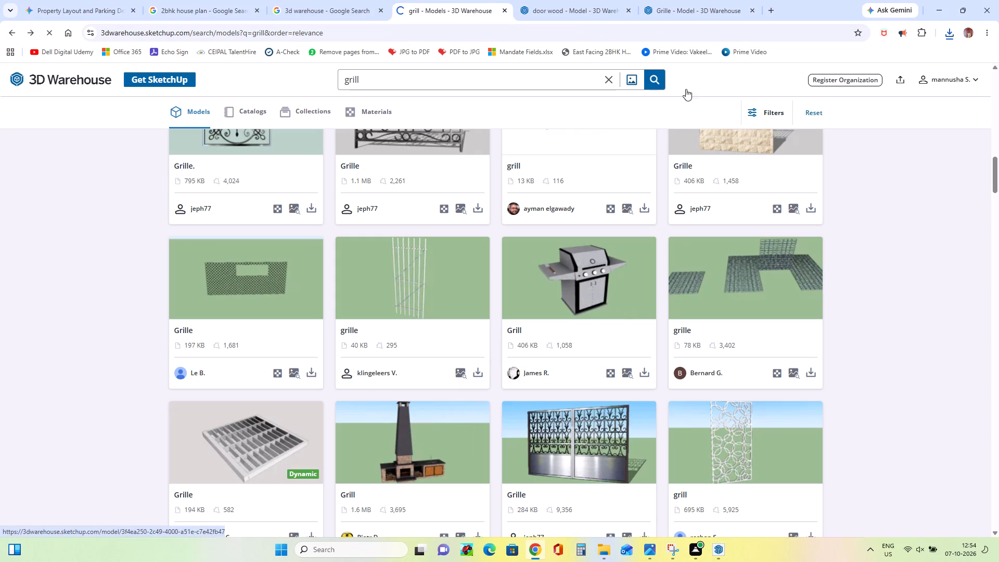
Search the 3D Warehouse for "metal black grill" and look over the first results.
{"action": "left_click", "coordinate": [376, 83]}
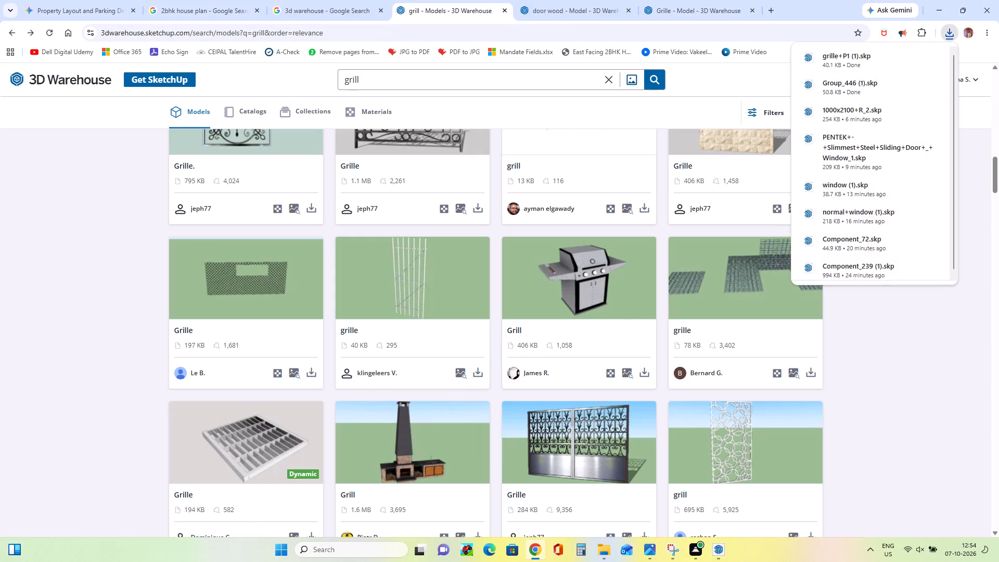
{"action": "key", "text": "BackSpace"}
{"action": "key", "text": "BackSpace"}
{"action": "key", "text": "BackSpace"}
{"action": "key", "text": "BackSpace"}
{"action": "key", "text": "BackSpace"}
{"action": "key", "text": "m"}
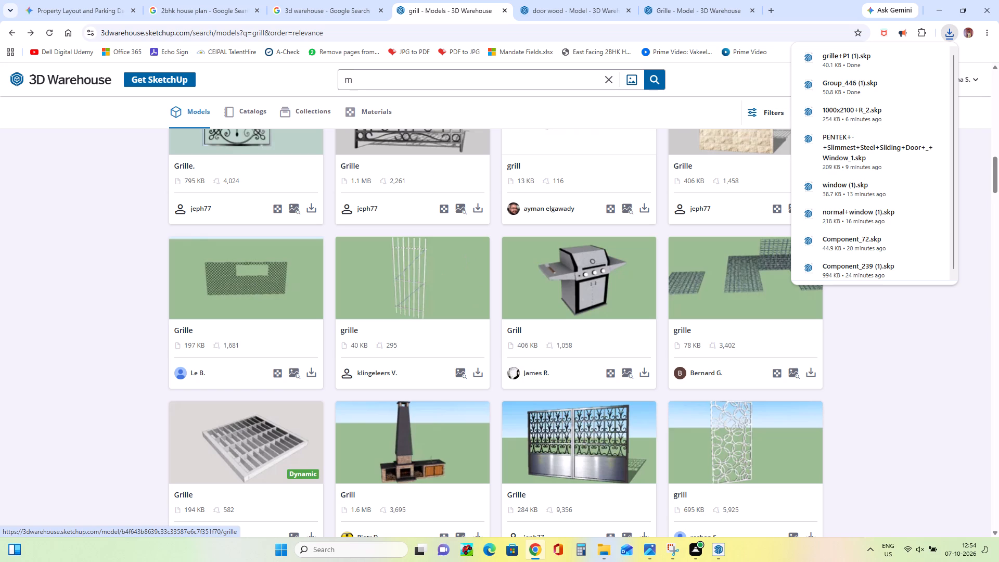
{"action": "type", "text": "ea"}
{"action": "key", "text": "BackSpace"}
{"action": "type", "text": "tal"}
{"action": "key", "text": "space"}
{"action": "type", "text": "black gr"}
{"action": "type", "text": "ill"}
{"action": "key", "text": "Return"}
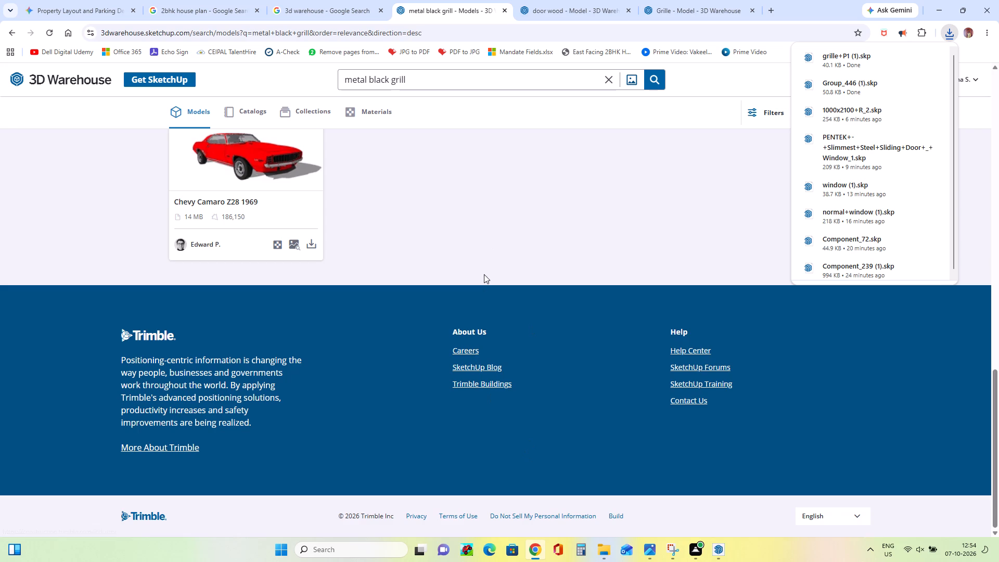
{"action": "scroll", "coordinate": [473, 238], "scroll_direction": "up", "scroll_amount": 18}
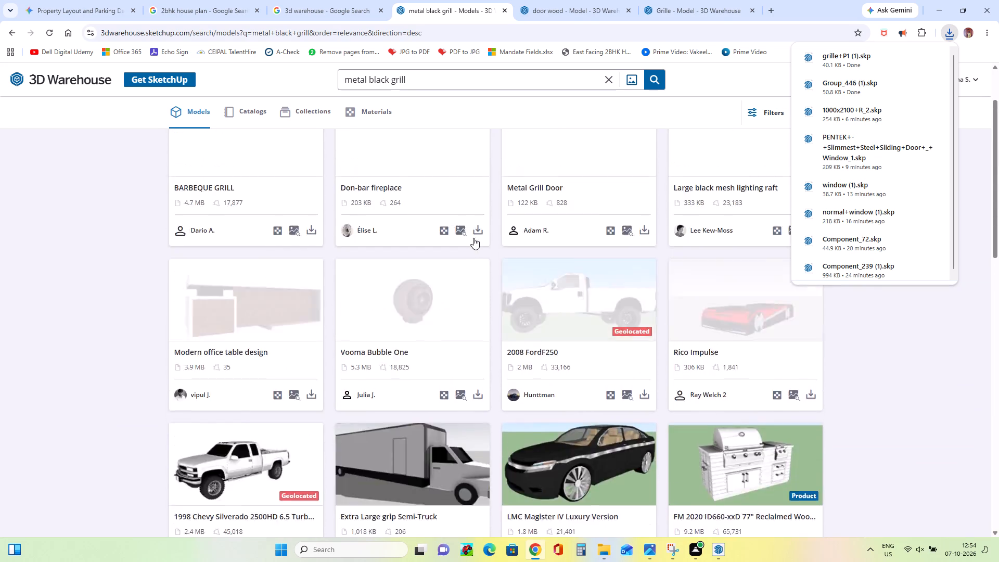
{"action": "scroll", "coordinate": [473, 238], "scroll_direction": "up", "scroll_amount": 15}
{"action": "left_click", "coordinate": [899, 381]}
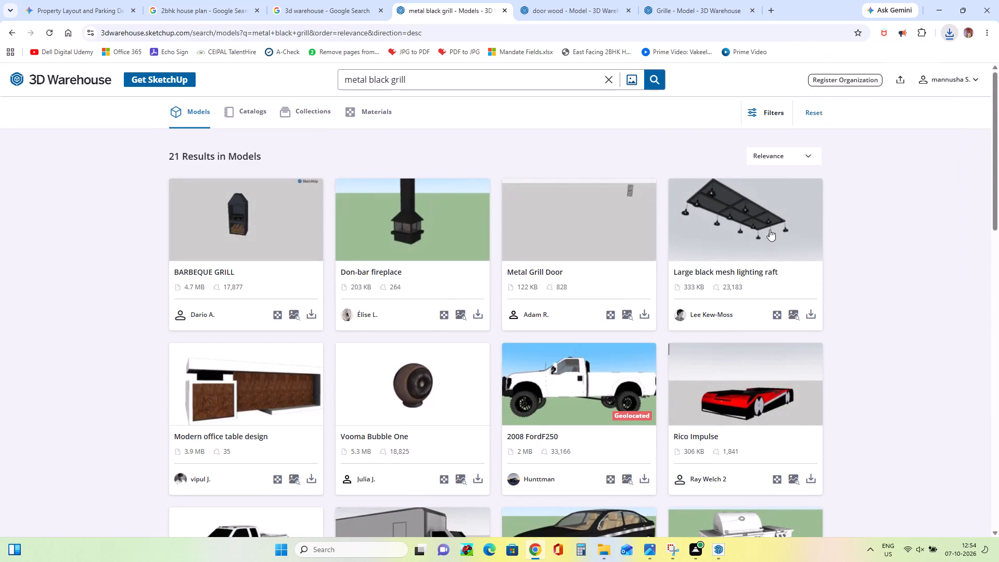
Replace the model search with "black grill".
{"action": "left_click", "coordinate": [423, 77]}
{"action": "key", "text": "BackSpace"}
{"action": "key", "text": "BackSpace"}
{"action": "key", "text": "BackSpace"}
{"action": "key", "text": "BackSpace"}
{"action": "key", "text": "BackSpace"}
{"action": "key", "text": "BackSpace"}
{"action": "key", "text": "BackSpace"}
{"action": "key", "text": "BackSpace"}
{"action": "key", "text": "BackSpace"}
{"action": "key", "text": "BackSpace"}
{"action": "key", "text": "BackSpace"}
{"action": "key", "text": "BackSpace"}
{"action": "key", "text": "BackSpace"}
{"action": "key", "text": "BackSpace"}
{"action": "key", "text": "BackSpace"}
{"action": "key", "text": "BackSpace"}
{"action": "key", "text": "BackSpace"}
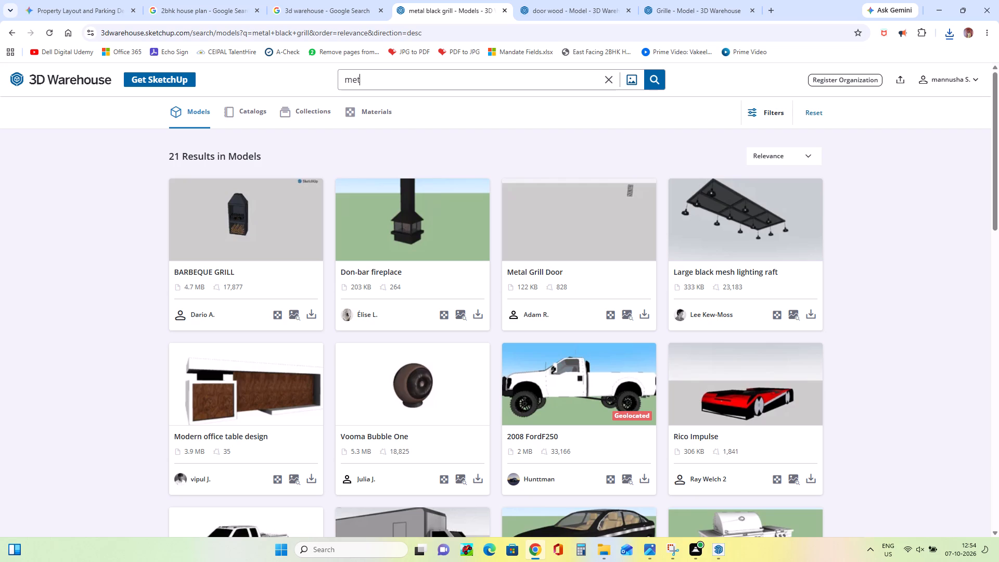
{"action": "type", "text": "black"}
{"action": "key", "text": "space"}
{"action": "type", "text": "grill"}
{"action": "key", "text": "Return"}
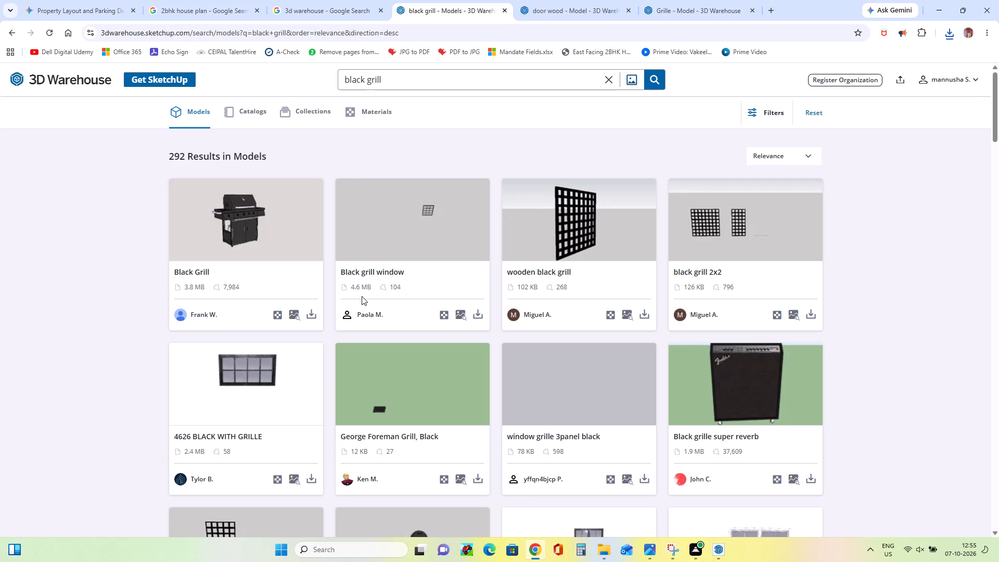
Look through the black grill results and return to the first rows to find a grille suited to the facade.
{"action": "scroll", "coordinate": [740, 516], "scroll_direction": "down", "scroll_amount": 3}
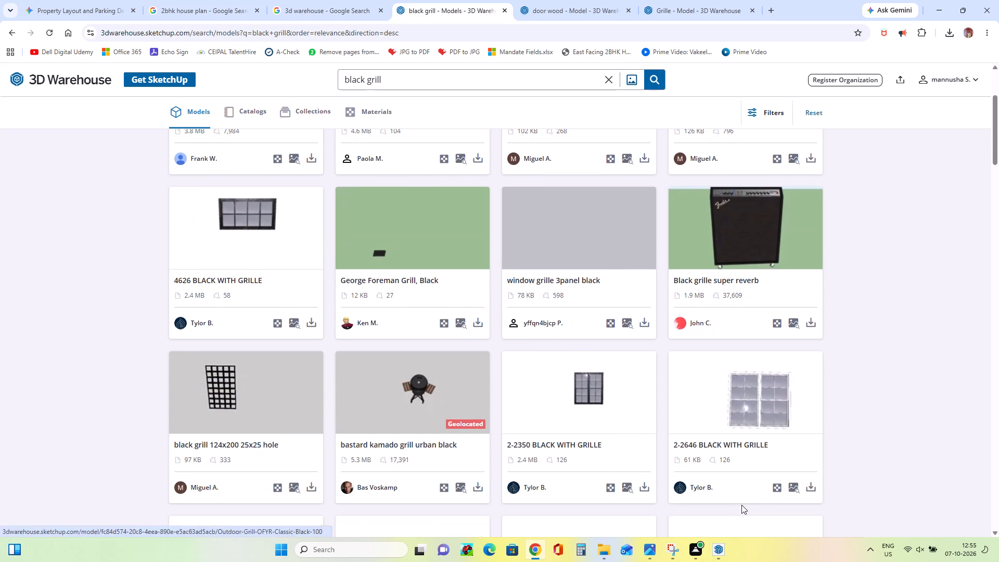
{"action": "scroll", "coordinate": [741, 505], "scroll_direction": "down", "scroll_amount": 3}
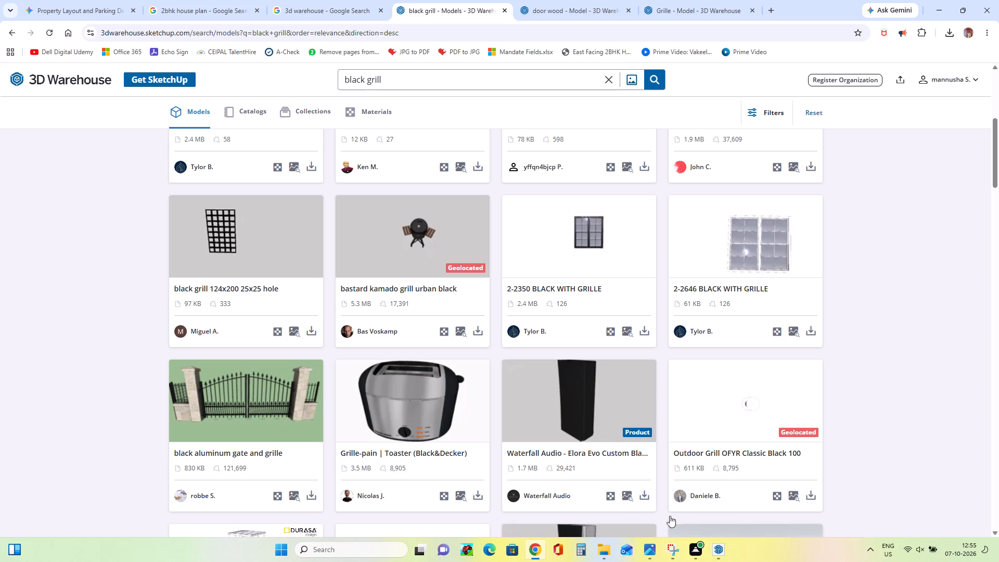
{"action": "scroll", "coordinate": [614, 495], "scroll_direction": "down", "scroll_amount": 7}
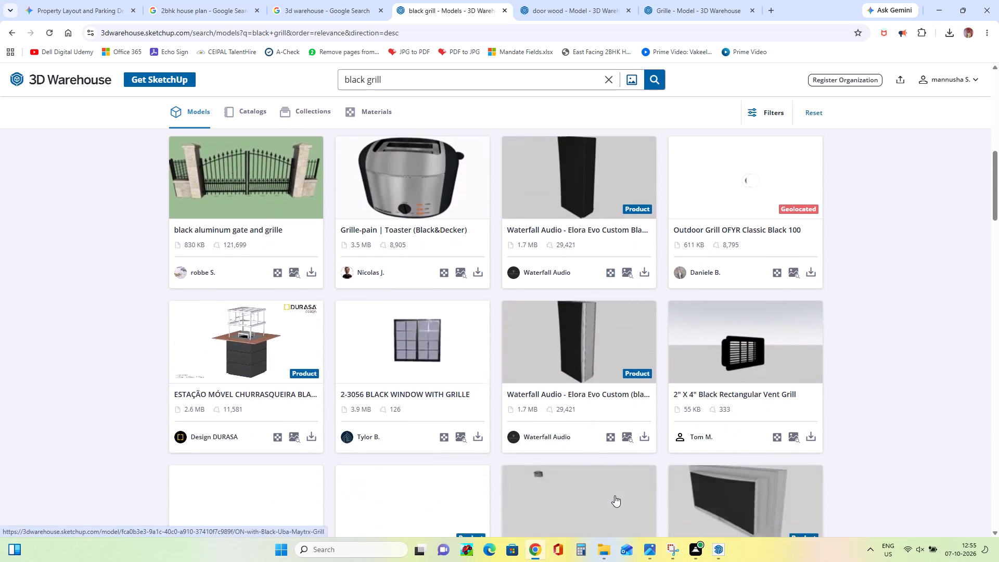
{"action": "scroll", "coordinate": [614, 495], "scroll_direction": "down", "scroll_amount": 3}
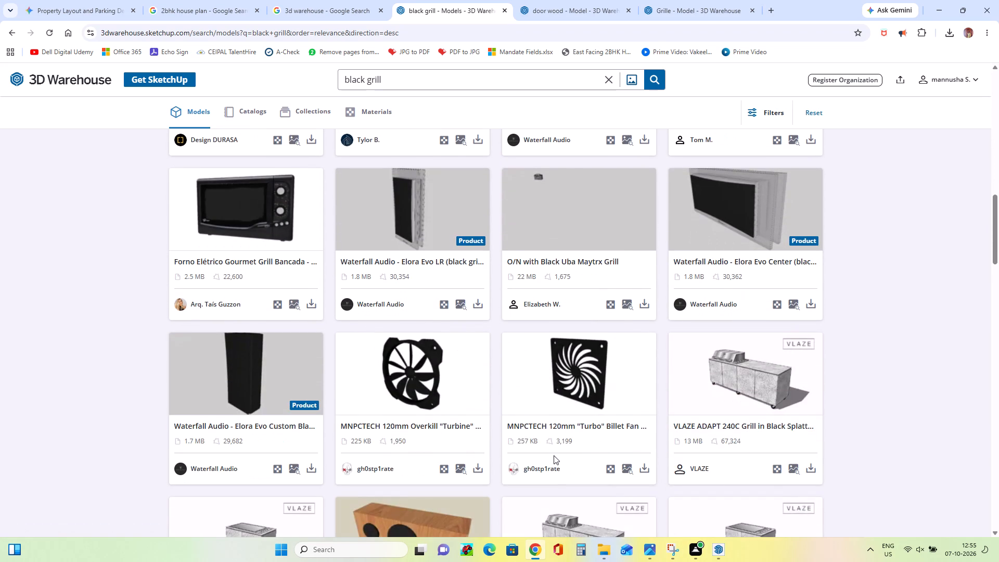
{"action": "scroll", "coordinate": [554, 455], "scroll_direction": "down", "scroll_amount": 2}
{"action": "scroll", "coordinate": [554, 455], "scroll_direction": "up", "scroll_amount": 19}
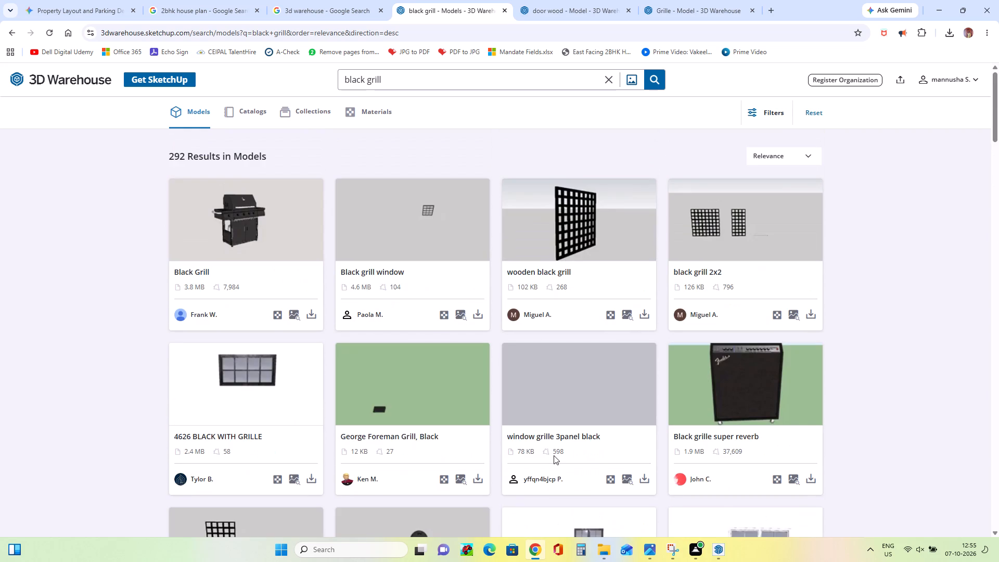
{"action": "scroll", "coordinate": [554, 455], "scroll_direction": "up", "scroll_amount": 10}
{"action": "scroll", "coordinate": [624, 448], "scroll_direction": "down", "scroll_amount": 2}
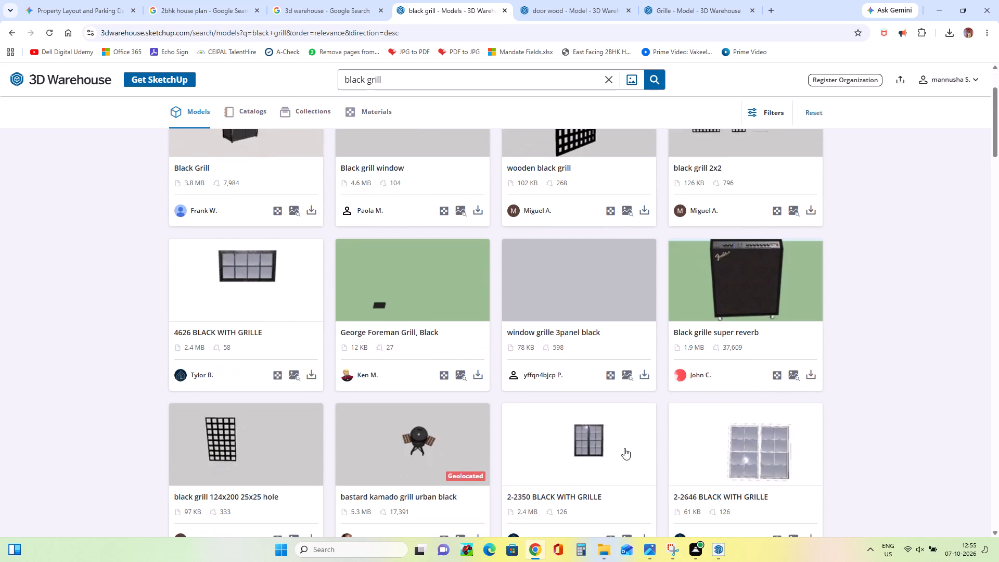
{"action": "scroll", "coordinate": [624, 448], "scroll_direction": "up", "scroll_amount": 7}
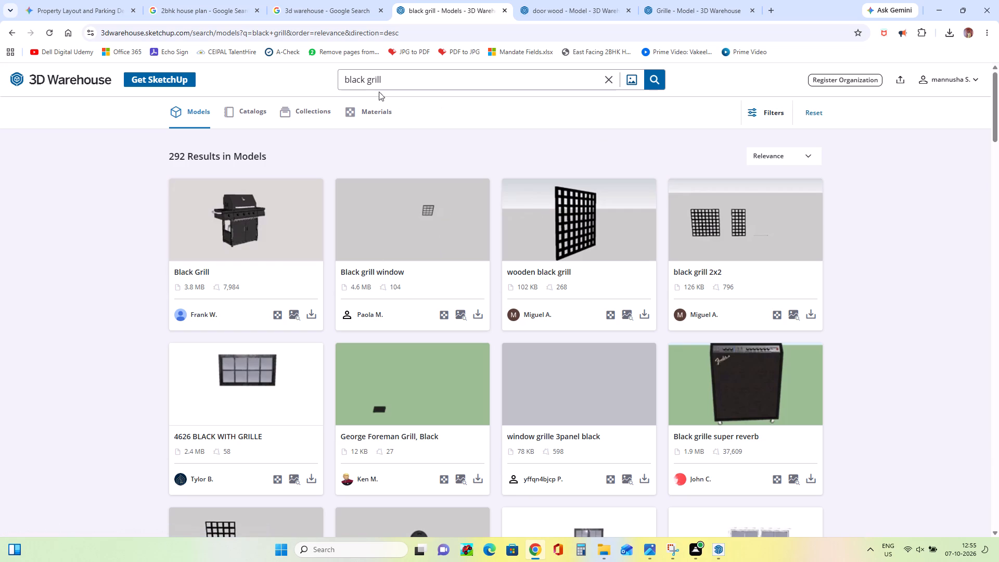
Shorten the 3D Warehouse model search to "grill".
{"action": "left_click", "coordinate": [366, 81]}
{"action": "key", "text": "BackSpace"}
{"action": "key", "text": "BackSpace"}
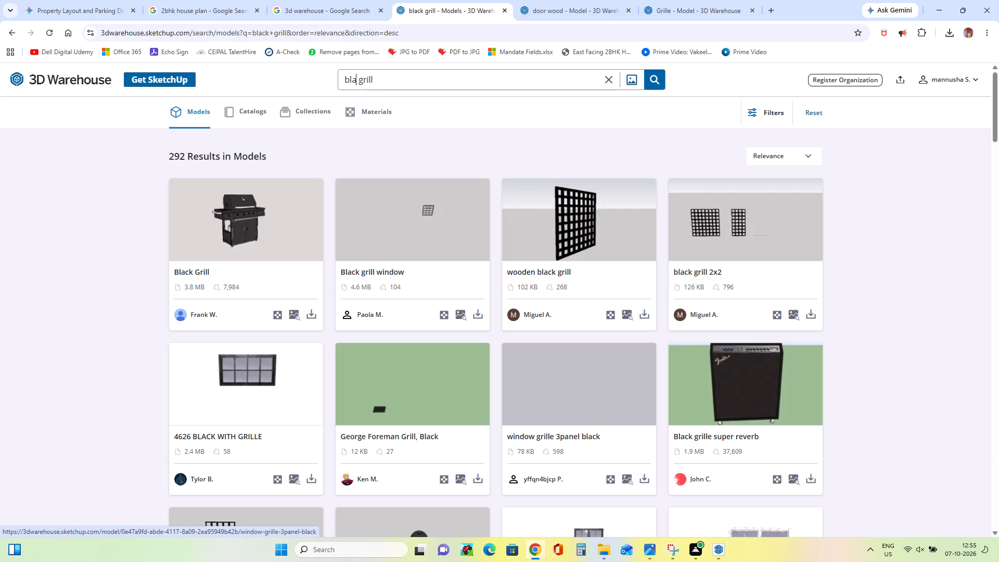
{"action": "key", "text": "BackSpace"}
{"action": "key", "text": "BackSpace"}
{"action": "key", "text": "BackSpace"}
{"action": "key", "text": "Return"}
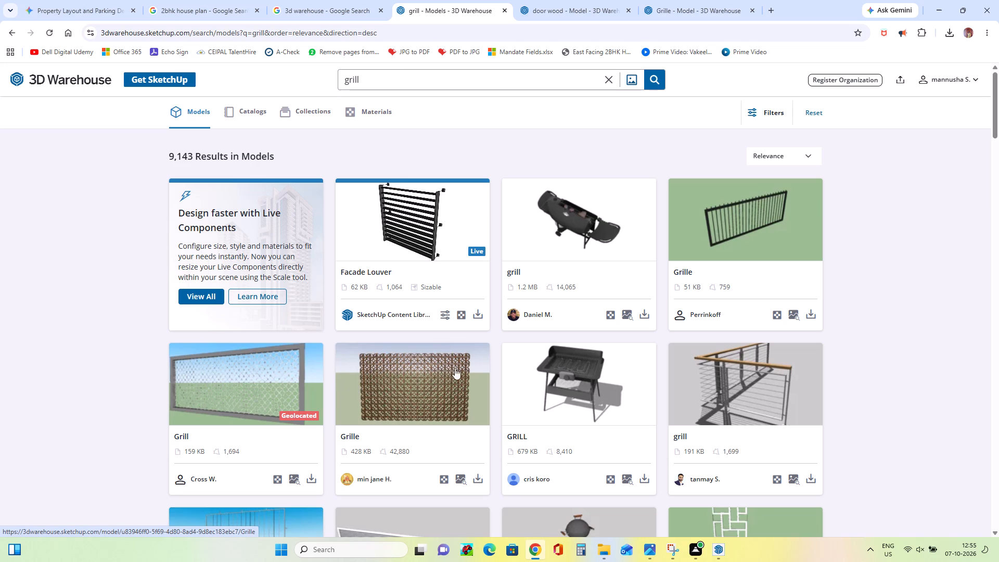
Look through the grill model results for railing or gate designs that suit the facade.
{"action": "scroll", "coordinate": [603, 361], "scroll_direction": "down", "scroll_amount": 6}
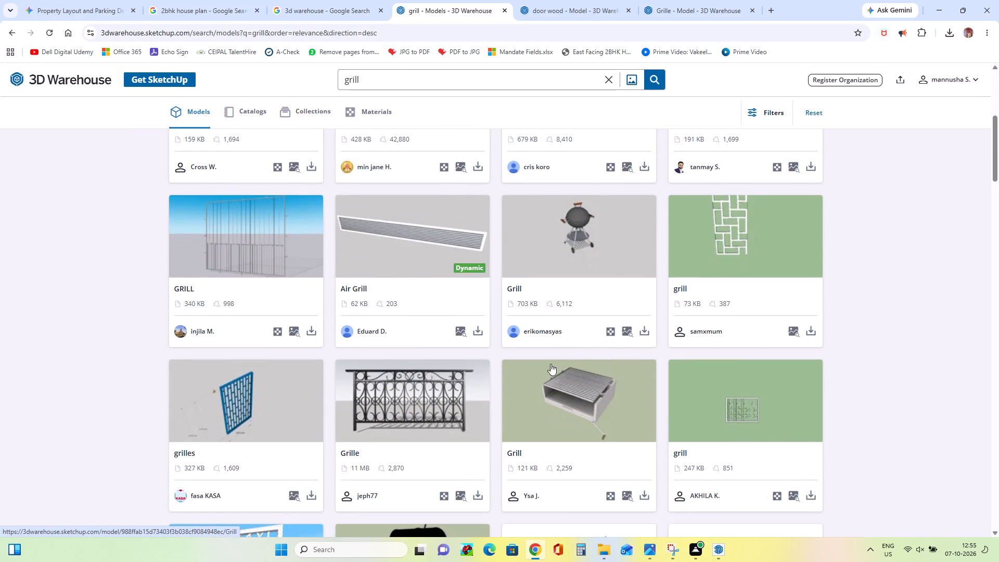
{"action": "scroll", "coordinate": [388, 419], "scroll_direction": "down", "scroll_amount": 2}
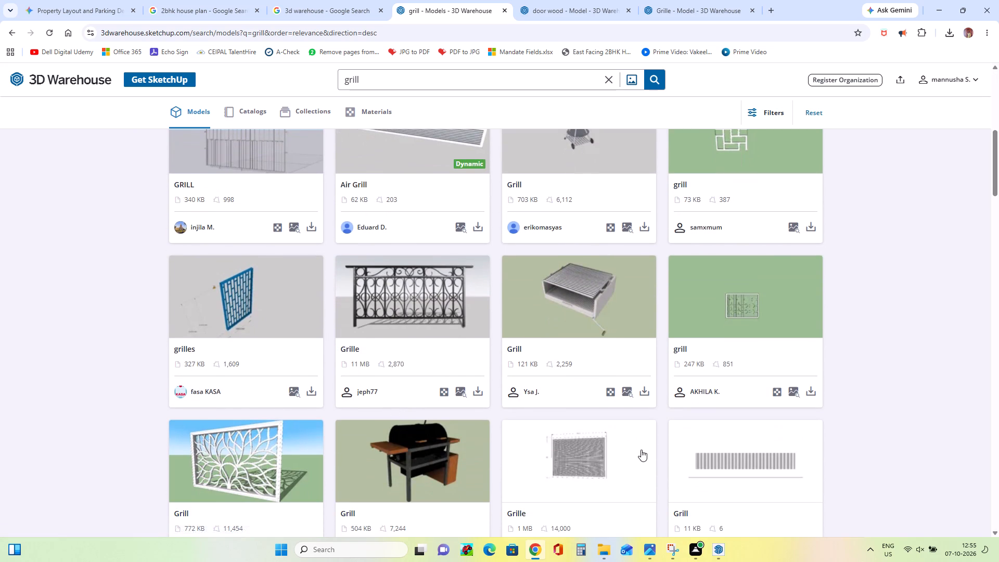
{"action": "scroll", "coordinate": [641, 450], "scroll_direction": "down", "scroll_amount": 3}
{"action": "scroll", "coordinate": [574, 393], "scroll_direction": "down", "scroll_amount": 4}
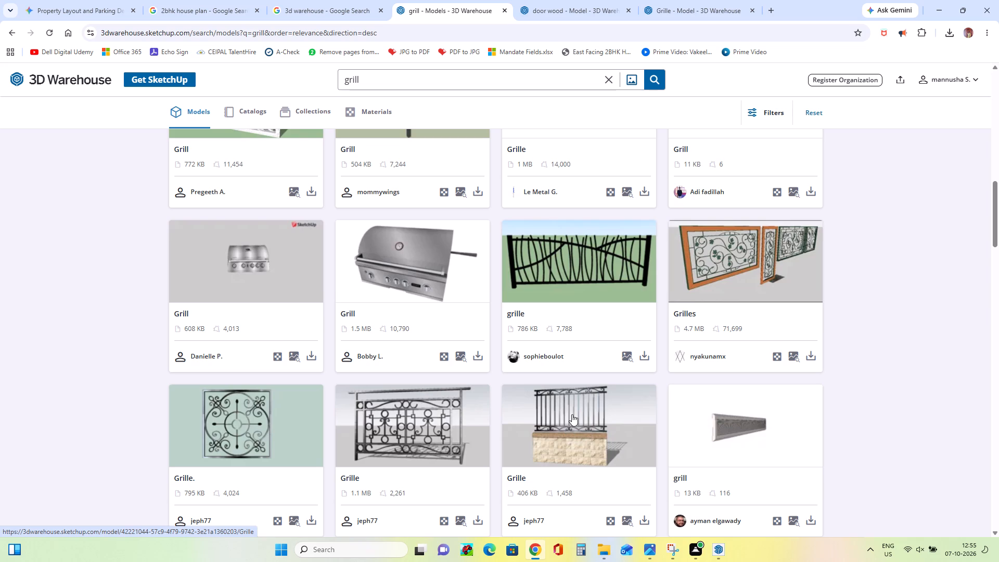
{"action": "scroll", "coordinate": [578, 410], "scroll_direction": "down", "scroll_amount": 5}
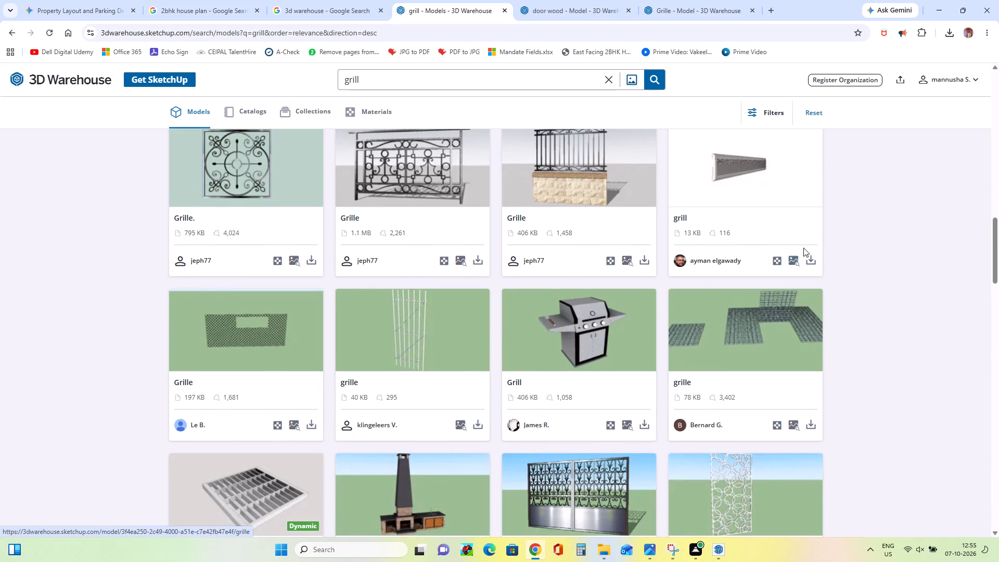
Switch back to SketchUp, import the downloaded "grille+P1 (1)" model and place it beside the house near the existing black grille.
{"action": "left_click", "coordinate": [941, 12]}
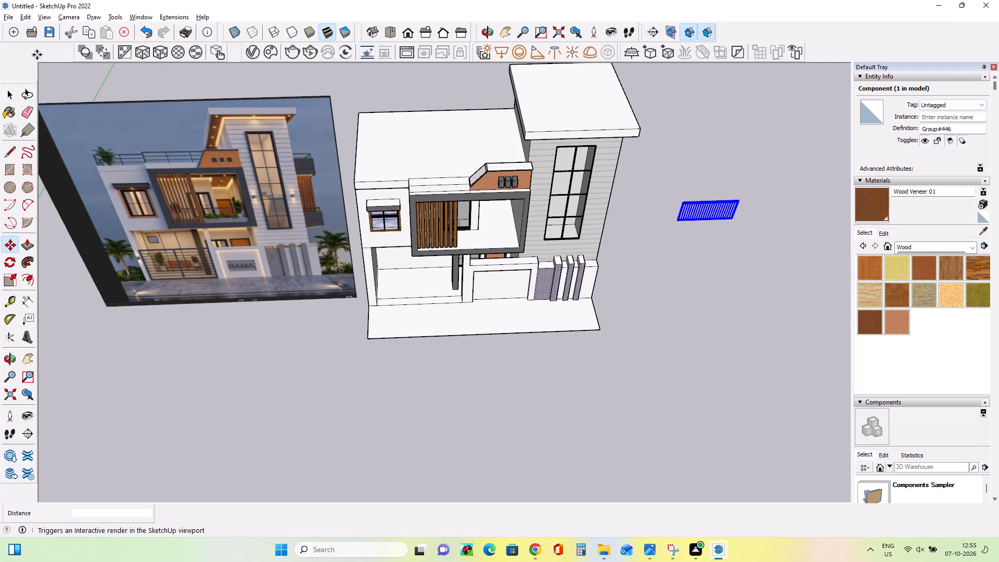
{"action": "left_click", "coordinate": [4, 17]}
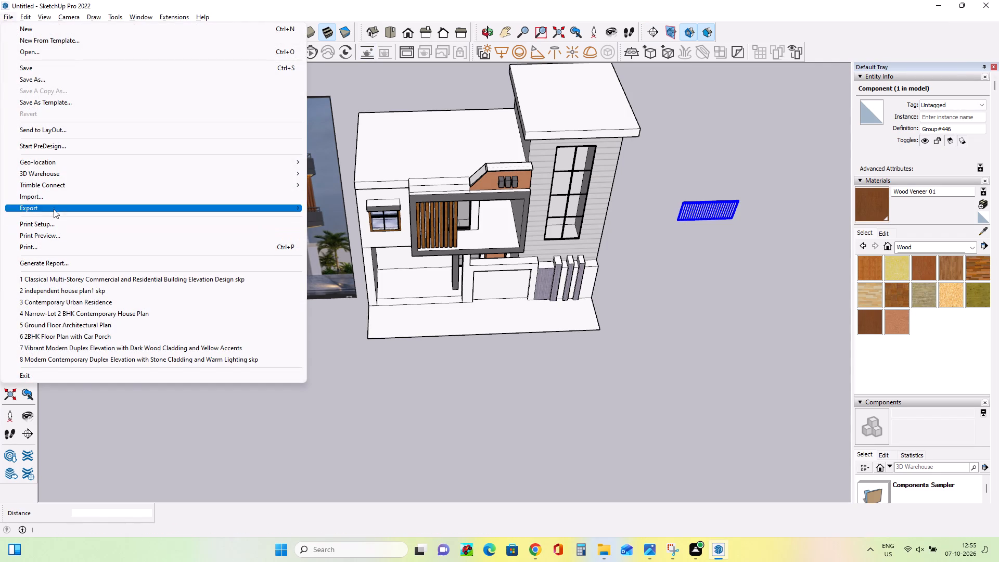
{"action": "left_click", "coordinate": [55, 197]}
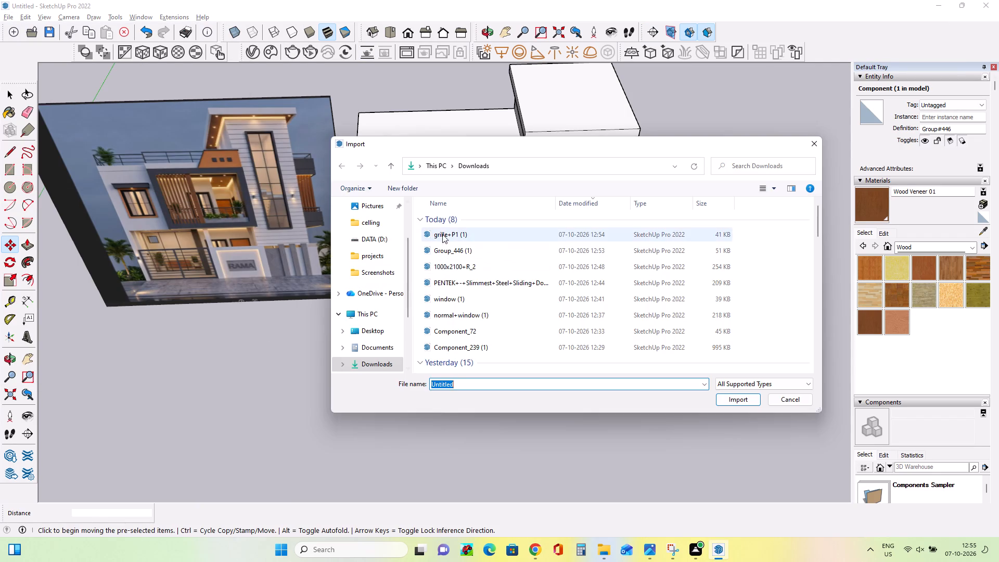
{"action": "left_click", "coordinate": [442, 231]}
{"action": "left_click", "coordinate": [742, 397]}
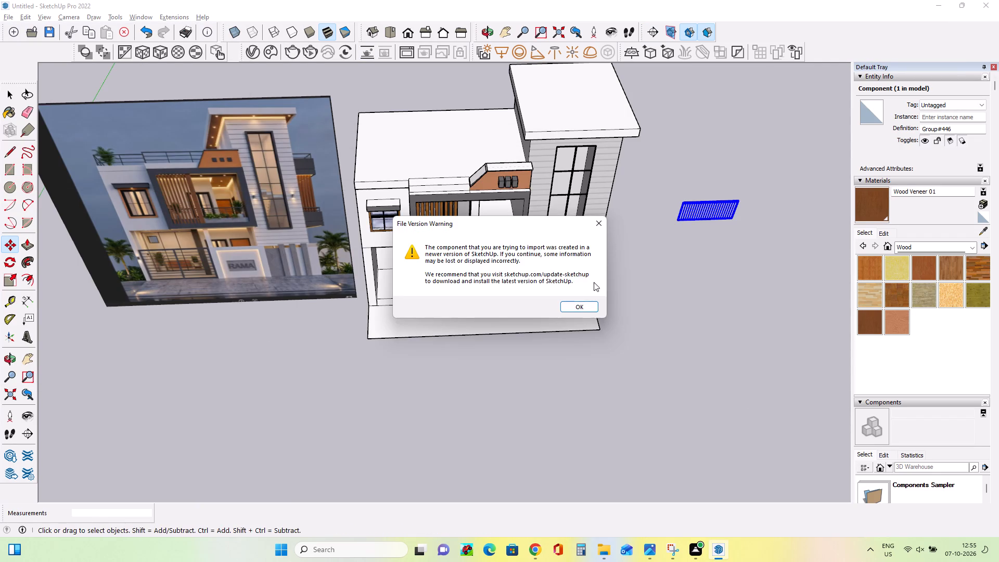
{"action": "left_click", "coordinate": [569, 306]}
{"action": "left_click", "coordinate": [682, 283]}
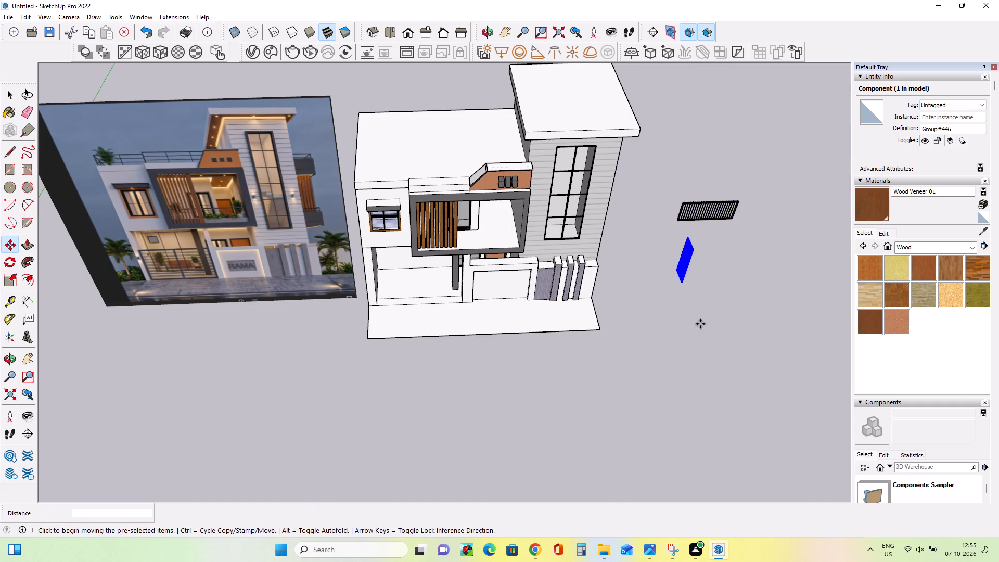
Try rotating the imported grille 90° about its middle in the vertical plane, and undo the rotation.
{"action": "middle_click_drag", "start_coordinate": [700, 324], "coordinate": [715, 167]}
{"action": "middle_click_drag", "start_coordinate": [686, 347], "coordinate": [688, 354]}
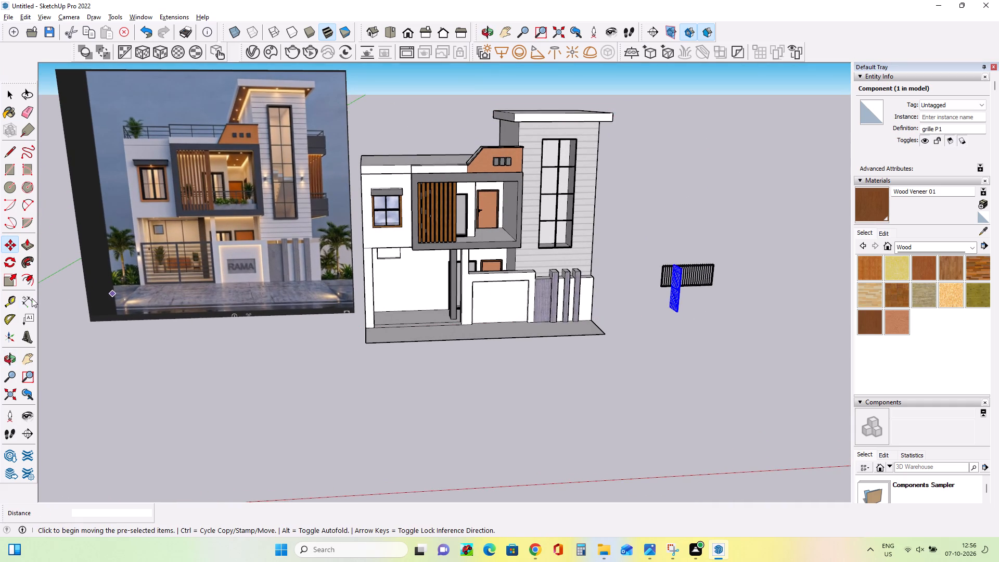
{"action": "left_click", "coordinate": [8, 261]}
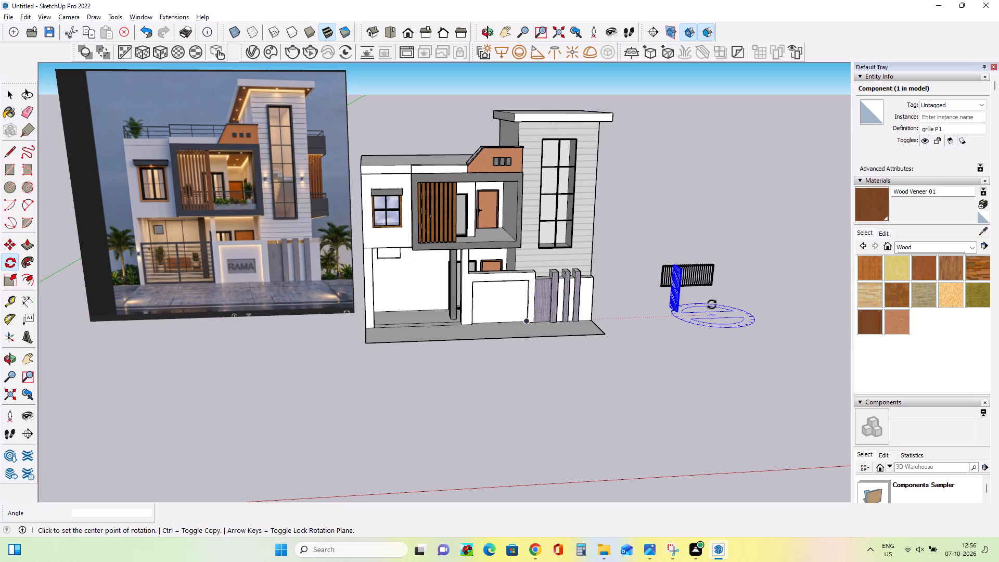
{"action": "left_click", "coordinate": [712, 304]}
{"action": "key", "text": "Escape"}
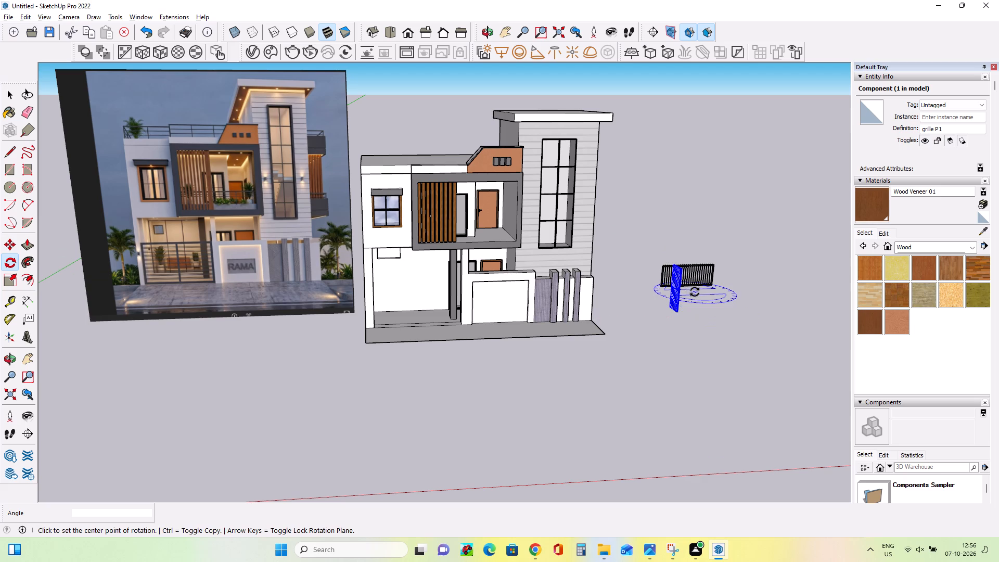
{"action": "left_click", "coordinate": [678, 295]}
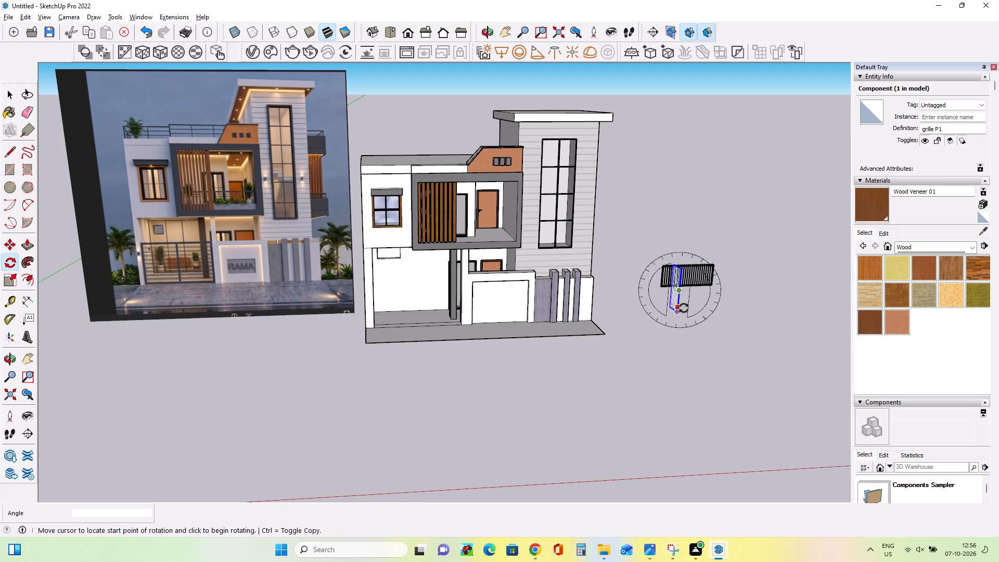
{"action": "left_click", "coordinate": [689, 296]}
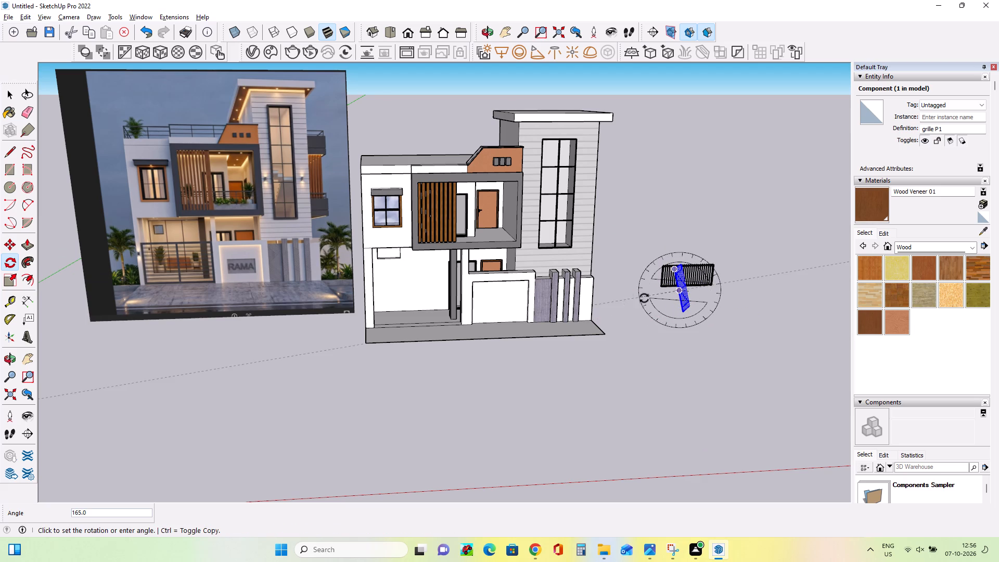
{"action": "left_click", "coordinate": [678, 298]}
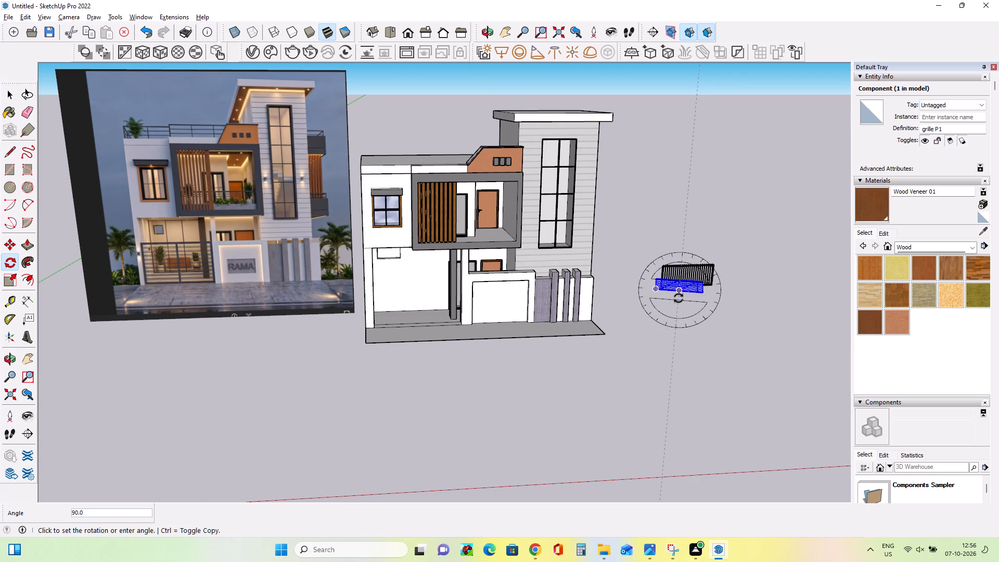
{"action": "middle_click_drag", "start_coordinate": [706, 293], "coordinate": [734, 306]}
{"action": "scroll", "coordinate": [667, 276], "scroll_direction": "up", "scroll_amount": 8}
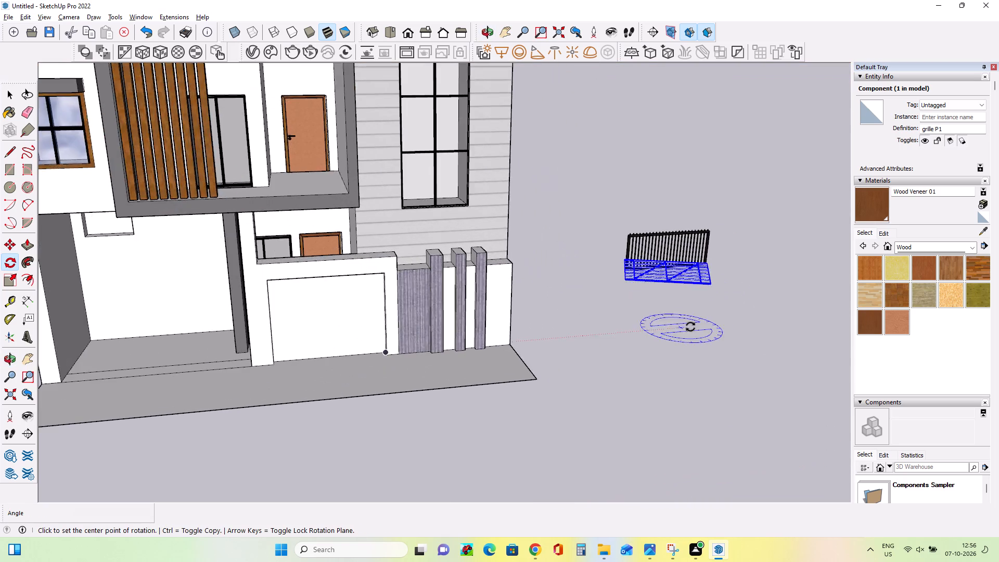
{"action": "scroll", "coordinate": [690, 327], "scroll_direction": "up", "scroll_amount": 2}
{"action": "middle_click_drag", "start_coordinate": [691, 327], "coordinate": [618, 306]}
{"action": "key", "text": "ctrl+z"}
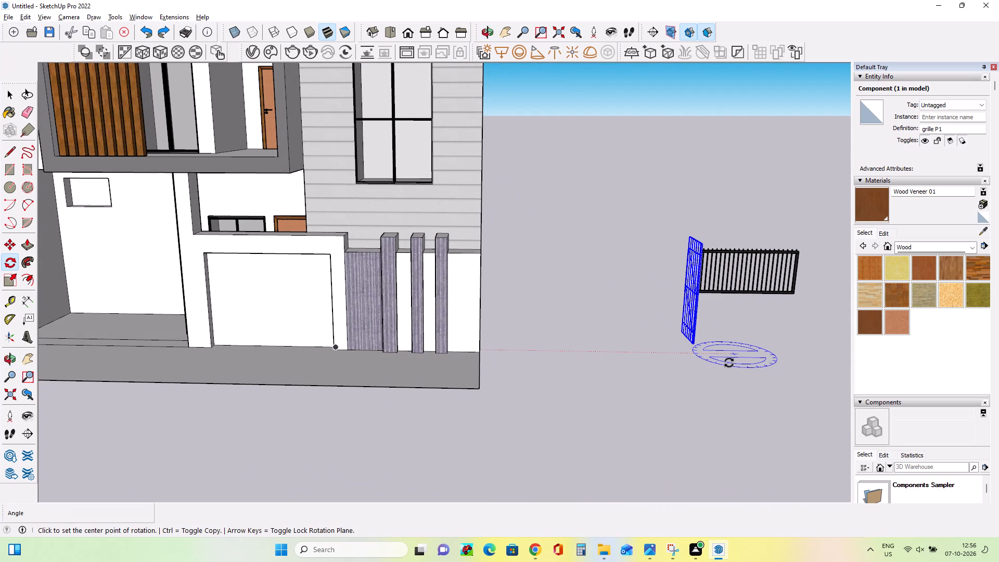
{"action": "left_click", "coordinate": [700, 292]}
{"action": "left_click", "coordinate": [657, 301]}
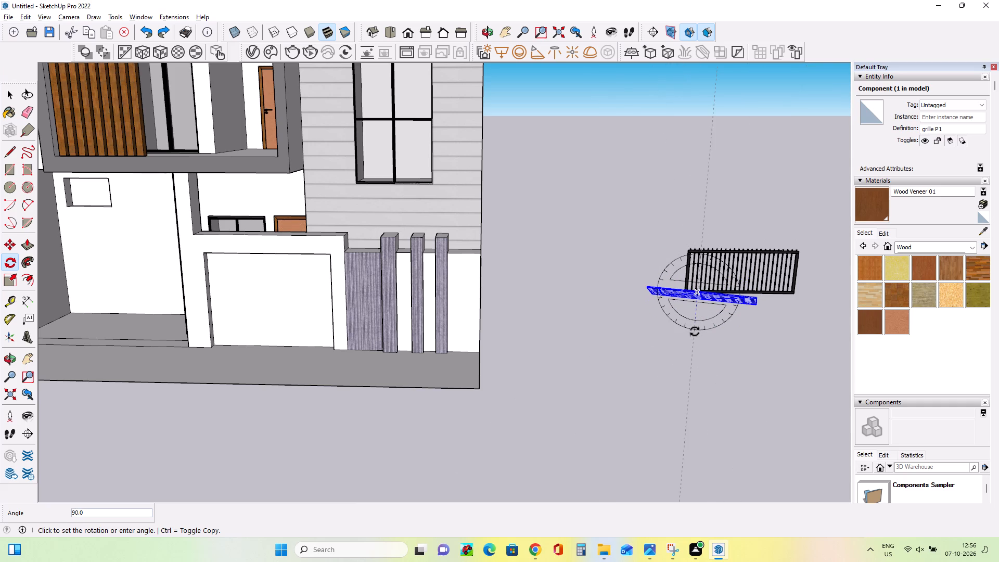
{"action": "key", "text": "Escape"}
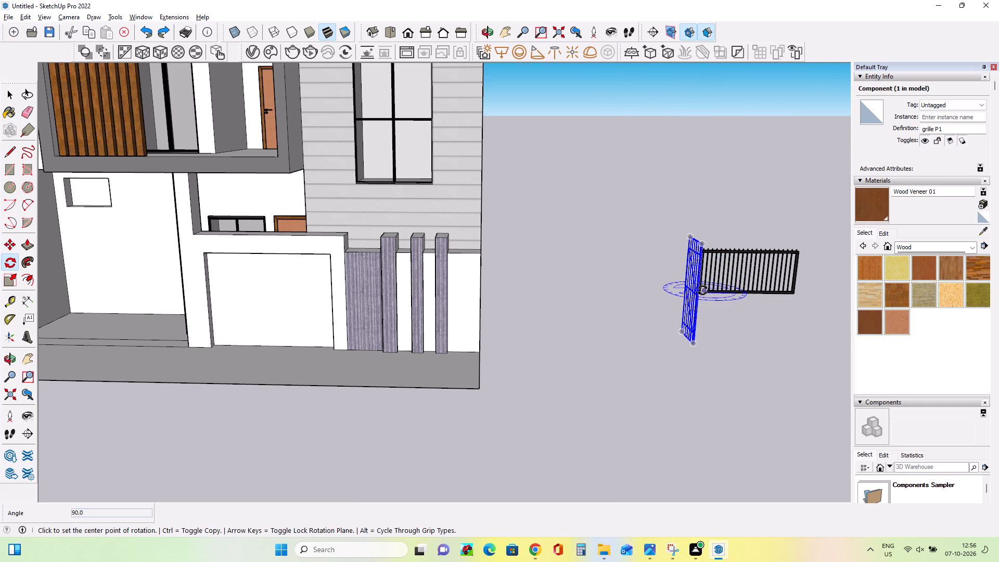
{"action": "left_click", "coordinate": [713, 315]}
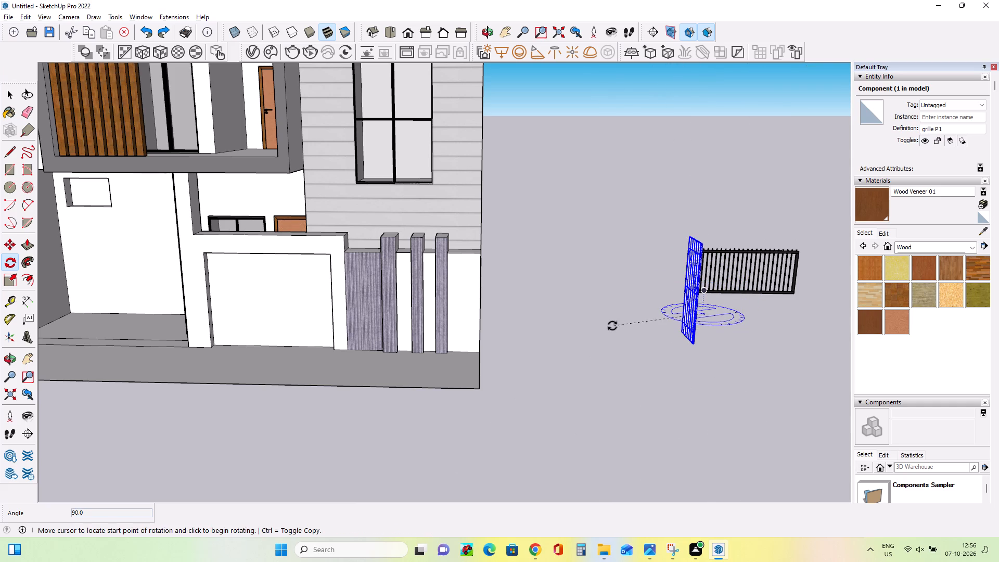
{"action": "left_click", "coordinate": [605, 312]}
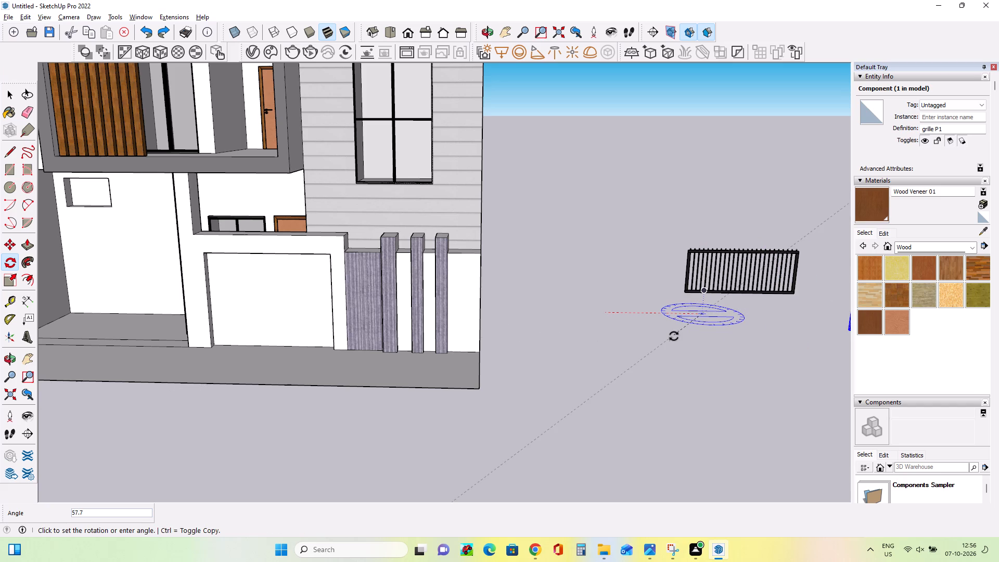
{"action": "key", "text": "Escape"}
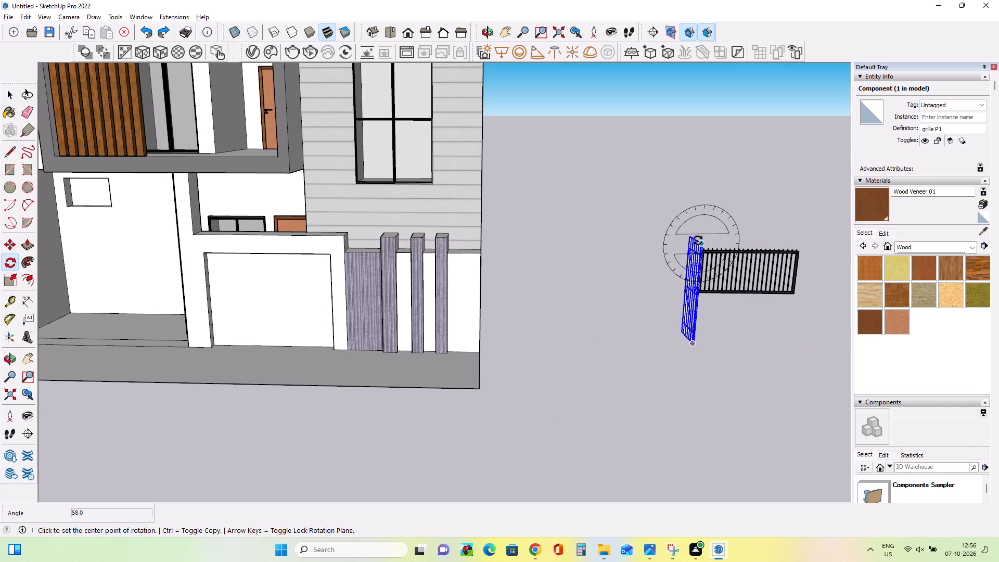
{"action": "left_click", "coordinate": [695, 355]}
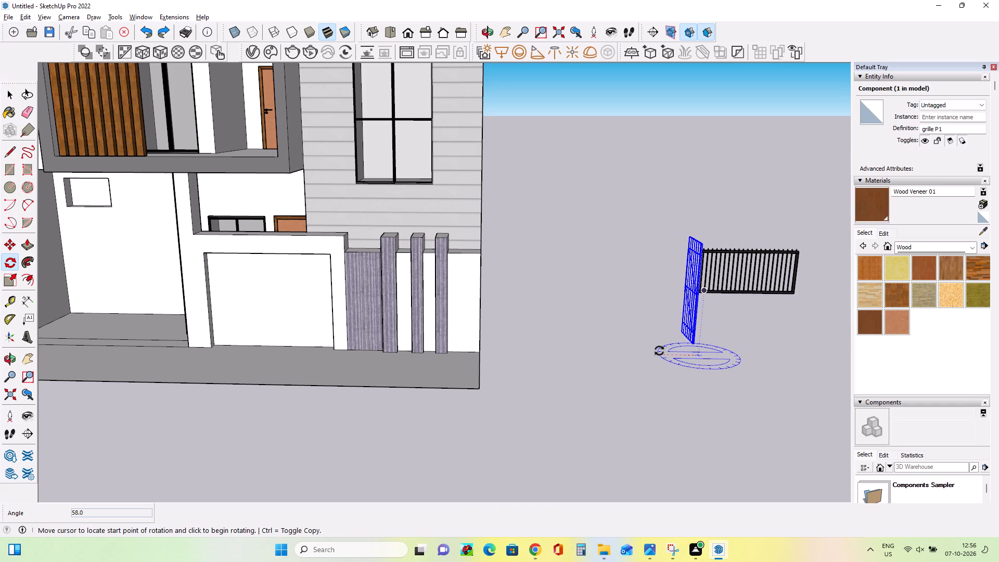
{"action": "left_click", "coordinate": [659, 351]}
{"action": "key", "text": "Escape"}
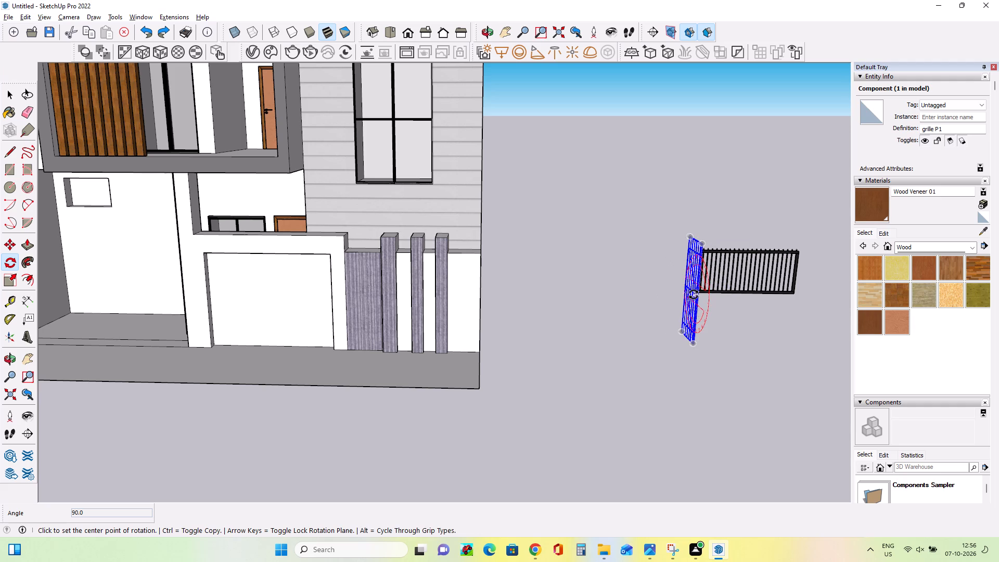
Rotate the imported grille 90° in its own upright plane and 90° on the ground plane so its length runs parallel to the front facade.
{"action": "left_click", "coordinate": [694, 296]}
{"action": "left_click", "coordinate": [643, 299]}
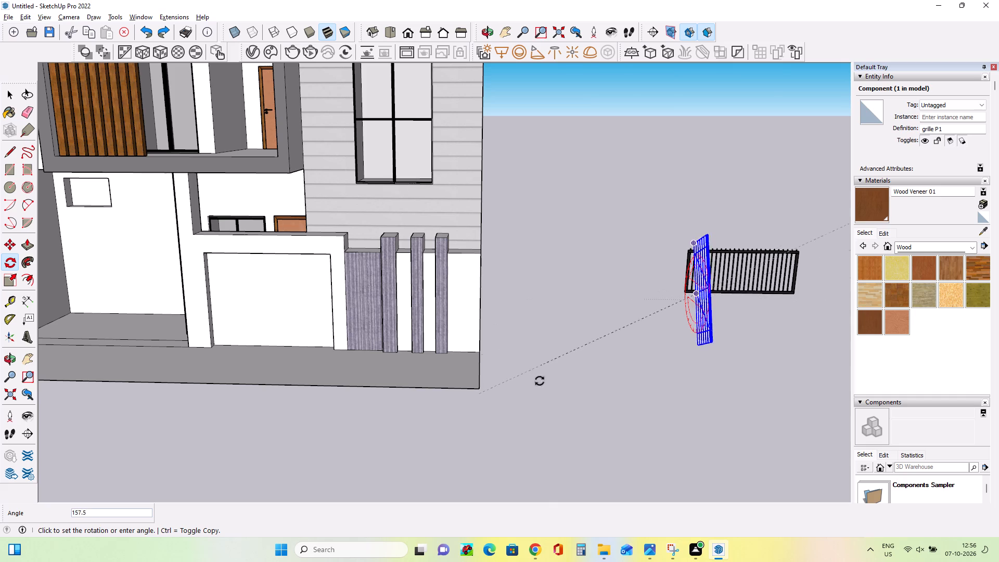
{"action": "left_click", "coordinate": [693, 395]}
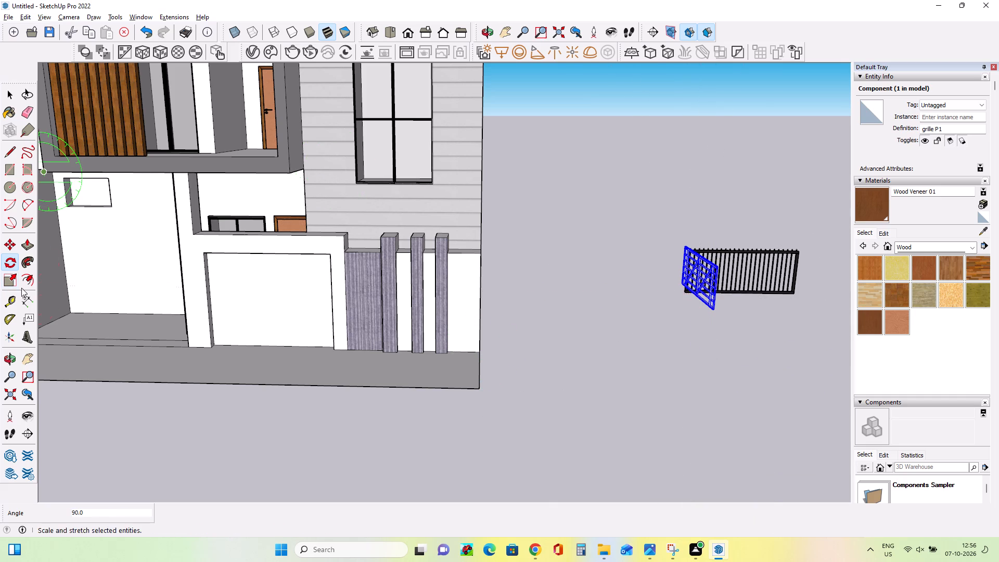
{"action": "left_click", "coordinate": [715, 339]}
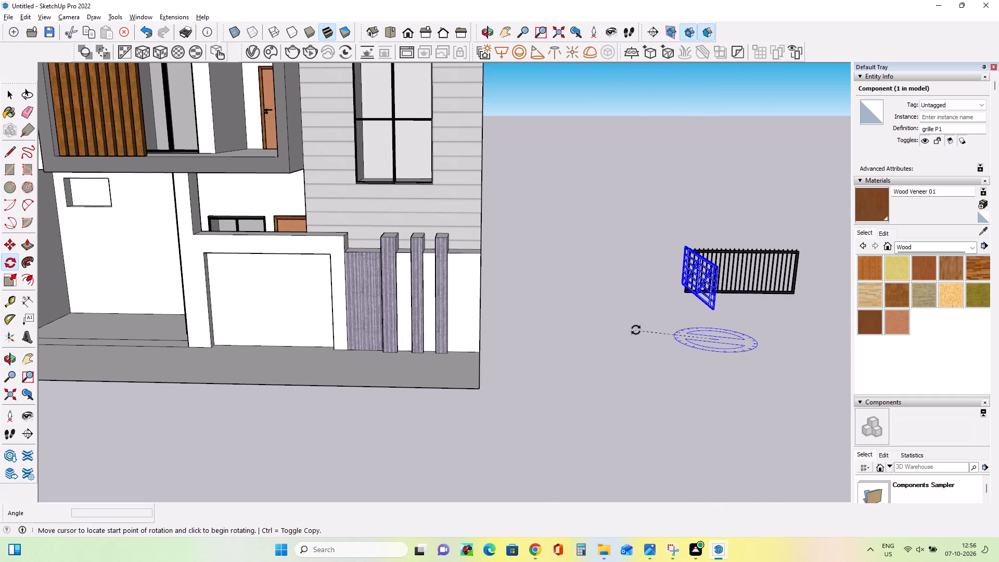
{"action": "left_click", "coordinate": [637, 334]}
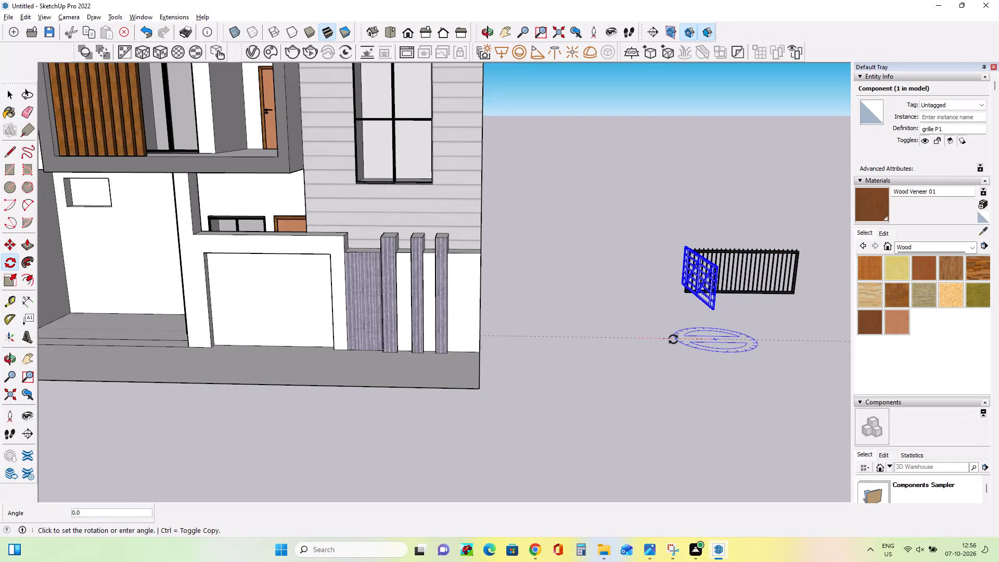
{"action": "left_click", "coordinate": [751, 374]}
Move the grille by its lower corner from beside the house onto the level top of the orange roof parapet.
{"action": "scroll", "coordinate": [750, 357], "scroll_direction": "down", "scroll_amount": 8}
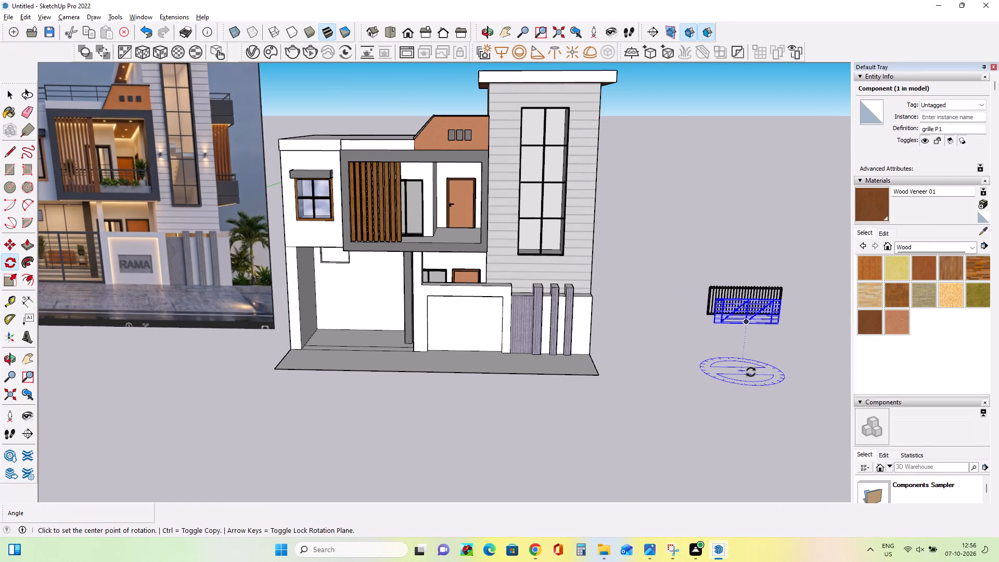
{"action": "middle_click_drag", "start_coordinate": [758, 318], "coordinate": [764, 347]}
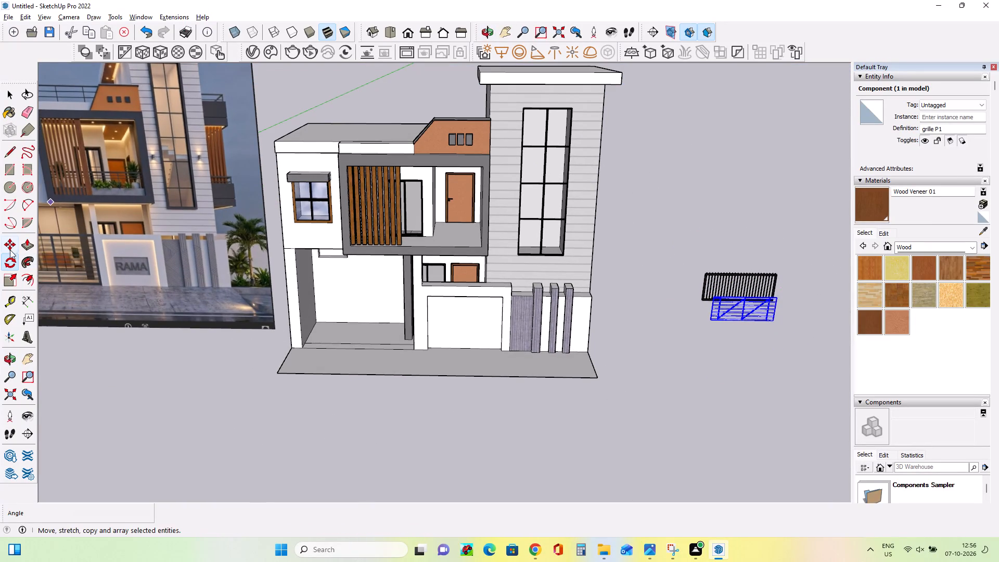
{"action": "left_click", "coordinate": [10, 250]}
{"action": "scroll", "coordinate": [709, 328], "scroll_direction": "up", "scroll_amount": 6}
{"action": "left_click", "coordinate": [709, 318]}
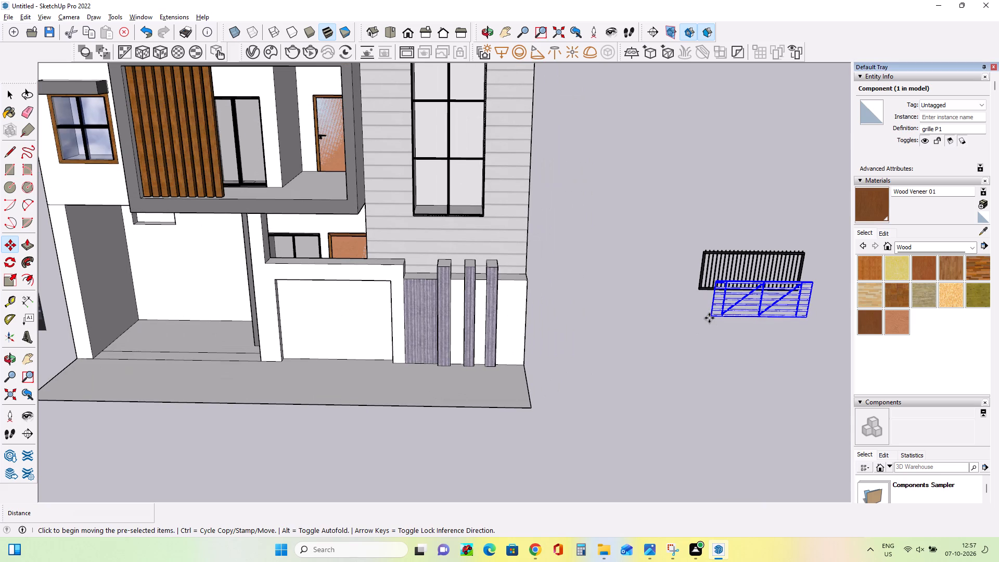
{"action": "scroll", "coordinate": [460, 291], "scroll_direction": "down", "scroll_amount": 8}
{"action": "scroll", "coordinate": [355, 147], "scroll_direction": "up", "scroll_amount": 5}
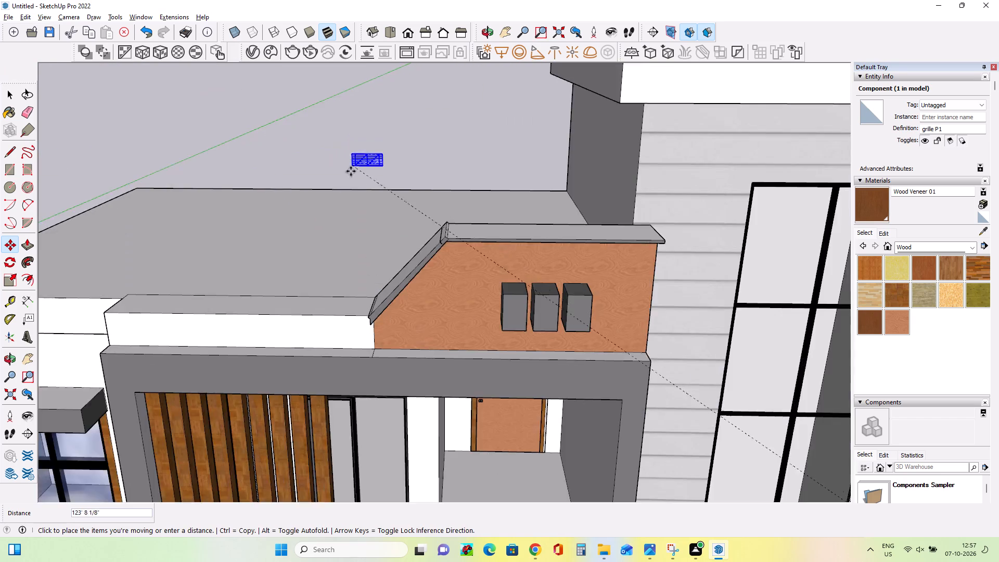
{"action": "scroll", "coordinate": [351, 171], "scroll_direction": "up", "scroll_amount": 2}
{"action": "scroll", "coordinate": [418, 241], "scroll_direction": "down", "scroll_amount": 8}
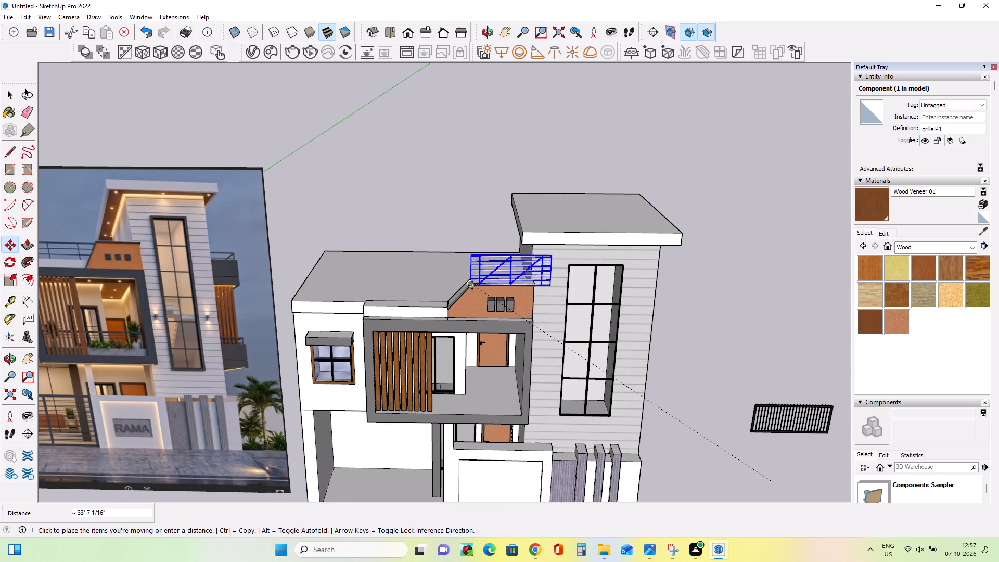
{"action": "left_click", "coordinate": [449, 272]}
Shift the grille along the parapet so its lower corner meets the coping's end beside the tower wall.
{"action": "scroll", "coordinate": [465, 284], "scroll_direction": "up", "scroll_amount": 9}
{"action": "middle_click_drag", "start_coordinate": [482, 324], "coordinate": [446, 308]}
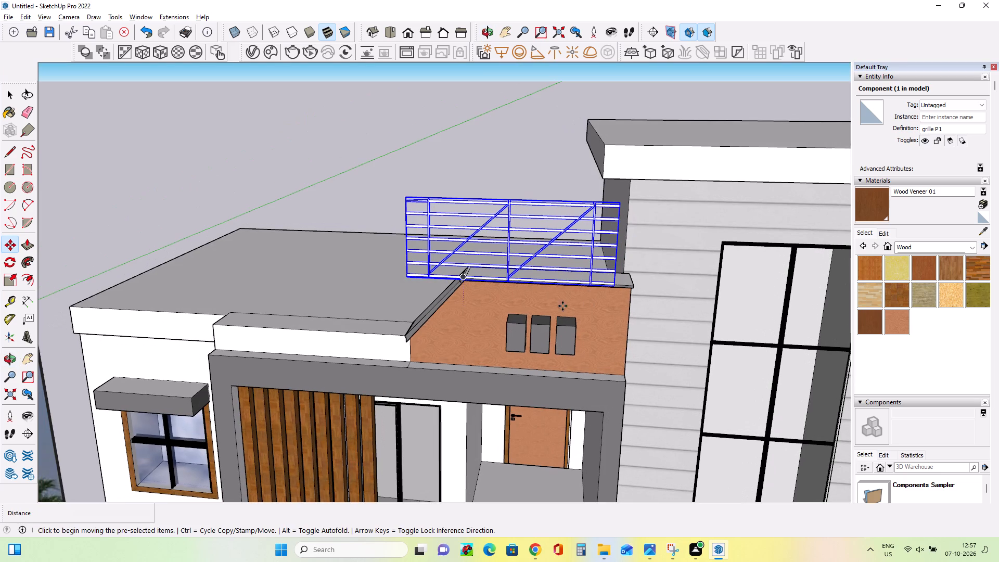
{"action": "left_click", "coordinate": [609, 288]}
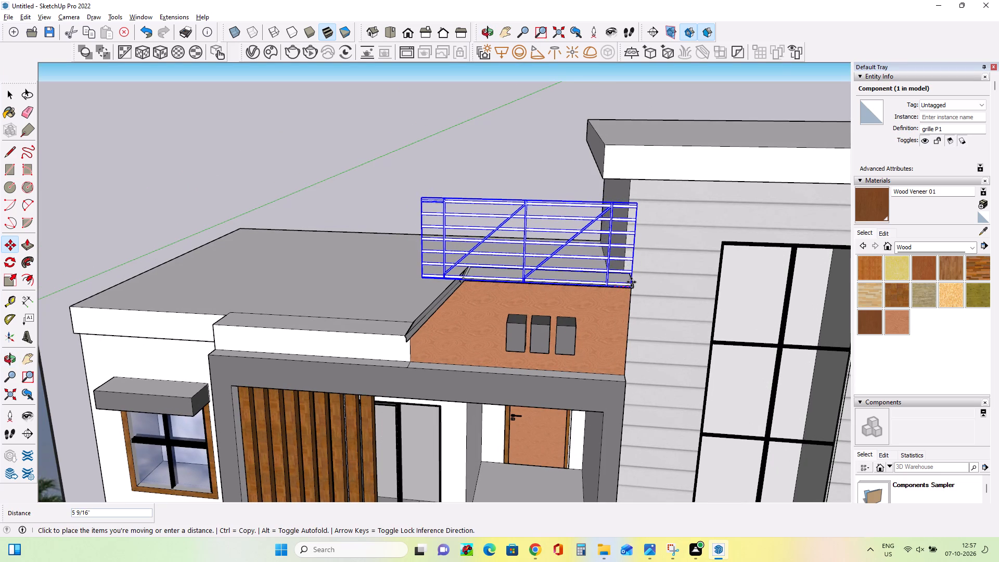
{"action": "left_click", "coordinate": [636, 283]}
{"action": "scroll", "coordinate": [391, 327], "scroll_direction": "down", "scroll_amount": 7}
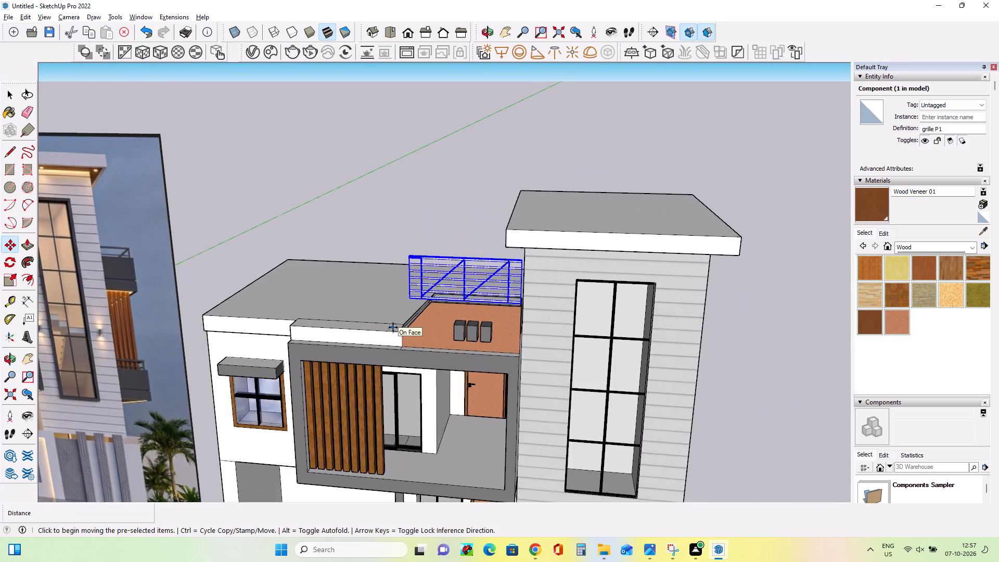
Scale the grille outward from its free end by about 1.40 in length and 3.81 in thickness.
{"action": "middle_click_drag", "start_coordinate": [395, 327], "coordinate": [477, 317]}
{"action": "scroll", "coordinate": [411, 317], "scroll_direction": "up", "scroll_amount": 5}
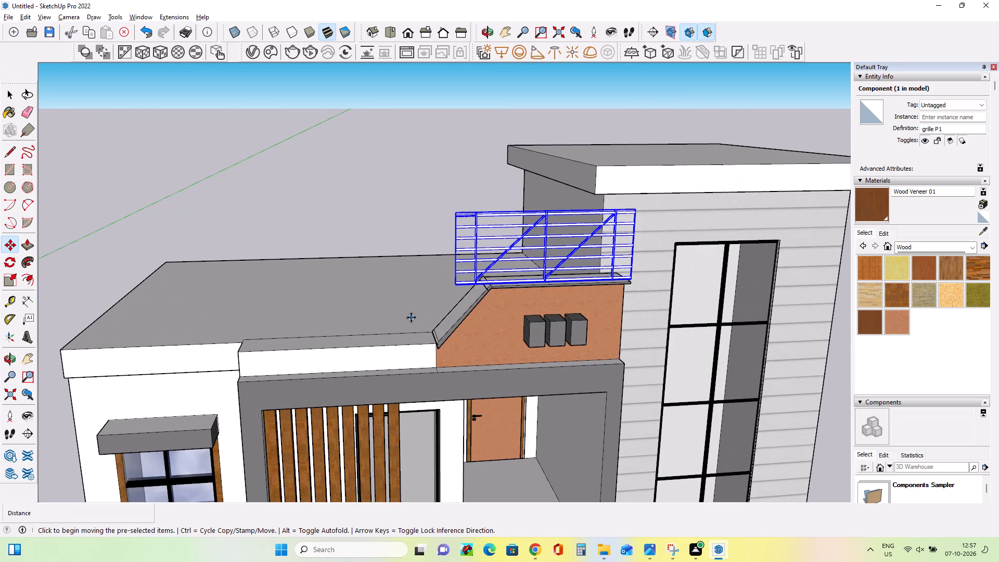
{"action": "left_click", "coordinate": [12, 248]}
{"action": "left_click", "coordinate": [6, 264]}
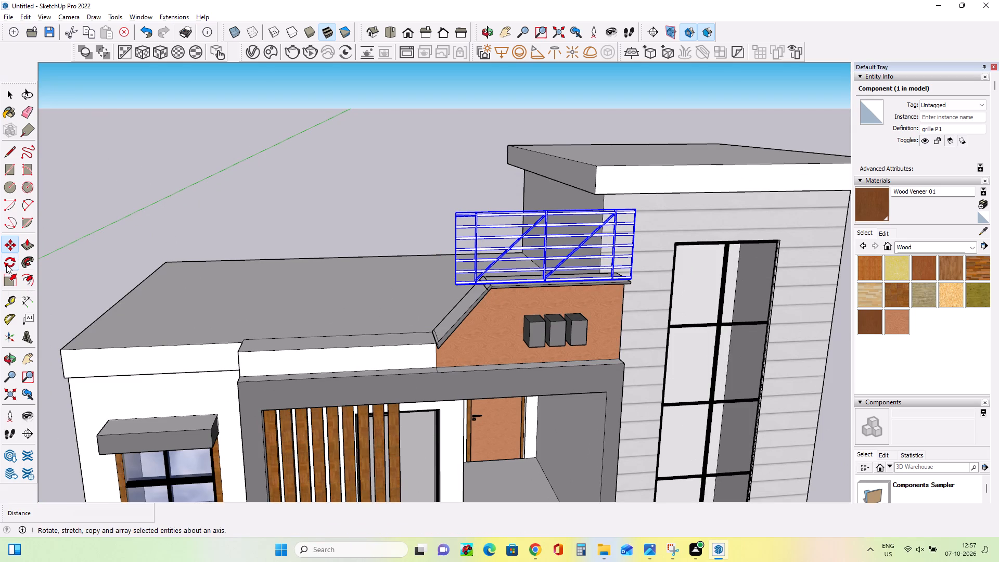
{"action": "left_click", "coordinate": [5, 289]}
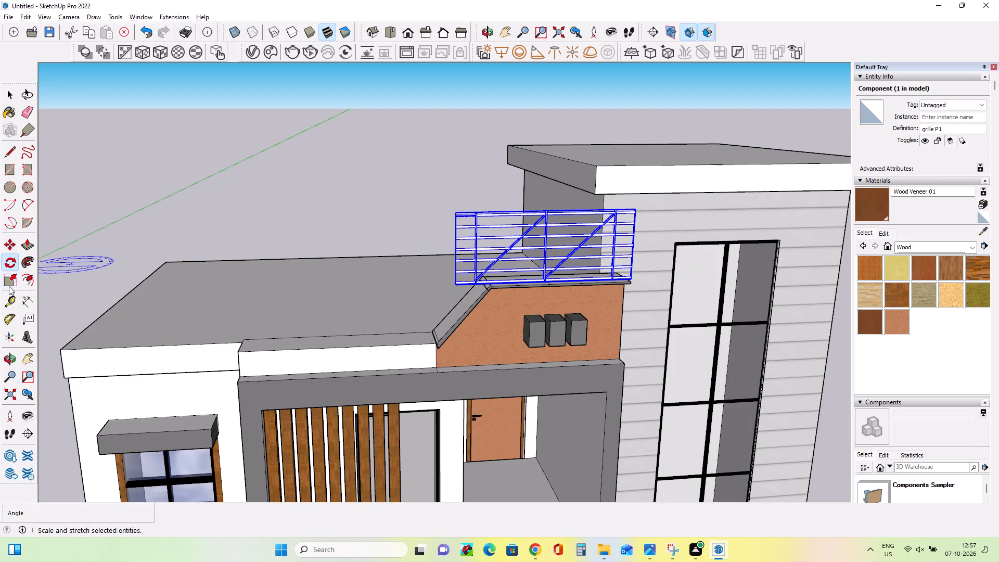
{"action": "left_click", "coordinate": [10, 280]}
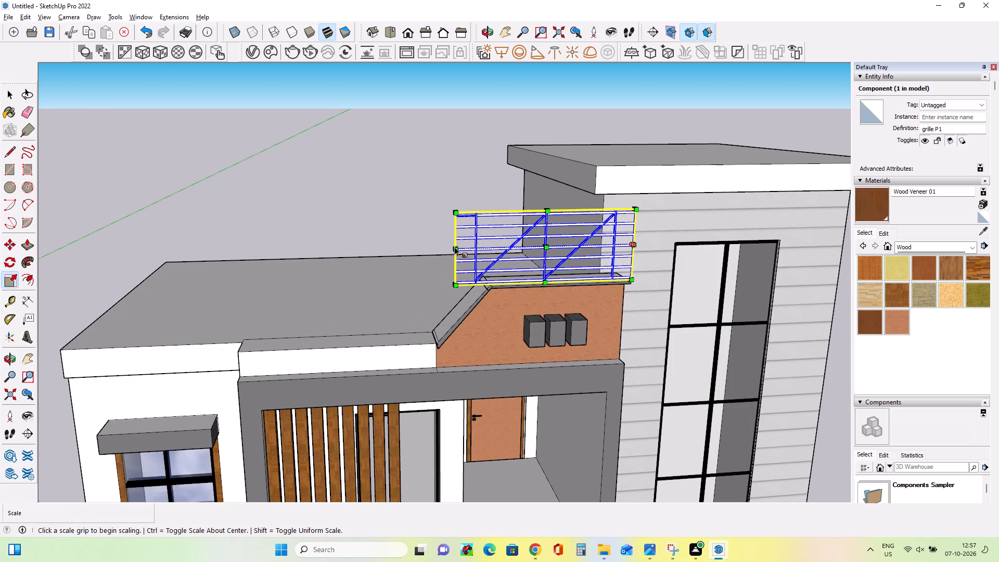
{"action": "left_click", "coordinate": [454, 247]}
{"action": "left_click", "coordinate": [382, 251]}
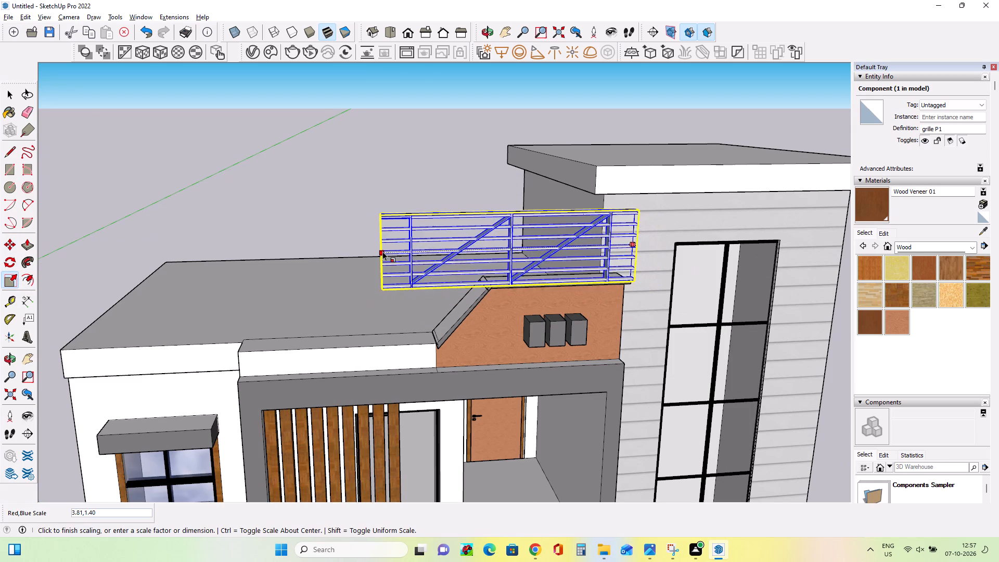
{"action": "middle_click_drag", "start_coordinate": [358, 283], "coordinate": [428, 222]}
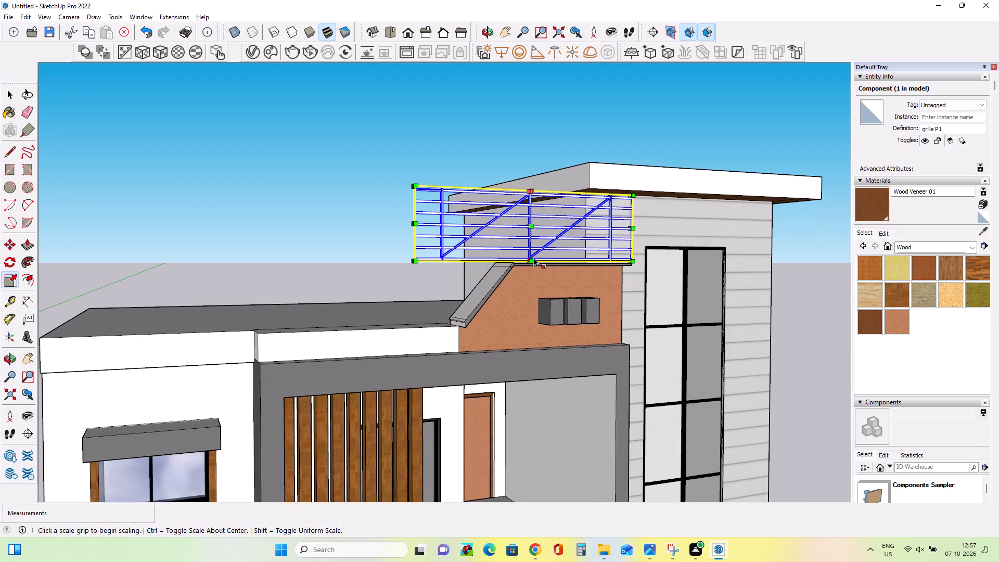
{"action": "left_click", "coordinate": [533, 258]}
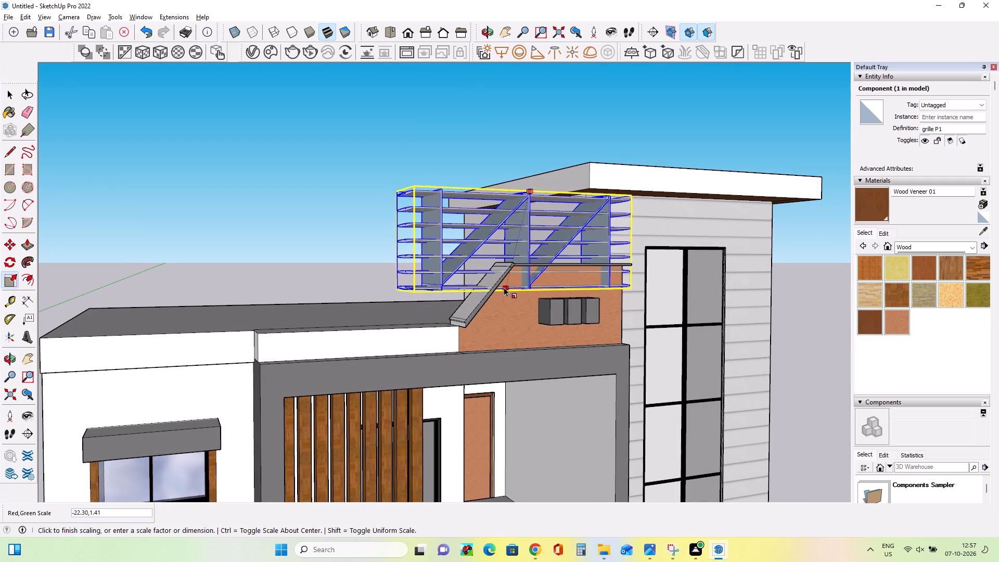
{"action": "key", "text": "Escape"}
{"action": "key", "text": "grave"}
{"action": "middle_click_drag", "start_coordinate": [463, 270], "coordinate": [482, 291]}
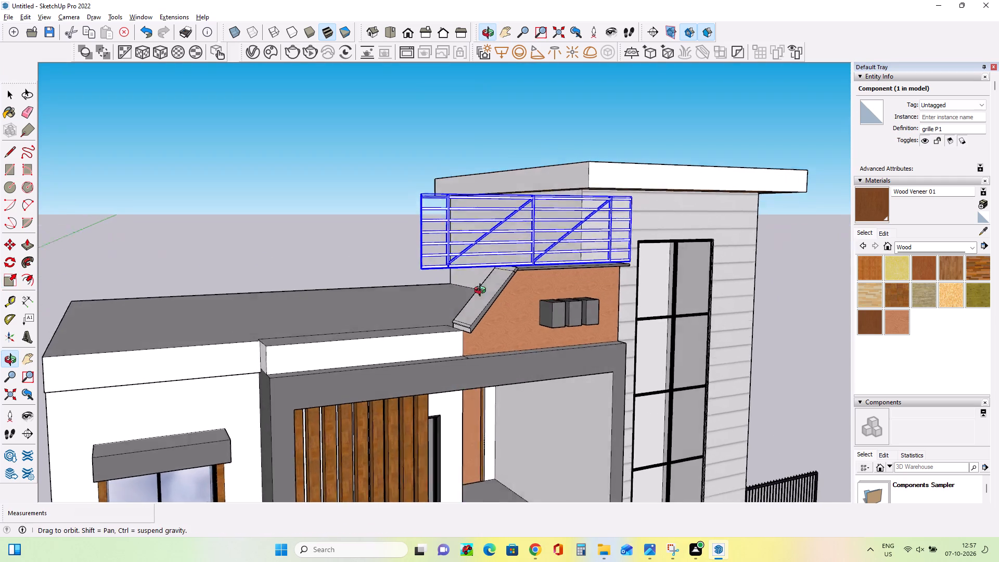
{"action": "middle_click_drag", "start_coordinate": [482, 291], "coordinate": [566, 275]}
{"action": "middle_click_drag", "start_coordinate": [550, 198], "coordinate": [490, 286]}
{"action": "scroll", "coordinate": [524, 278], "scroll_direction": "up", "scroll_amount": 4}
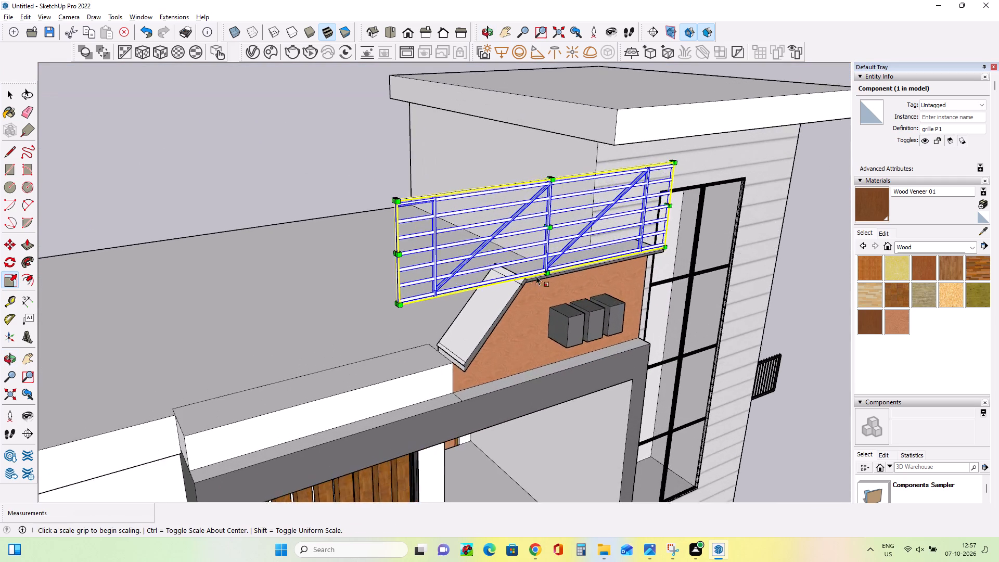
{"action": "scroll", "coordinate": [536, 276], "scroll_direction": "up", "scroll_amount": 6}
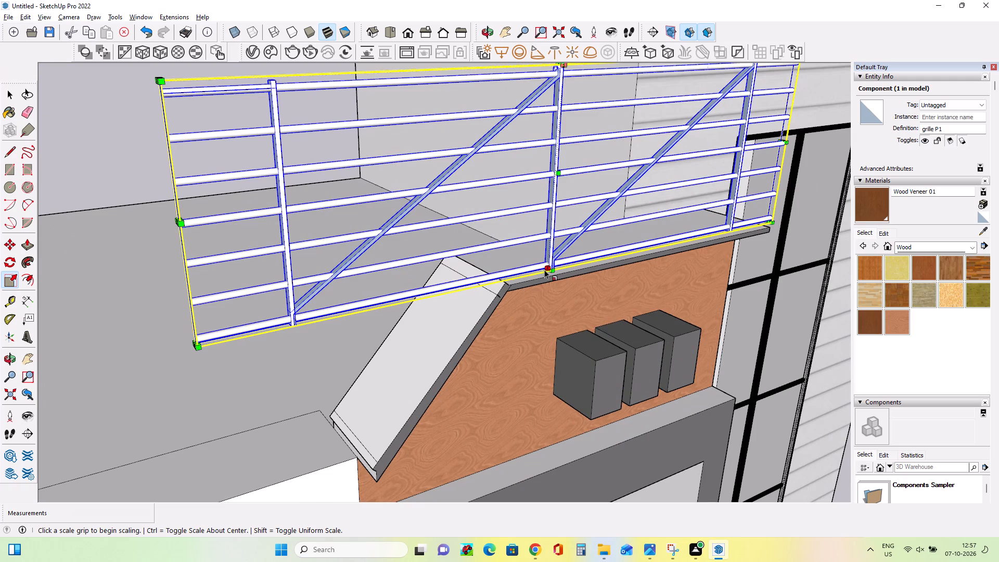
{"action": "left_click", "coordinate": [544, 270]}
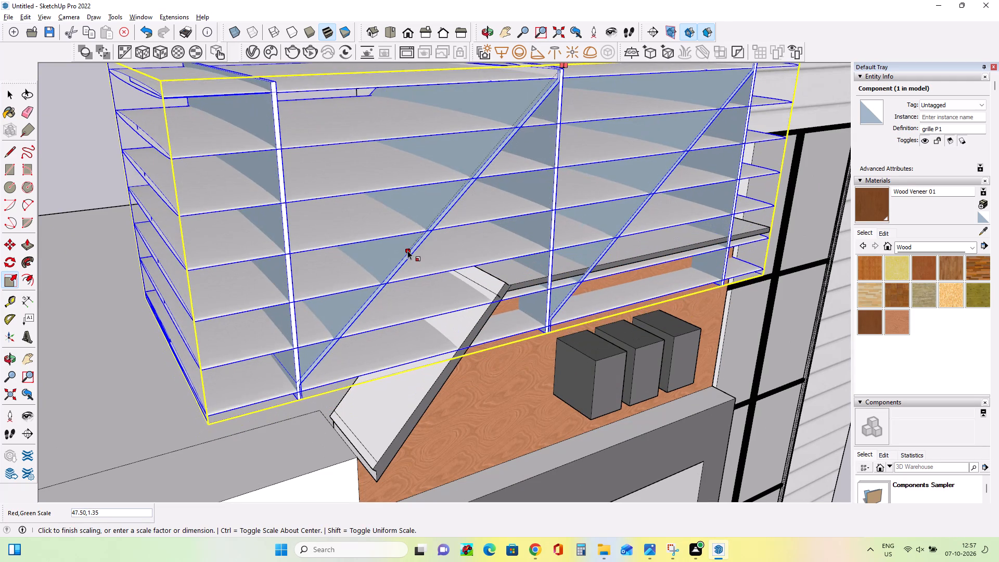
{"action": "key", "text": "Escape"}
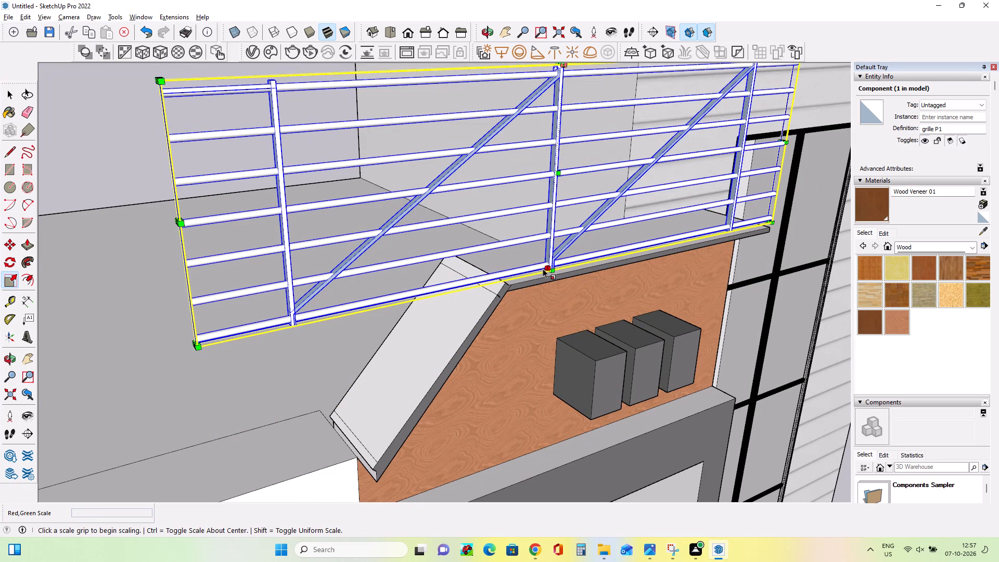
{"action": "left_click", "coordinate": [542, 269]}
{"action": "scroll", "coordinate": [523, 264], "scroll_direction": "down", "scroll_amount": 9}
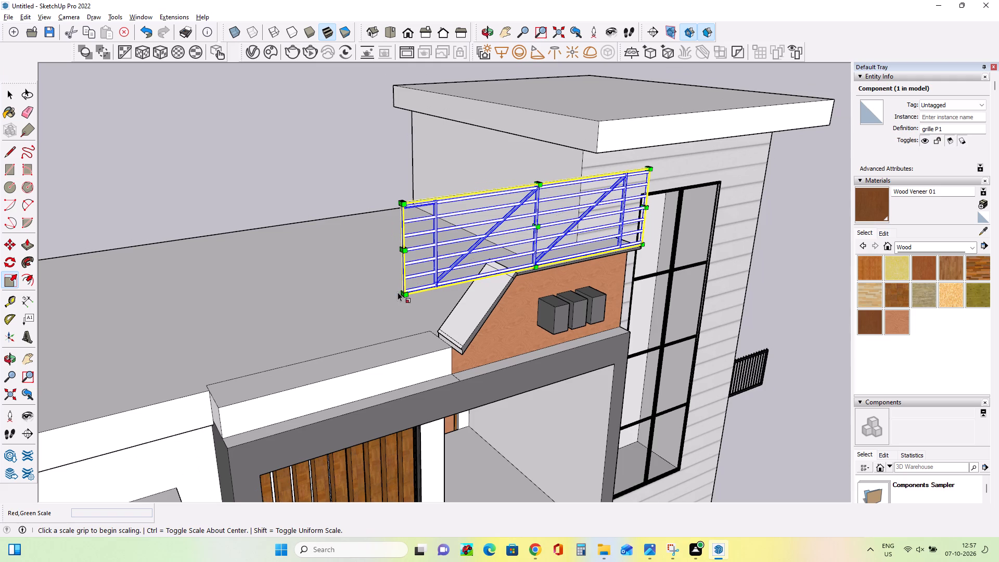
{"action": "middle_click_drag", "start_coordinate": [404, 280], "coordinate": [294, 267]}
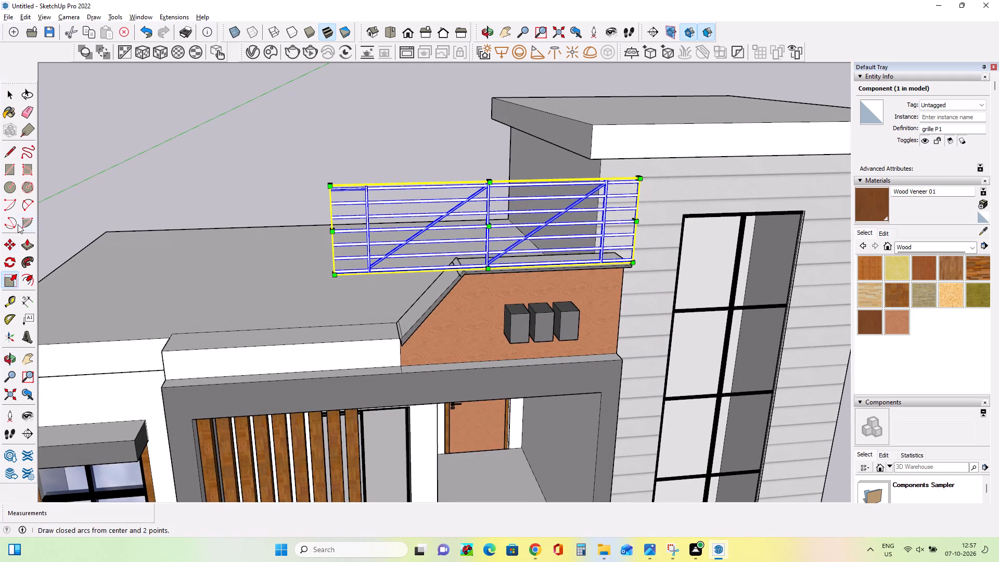
Scale the grille's length by about 0.59 and trim it slightly so it ends where the orange parapet's coping slopes down.
{"action": "left_click", "coordinate": [11, 282]}
{"action": "middle_click_drag", "start_coordinate": [303, 281], "coordinate": [492, 245]}
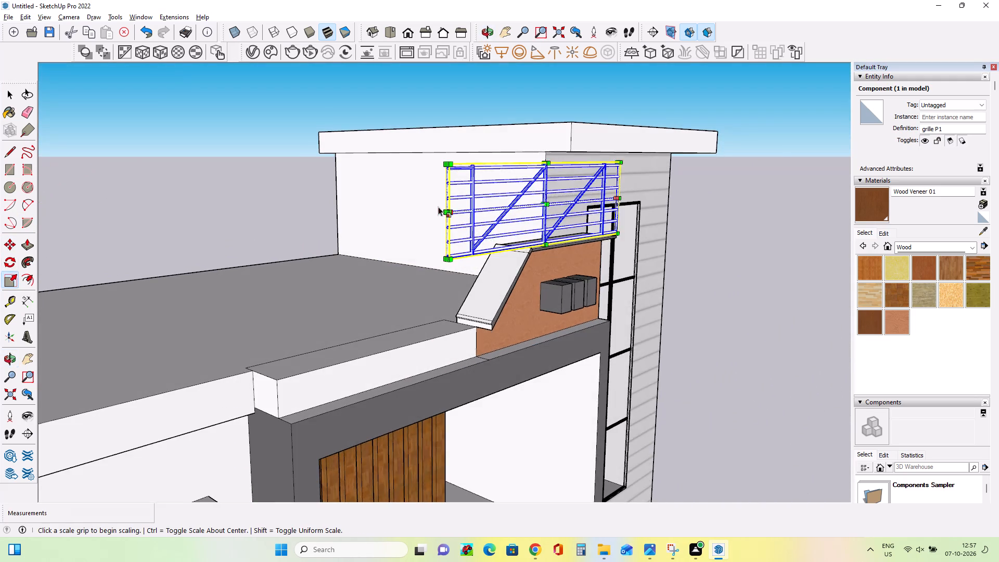
{"action": "scroll", "coordinate": [427, 205], "scroll_direction": "up", "scroll_amount": 8}
{"action": "scroll", "coordinate": [483, 242], "scroll_direction": "down", "scroll_amount": 4}
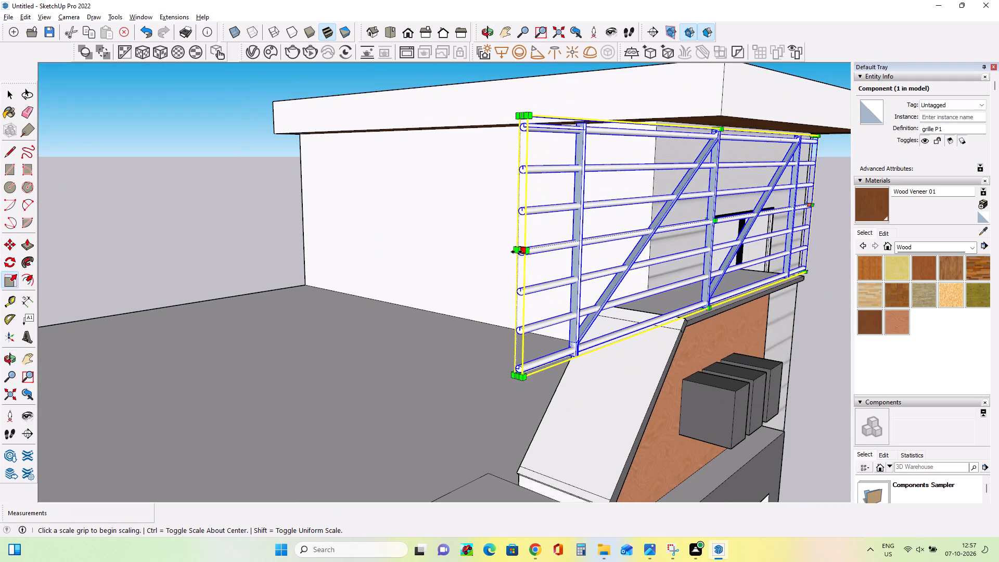
{"action": "left_click", "coordinate": [517, 252]}
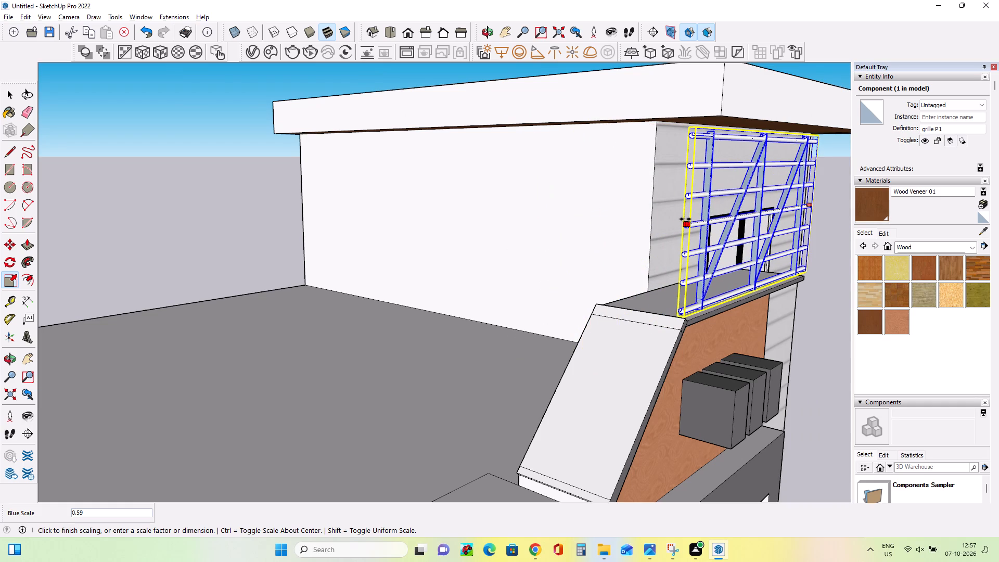
{"action": "left_click", "coordinate": [685, 219]}
{"action": "middle_click_drag", "start_coordinate": [404, 351], "coordinate": [185, 311]}
{"action": "scroll", "coordinate": [183, 312], "scroll_direction": "down", "scroll_amount": 1}
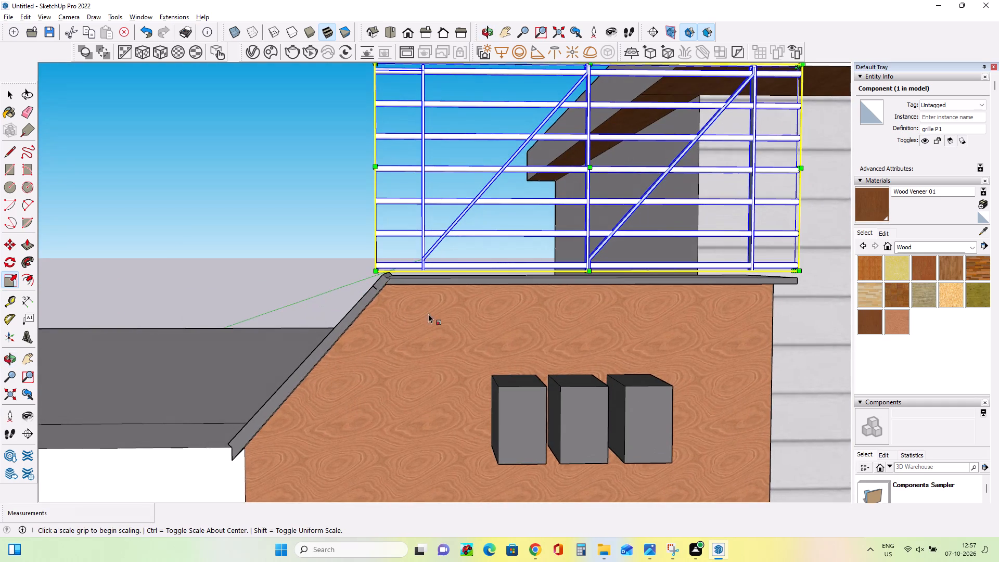
{"action": "middle_click_drag", "start_coordinate": [479, 317], "coordinate": [488, 372]}
{"action": "scroll", "coordinate": [304, 296], "scroll_direction": "up", "scroll_amount": 4}
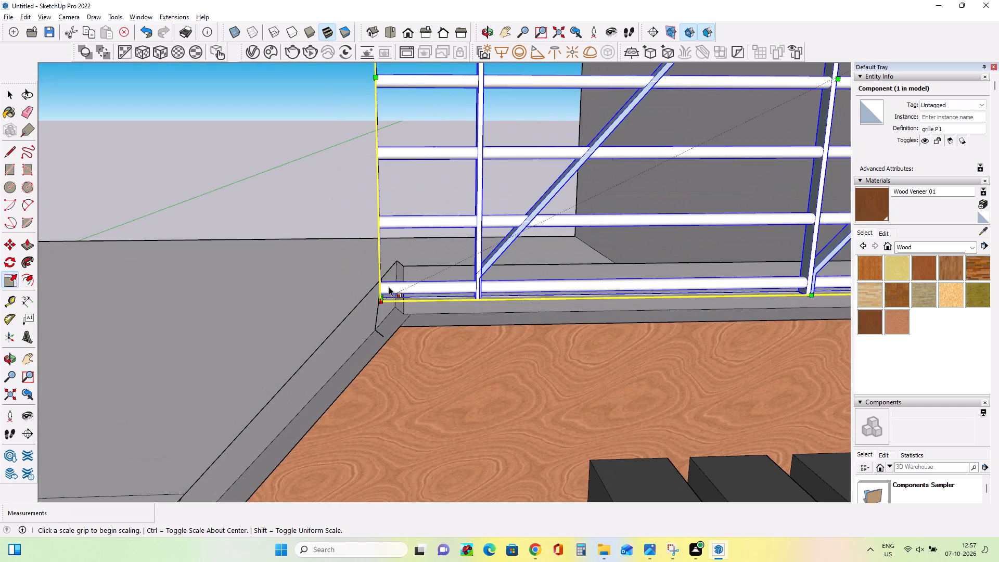
{"action": "middle_click_drag", "start_coordinate": [389, 287], "coordinate": [551, 301]}
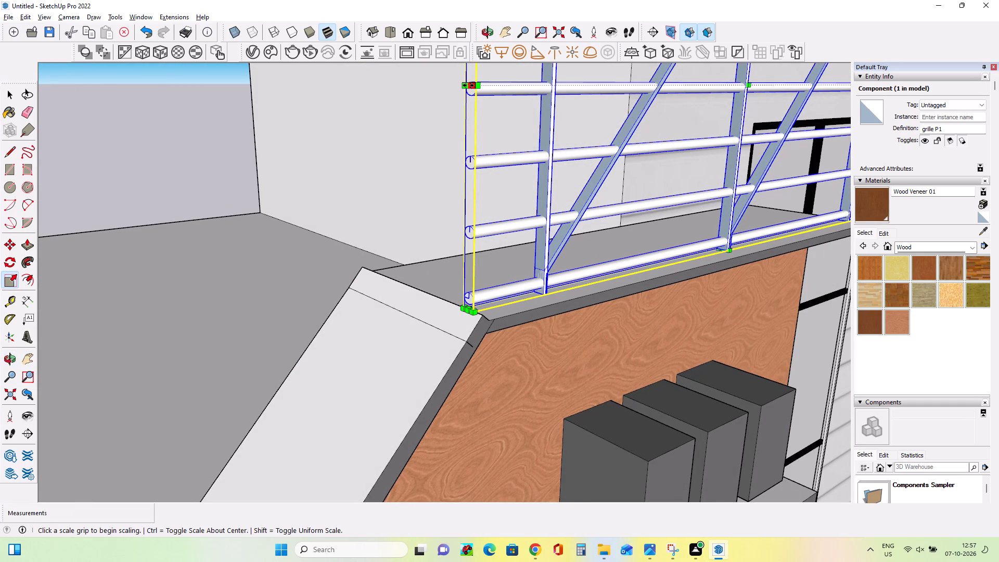
{"action": "left_click", "coordinate": [469, 86]}
{"action": "left_click", "coordinate": [487, 86]}
Copy the fitted grille about 7' 1 9/16" away onto the front edge of the lower white roof parapet.
{"action": "middle_click_drag", "start_coordinate": [454, 375], "coordinate": [365, 356]}
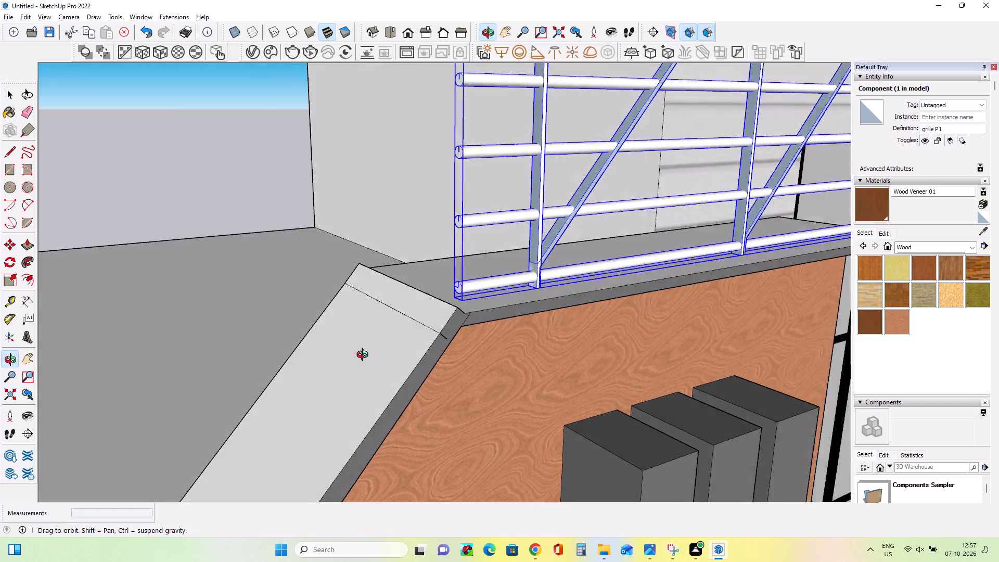
{"action": "middle_click_drag", "start_coordinate": [365, 356], "coordinate": [263, 364]}
{"action": "scroll", "coordinate": [263, 364], "scroll_direction": "down", "scroll_amount": 10}
{"action": "middle_click_drag", "start_coordinate": [625, 293], "coordinate": [619, 297]}
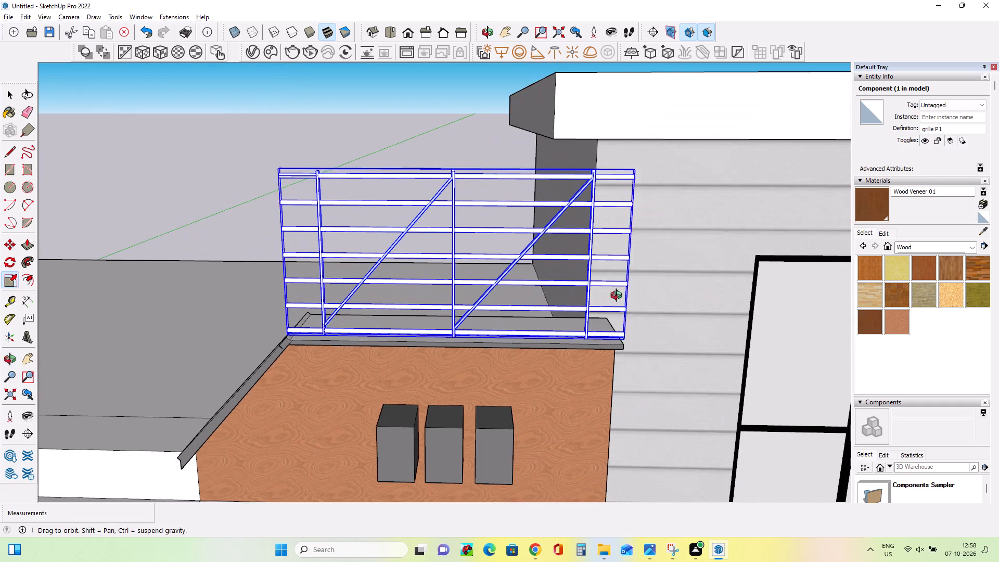
{"action": "middle_click_drag", "start_coordinate": [619, 297], "coordinate": [772, 270]}
{"action": "scroll", "coordinate": [773, 271], "scroll_direction": "down", "scroll_amount": 7}
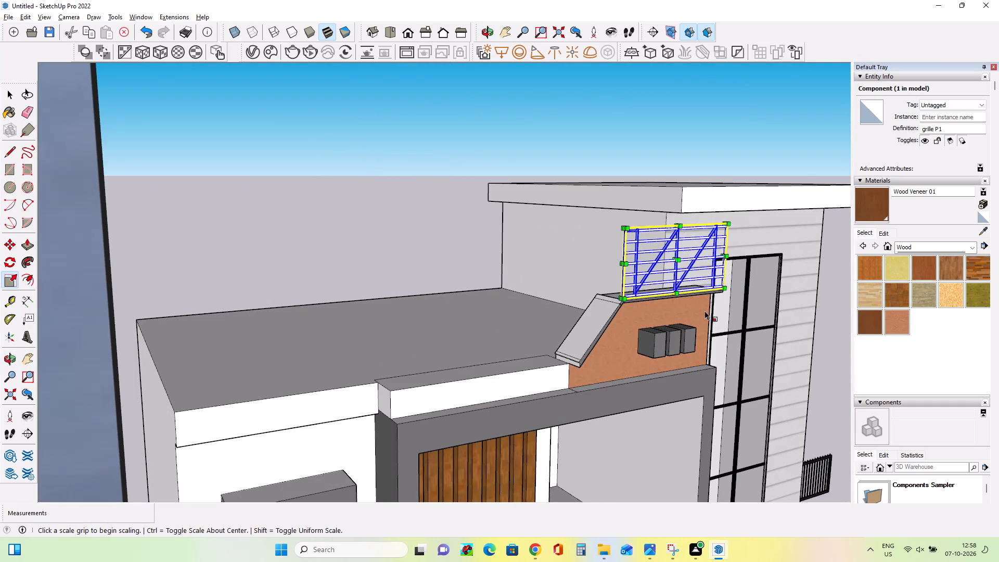
{"action": "middle_click_drag", "start_coordinate": [695, 334], "coordinate": [683, 350]}
{"action": "left_click", "coordinate": [8, 247]}
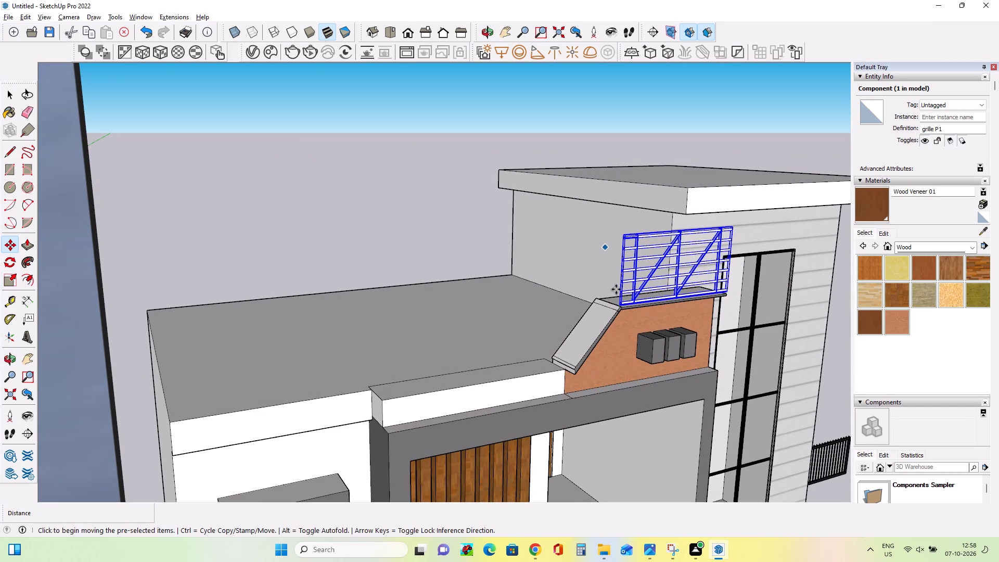
{"action": "left_click", "coordinate": [623, 305]}
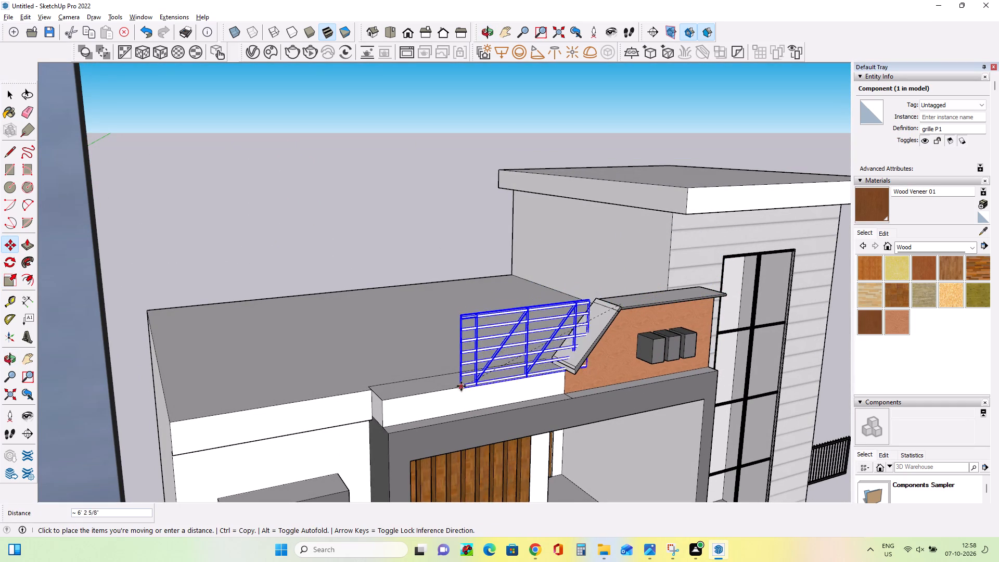
{"action": "left_click", "coordinate": [433, 388]}
{"action": "middle_click_drag", "start_coordinate": [610, 383], "coordinate": [529, 373]}
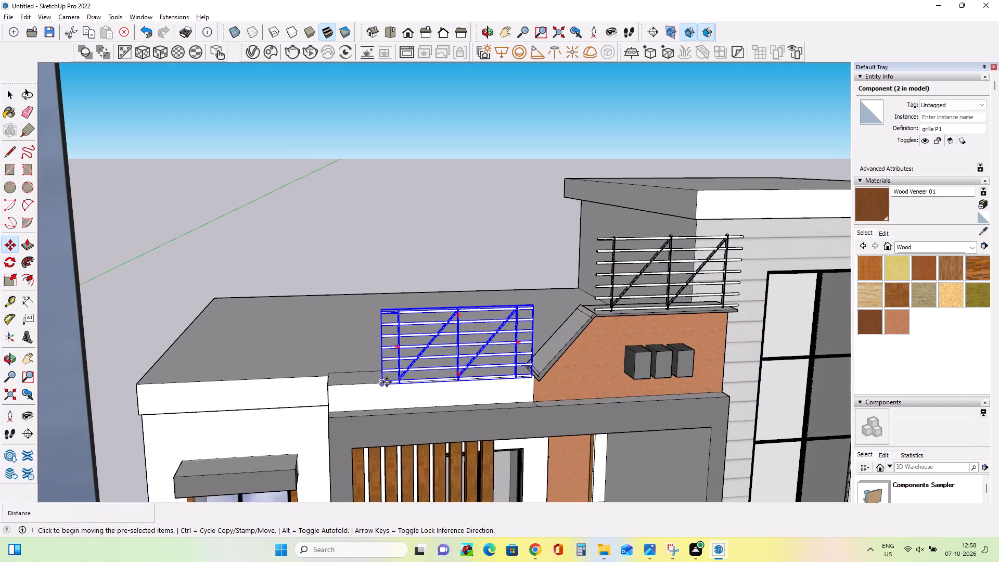
Copy the selected grille from the lower white roof parapet to the outer front corner of the adjoining white parapet.
{"action": "scroll", "coordinate": [387, 382], "scroll_direction": "up", "scroll_amount": 1}
{"action": "left_click", "coordinate": [380, 383]}
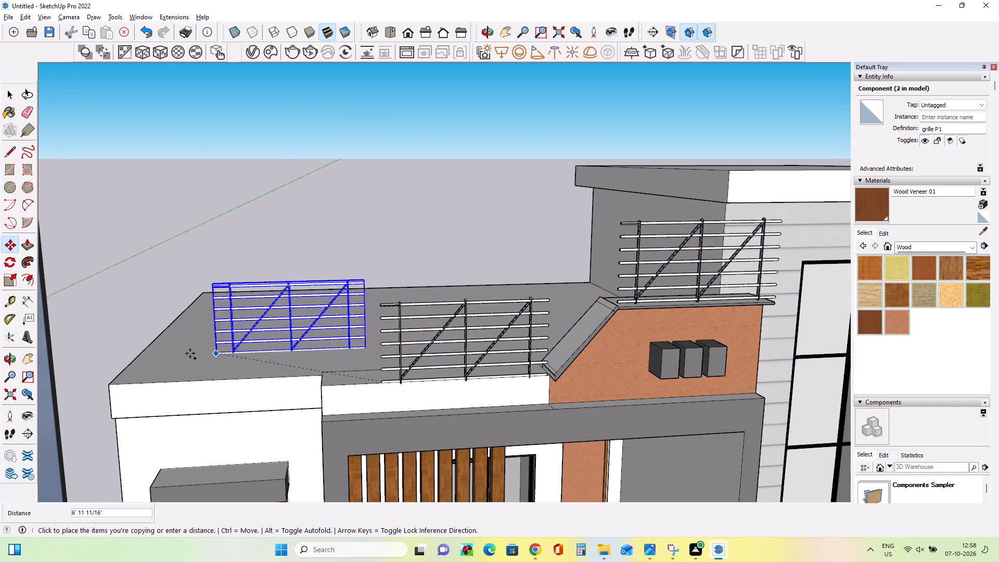
{"action": "left_click", "coordinate": [113, 383]}
Scale the outer grille copy lengthwise so it spans its white parapet almost to the stepped middle parapet.
{"action": "middle_click_drag", "start_coordinate": [365, 414], "coordinate": [326, 404]}
{"action": "scroll", "coordinate": [326, 404], "scroll_direction": "up", "scroll_amount": 1}
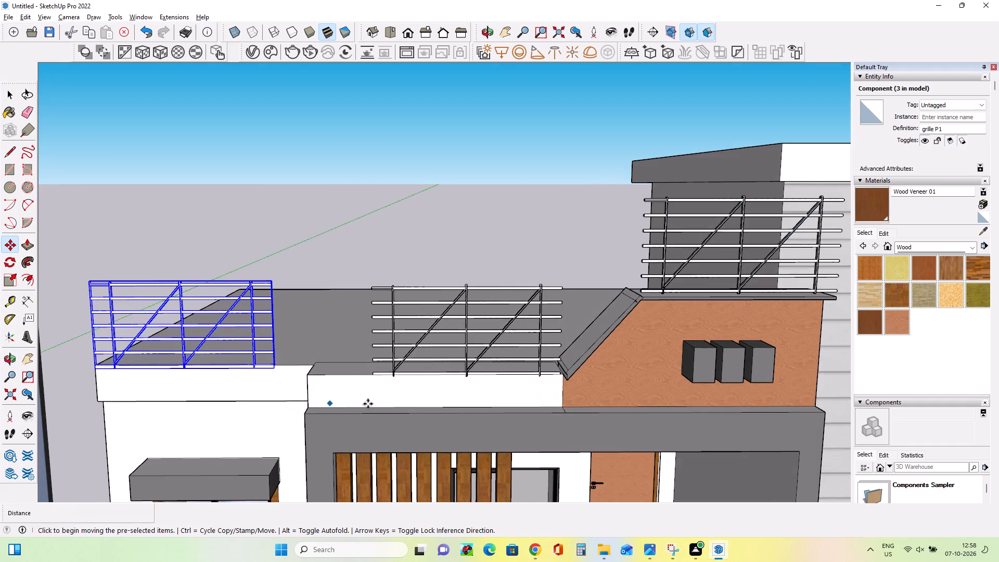
{"action": "scroll", "coordinate": [520, 379], "scroll_direction": "down", "scroll_amount": 3}
{"action": "middle_click_drag", "start_coordinate": [618, 361], "coordinate": [608, 381]}
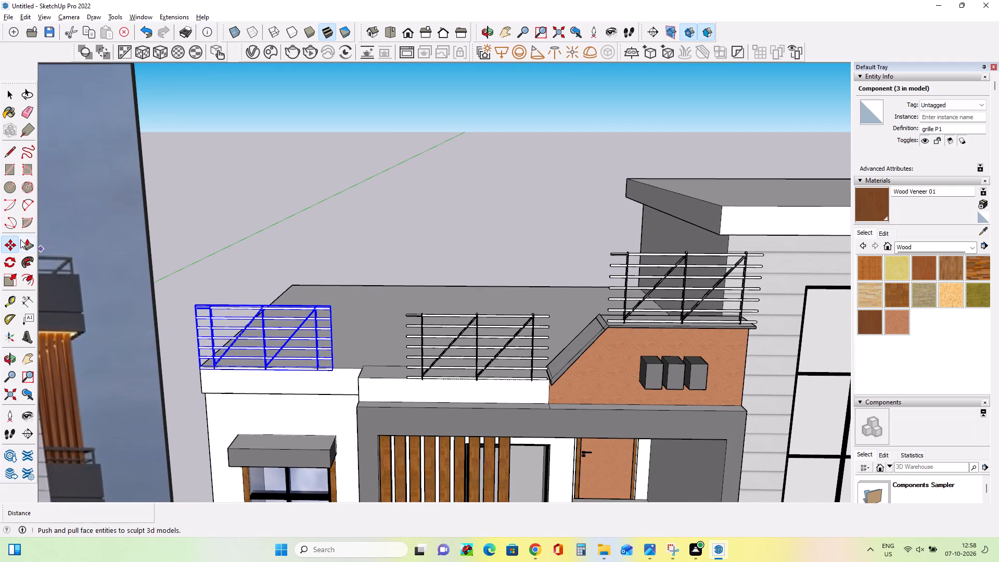
{"action": "left_click", "coordinate": [9, 284]}
{"action": "middle_click_drag", "start_coordinate": [331, 371], "coordinate": [217, 380]}
{"action": "scroll", "coordinate": [329, 335], "scroll_direction": "up", "scroll_amount": 8}
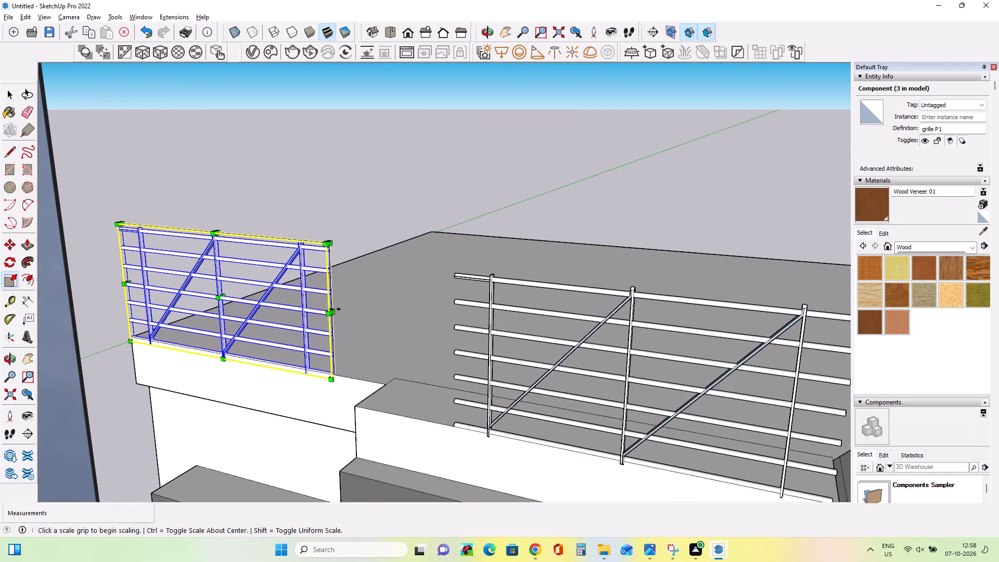
{"action": "left_click", "coordinate": [335, 314]}
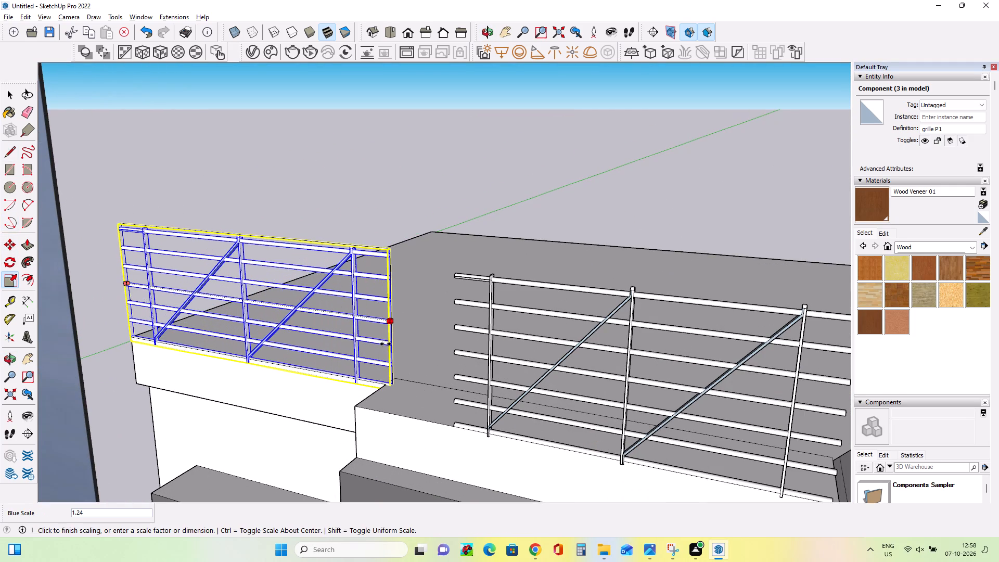
{"action": "left_click", "coordinate": [372, 337]}
Move the lengthened outer grille slightly so its lower corner sits on the white parapet's outer top corner.
{"action": "middle_click_drag", "start_coordinate": [433, 405], "coordinate": [706, 378]}
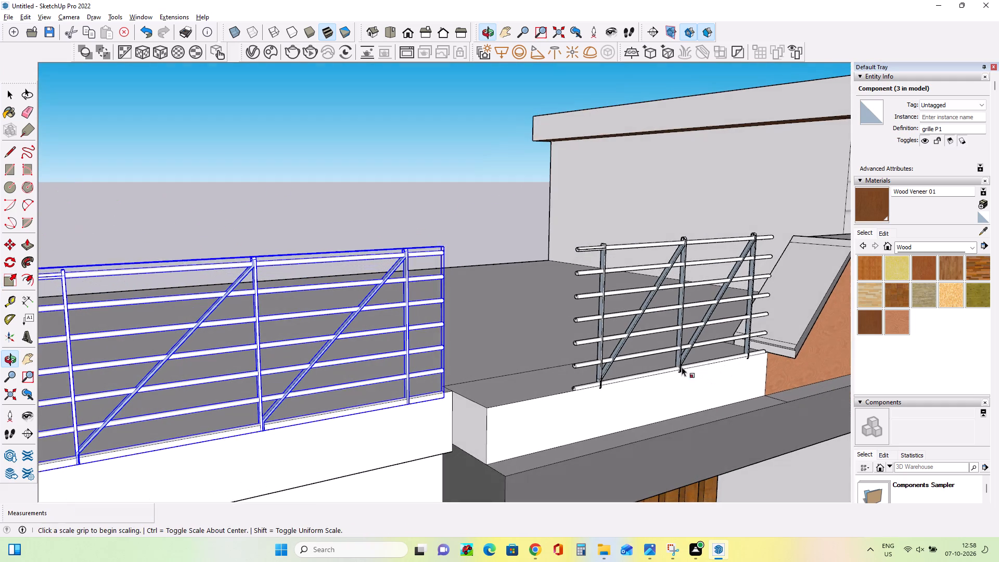
{"action": "middle_click_drag", "start_coordinate": [441, 389], "coordinate": [429, 378]}
{"action": "scroll", "coordinate": [302, 349], "scroll_direction": "down", "scroll_amount": 2}
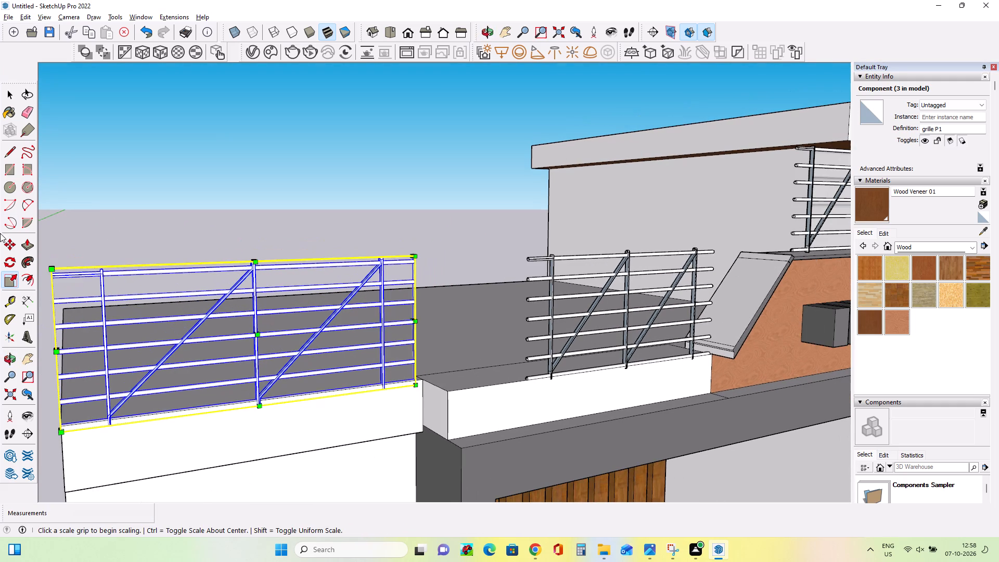
{"action": "left_click", "coordinate": [5, 247]}
{"action": "left_click", "coordinate": [60, 433]}
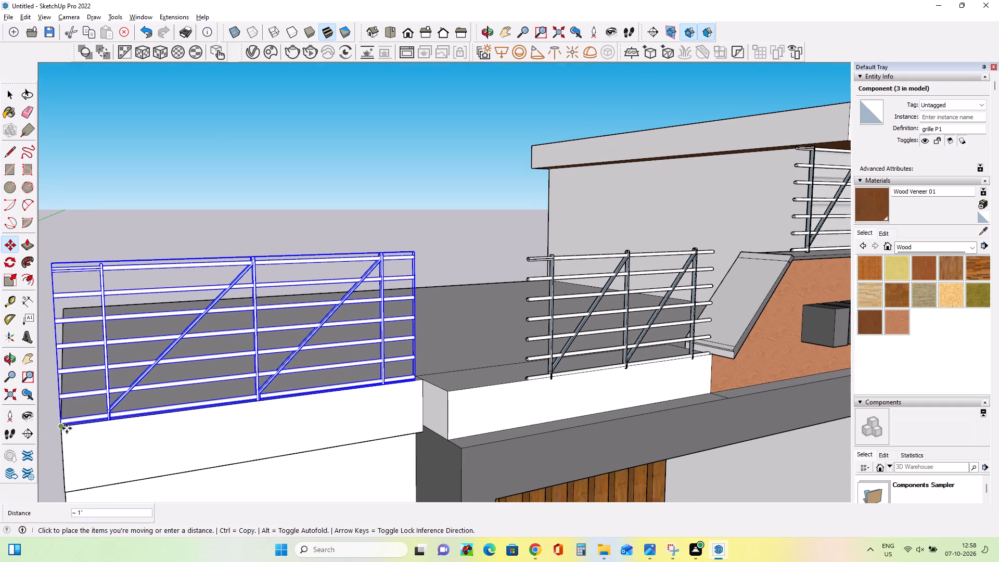
{"action": "left_click", "coordinate": [65, 427]}
Scale the middle grille lengthwise toward the outer grille so it reaches the middle white parapet's outer corner.
{"action": "middle_click_drag", "start_coordinate": [384, 389], "coordinate": [287, 415]}
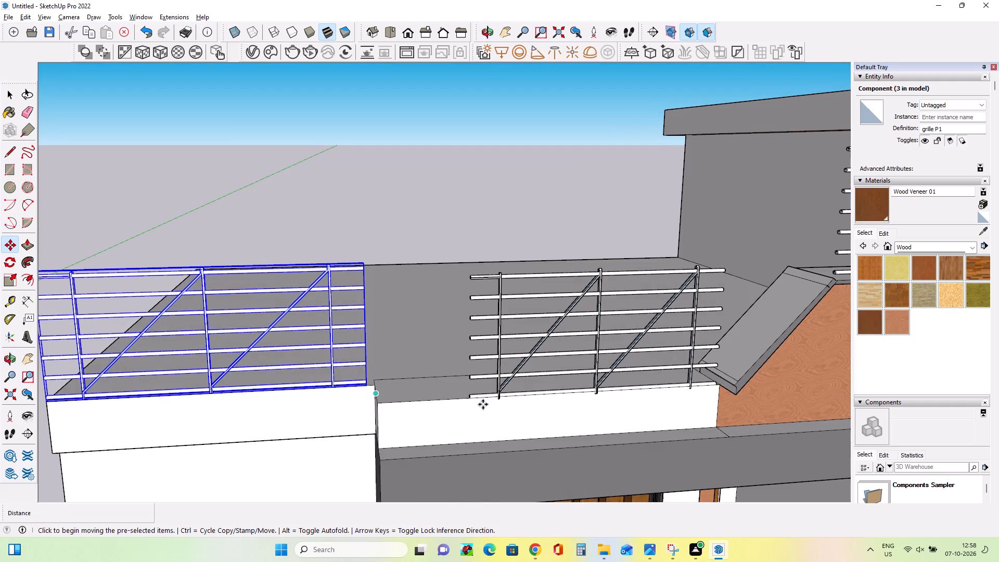
{"action": "middle_click_drag", "start_coordinate": [506, 388], "coordinate": [494, 407]}
{"action": "left_click", "coordinate": [0, 85]}
{"action": "left_click", "coordinate": [18, 95]}
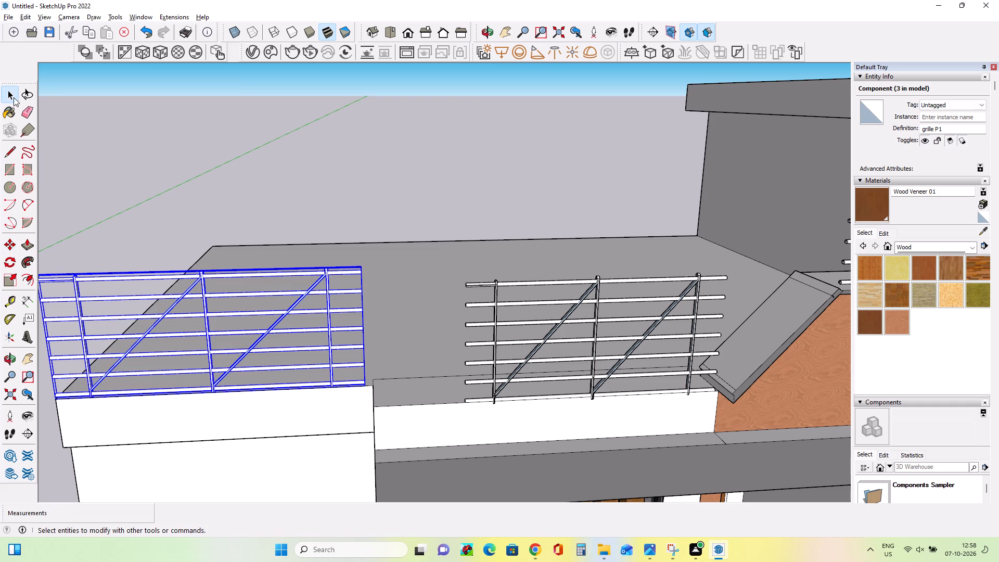
{"action": "left_click", "coordinate": [521, 326]}
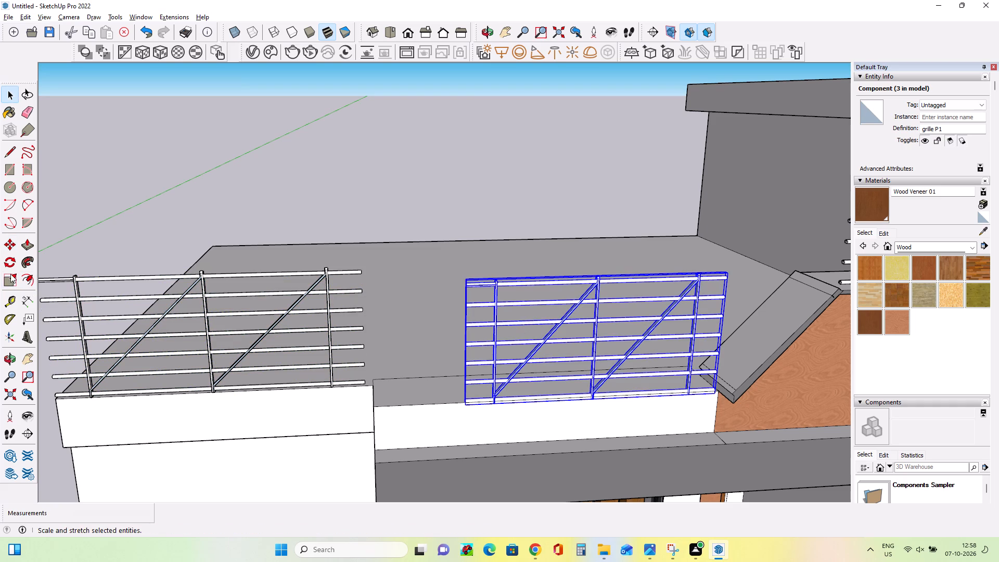
{"action": "left_click", "coordinate": [10, 274]}
{"action": "middle_click_drag", "start_coordinate": [386, 358], "coordinate": [545, 379]}
{"action": "scroll", "coordinate": [536, 338], "scroll_direction": "up", "scroll_amount": 7}
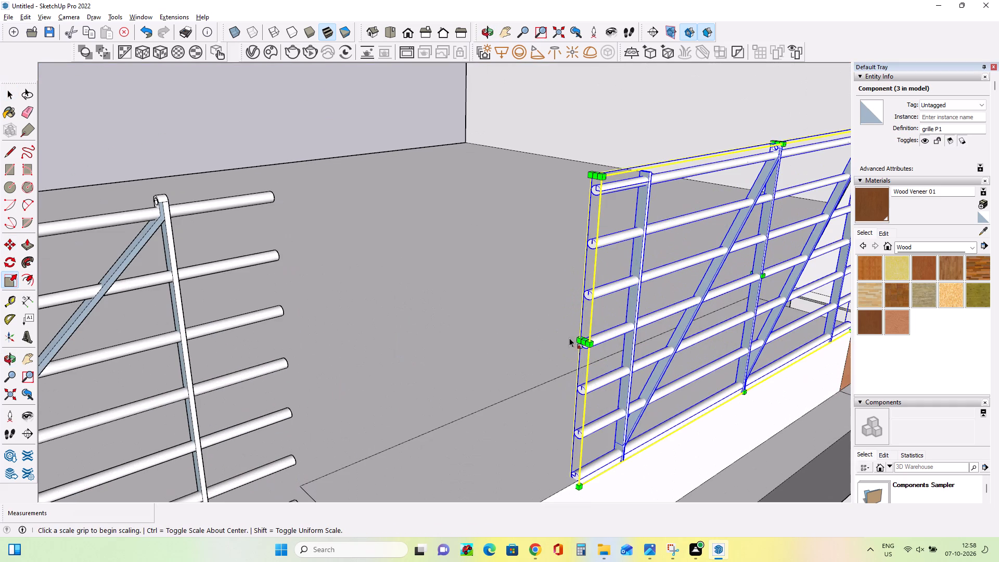
{"action": "left_click", "coordinate": [581, 342]}
{"action": "scroll", "coordinate": [391, 380], "scroll_direction": "down", "scroll_amount": 7}
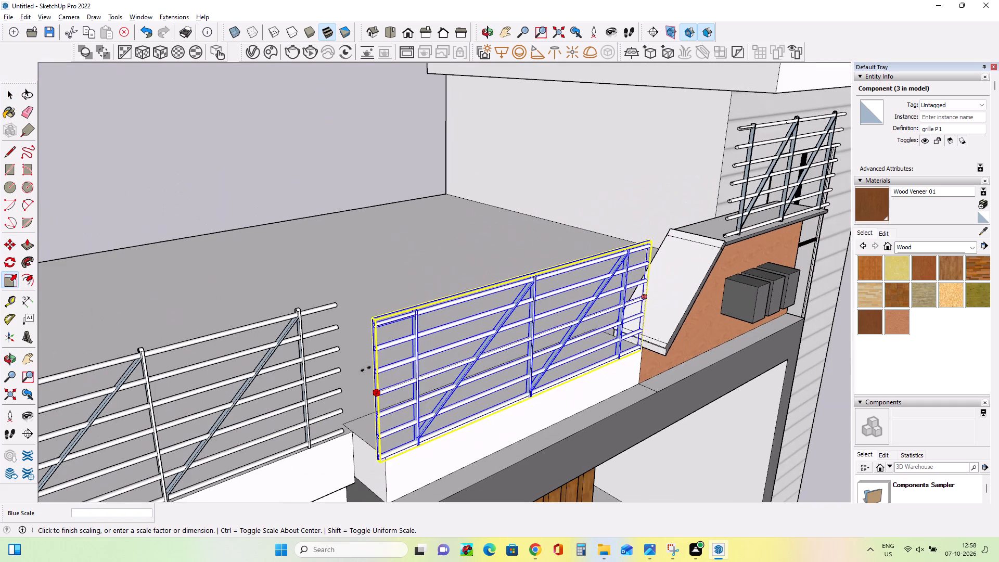
{"action": "left_click", "coordinate": [374, 365]}
Scale the middle grille's other end by about 1.24 so it extends past the sloping coping onto the orange wall.
{"action": "middle_click_drag", "start_coordinate": [344, 391], "coordinate": [410, 391]}
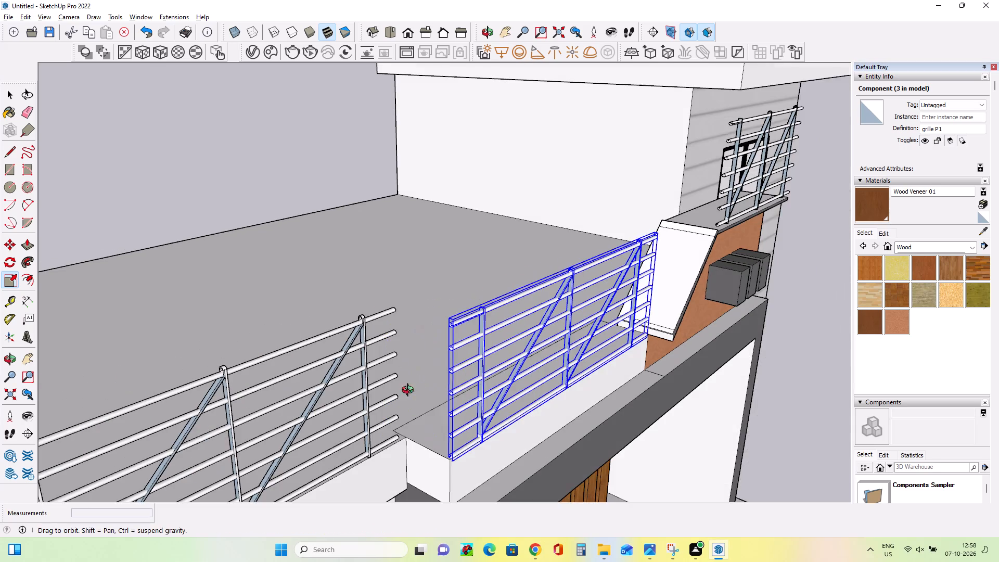
{"action": "middle_click_drag", "start_coordinate": [410, 391], "coordinate": [452, 378]}
{"action": "middle_click_drag", "start_coordinate": [524, 392], "coordinate": [275, 365]}
{"action": "scroll", "coordinate": [275, 365], "scroll_direction": "down", "scroll_amount": 1}
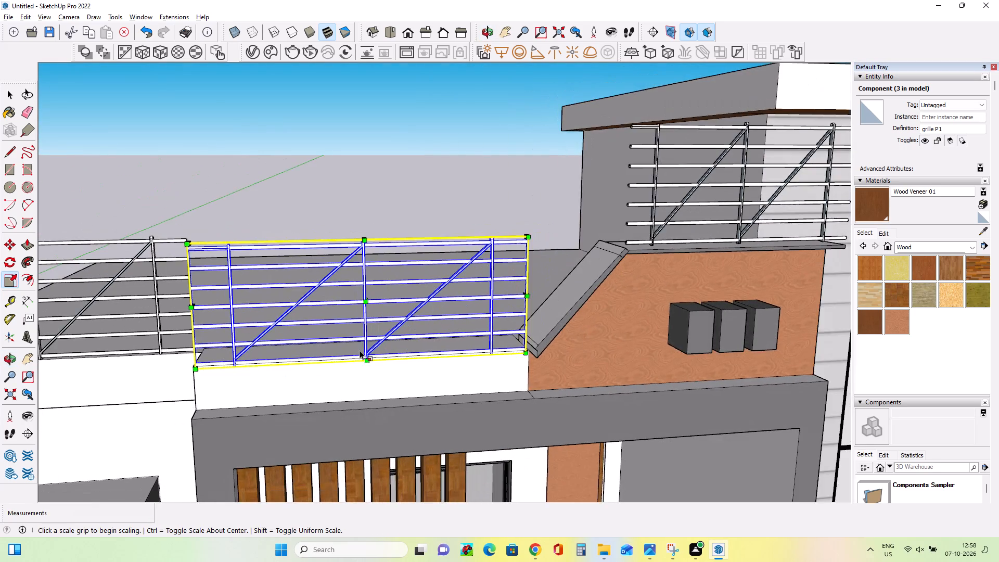
{"action": "scroll", "coordinate": [360, 350], "scroll_direction": "down", "scroll_amount": 5}
{"action": "middle_click_drag", "start_coordinate": [491, 368], "coordinate": [480, 371]}
{"action": "middle_click_drag", "start_coordinate": [523, 301], "coordinate": [483, 311]}
{"action": "middle_click_drag", "start_coordinate": [442, 327], "coordinate": [398, 350]}
{"action": "scroll", "coordinate": [435, 351], "scroll_direction": "up", "scroll_amount": 5}
{"action": "middle_click_drag", "start_coordinate": [469, 385], "coordinate": [362, 416]}
{"action": "scroll", "coordinate": [362, 416], "scroll_direction": "up", "scroll_amount": 1}
{"action": "left_click", "coordinate": [421, 303]}
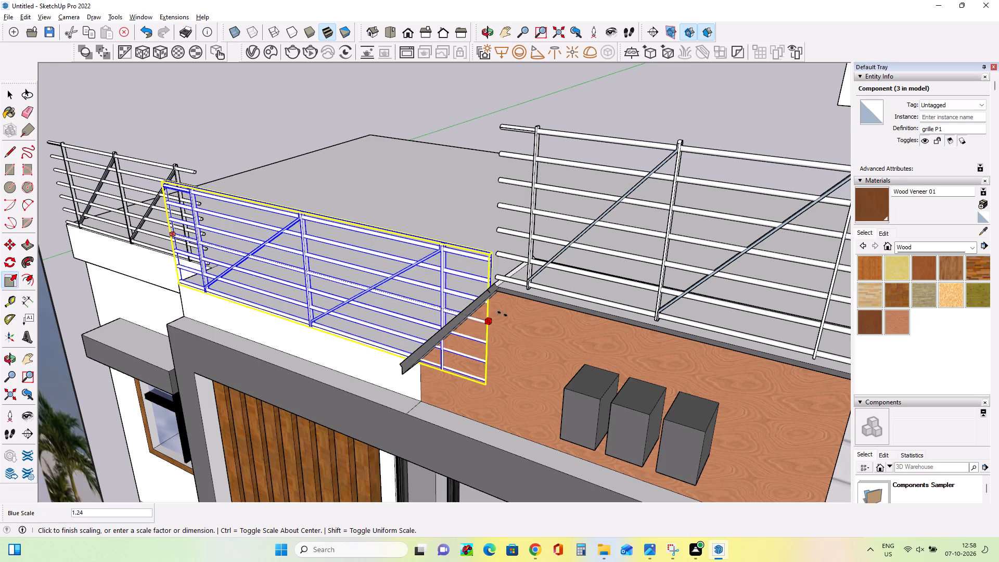
{"action": "left_click", "coordinate": [498, 318]}
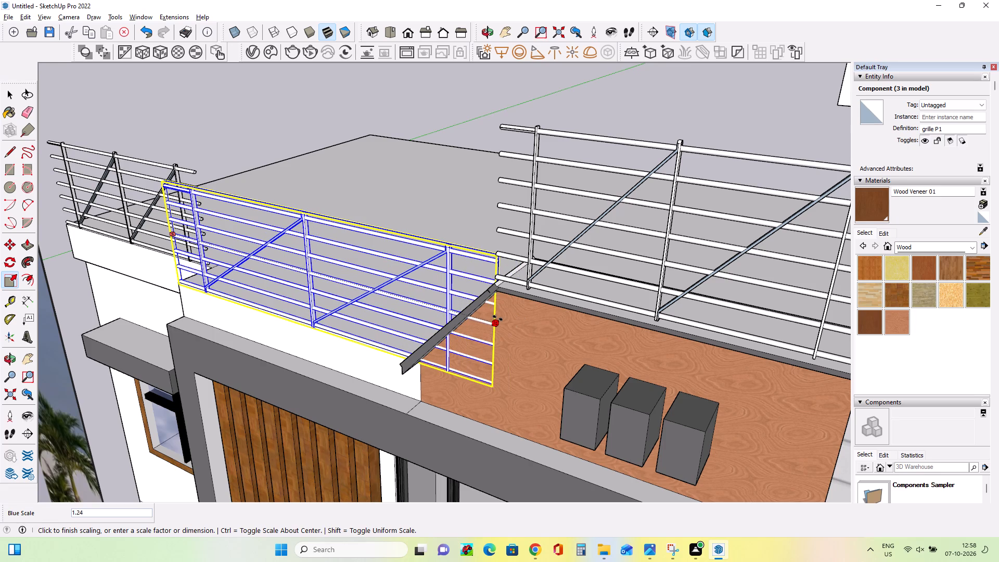
Draw a line about 2' 2 7/8" long on the orange wall, following the sloping coping's underside to the grille's end.
{"action": "middle_click_drag", "start_coordinate": [510, 373], "coordinate": [491, 319]}
{"action": "scroll", "coordinate": [475, 317], "scroll_direction": "up", "scroll_amount": 3}
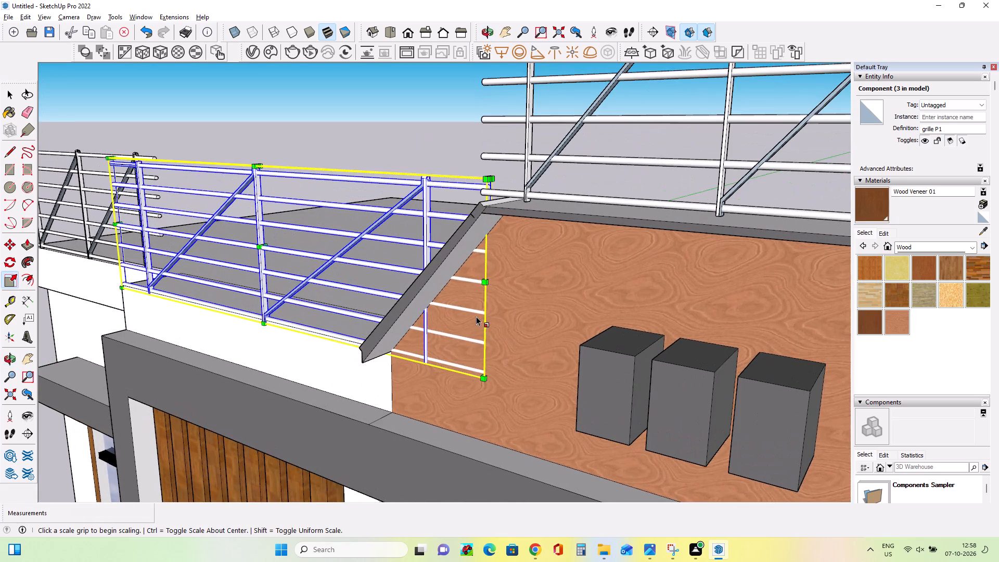
{"action": "left_click", "coordinate": [5, 155]}
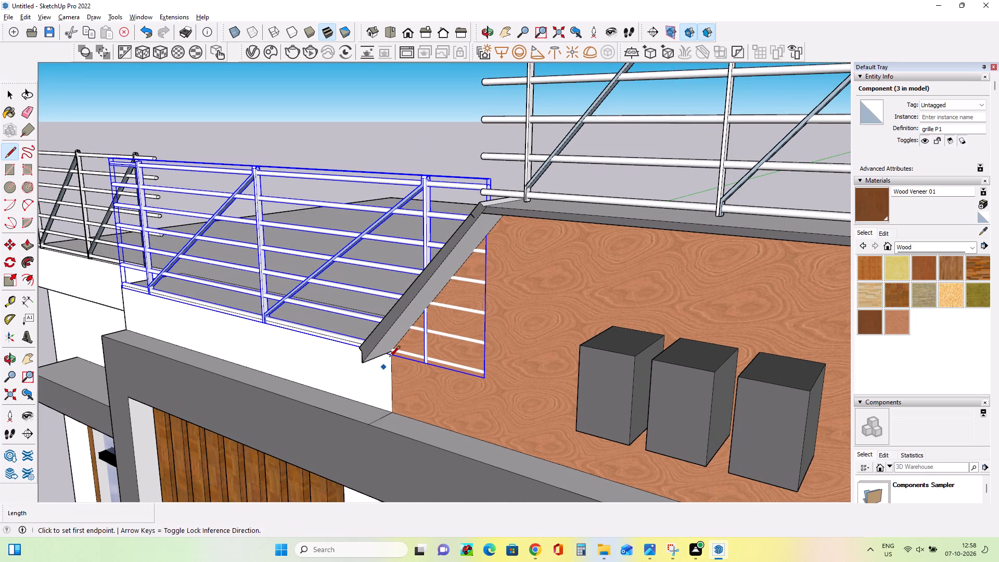
{"action": "left_click", "coordinate": [390, 357]}
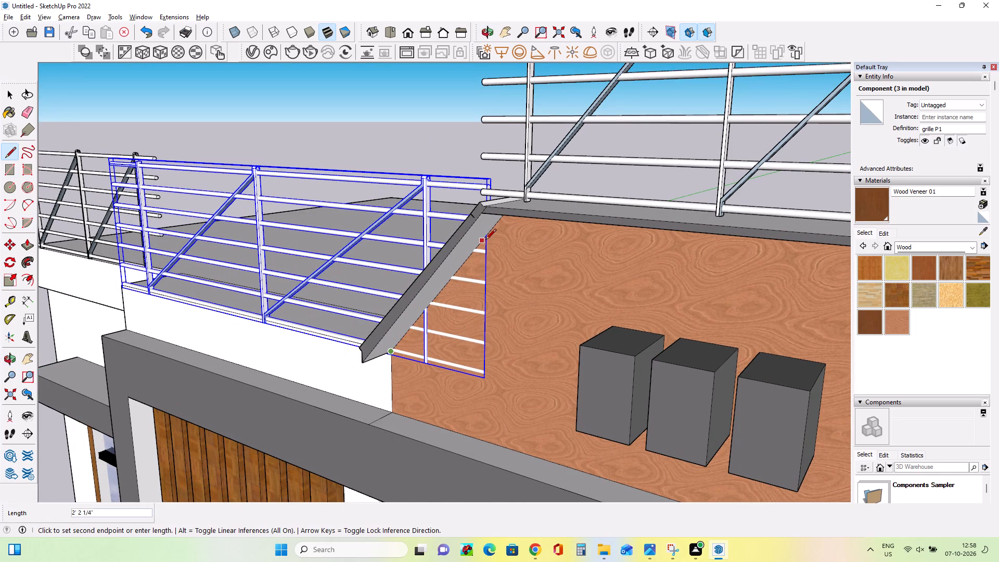
{"action": "left_click", "coordinate": [488, 239]}
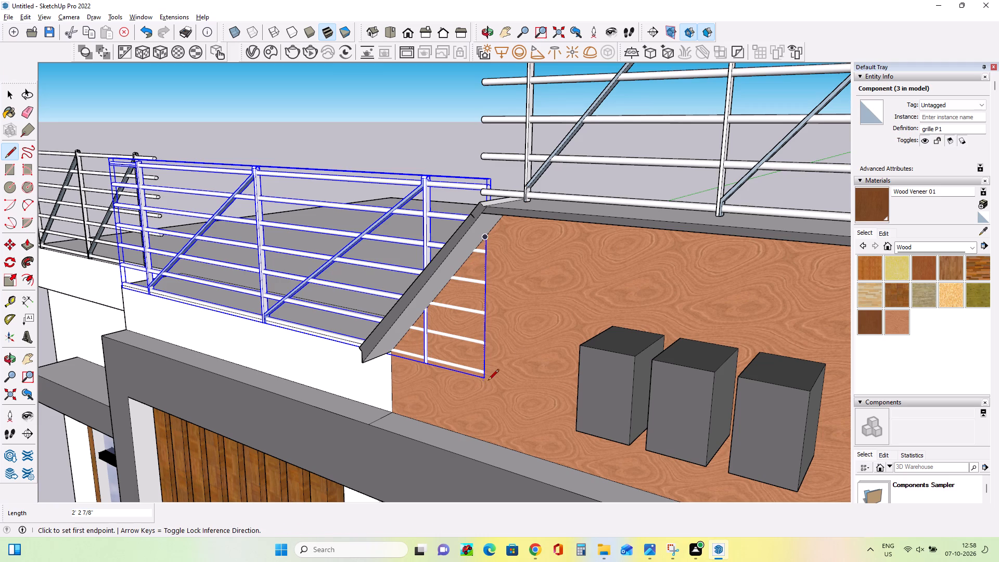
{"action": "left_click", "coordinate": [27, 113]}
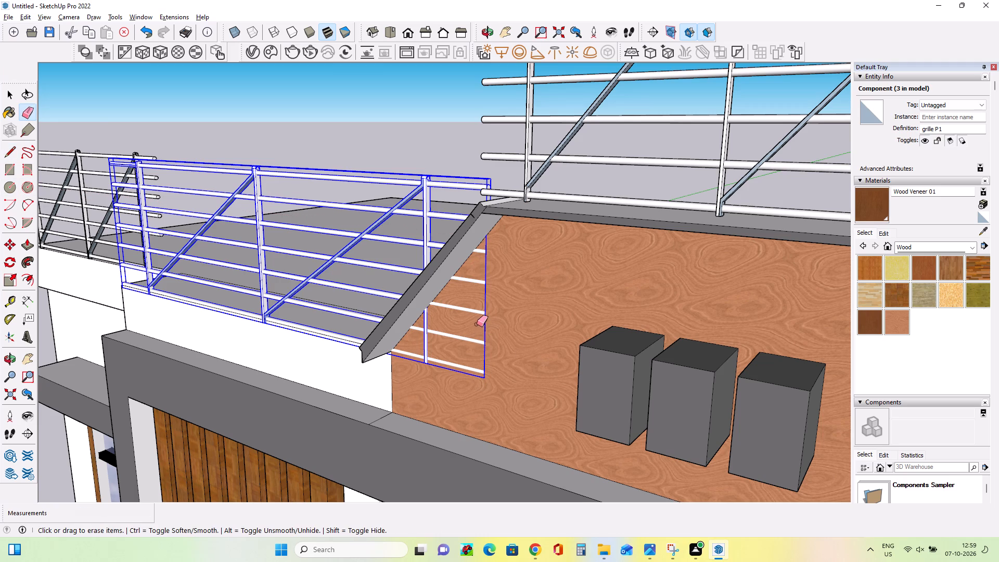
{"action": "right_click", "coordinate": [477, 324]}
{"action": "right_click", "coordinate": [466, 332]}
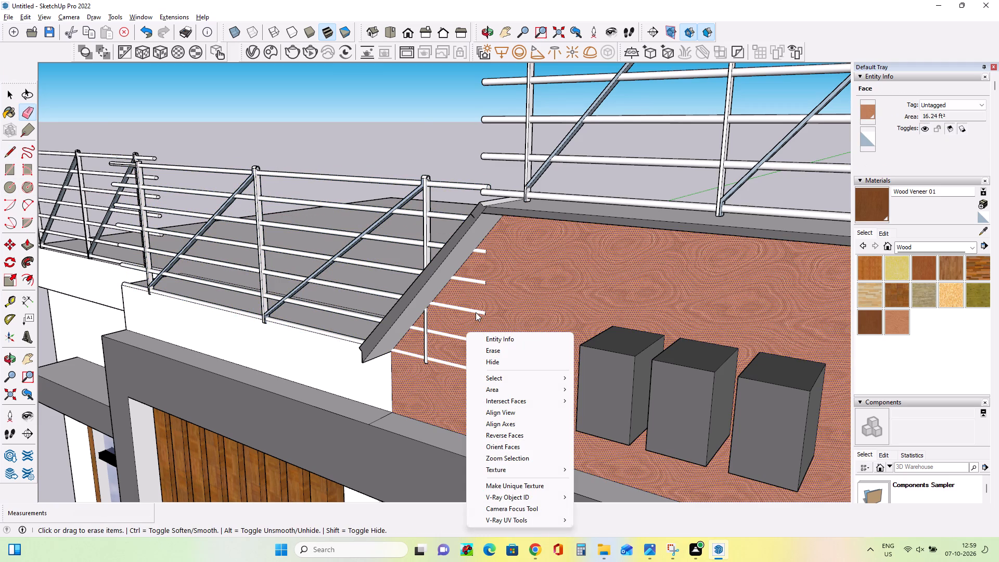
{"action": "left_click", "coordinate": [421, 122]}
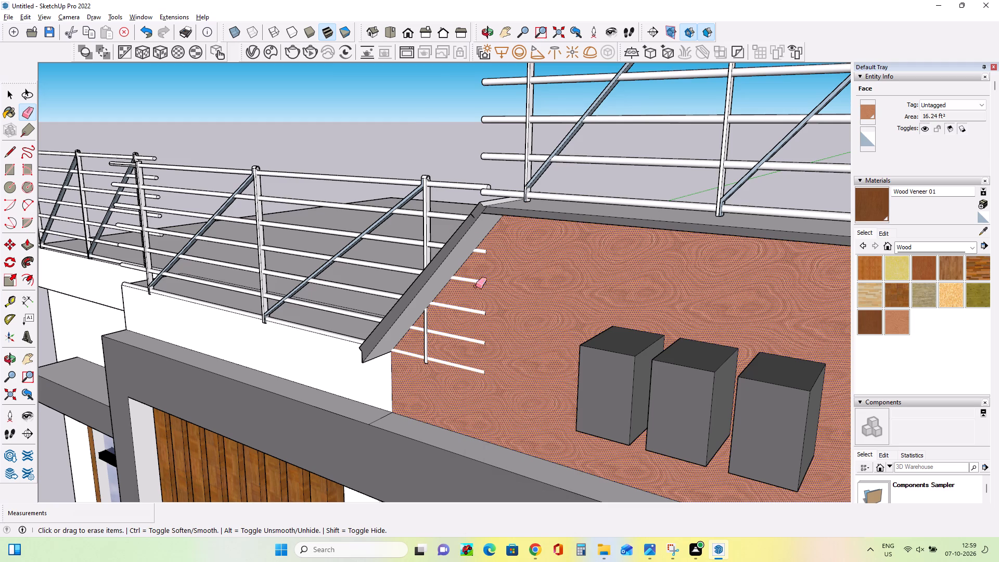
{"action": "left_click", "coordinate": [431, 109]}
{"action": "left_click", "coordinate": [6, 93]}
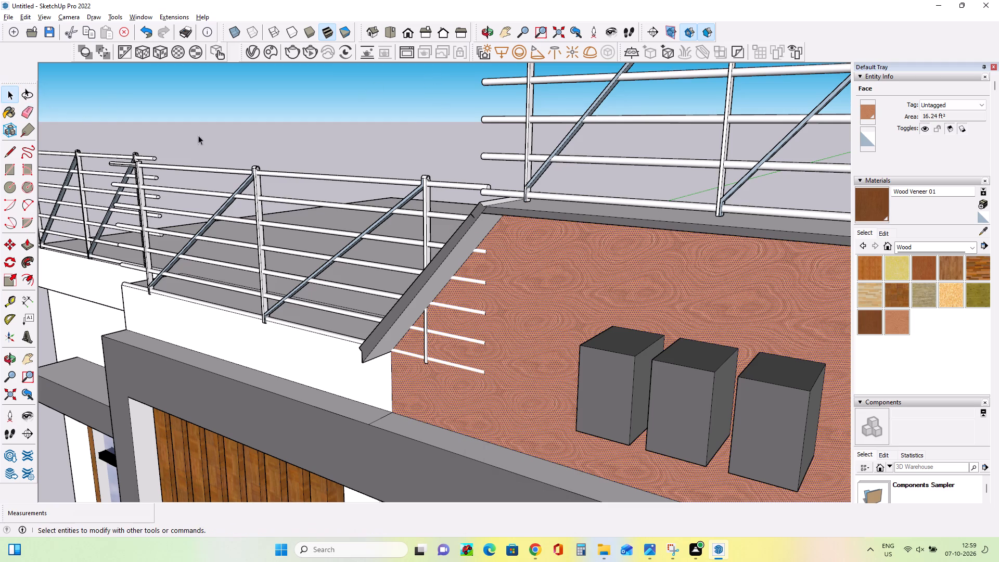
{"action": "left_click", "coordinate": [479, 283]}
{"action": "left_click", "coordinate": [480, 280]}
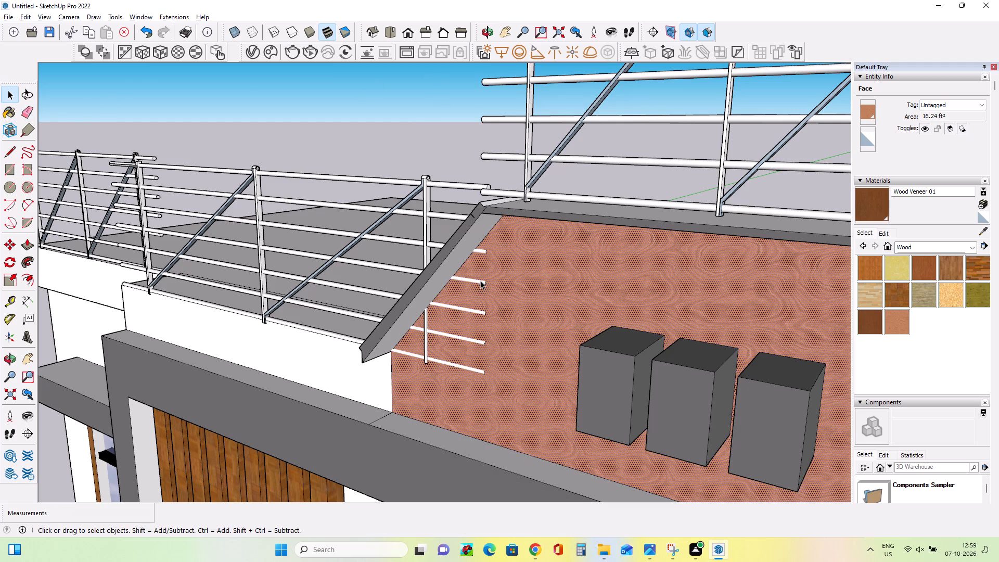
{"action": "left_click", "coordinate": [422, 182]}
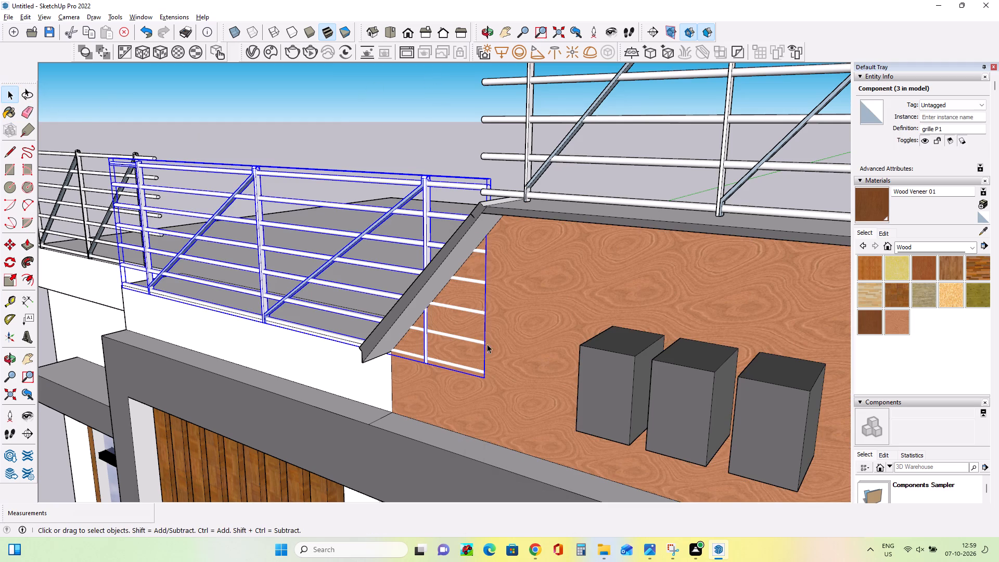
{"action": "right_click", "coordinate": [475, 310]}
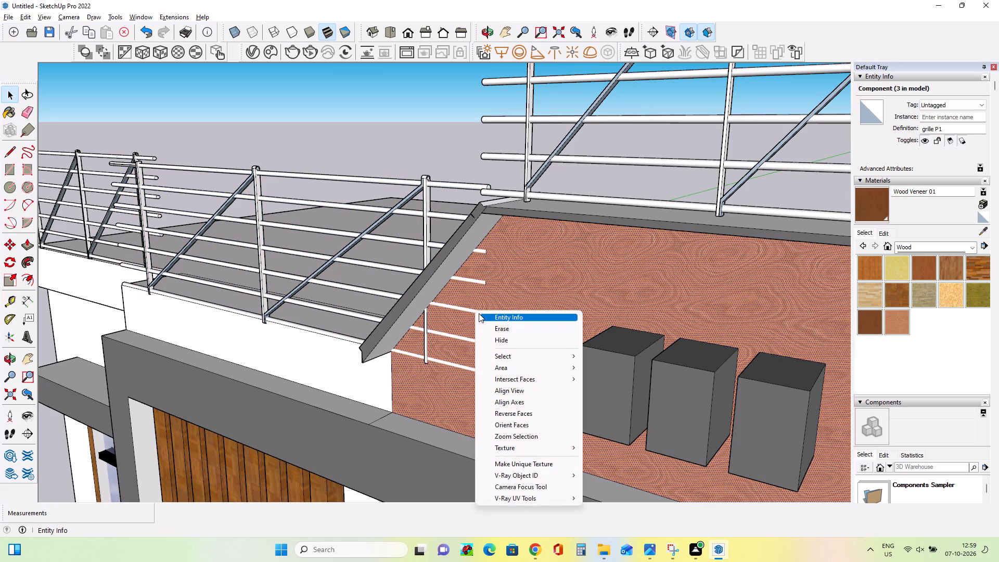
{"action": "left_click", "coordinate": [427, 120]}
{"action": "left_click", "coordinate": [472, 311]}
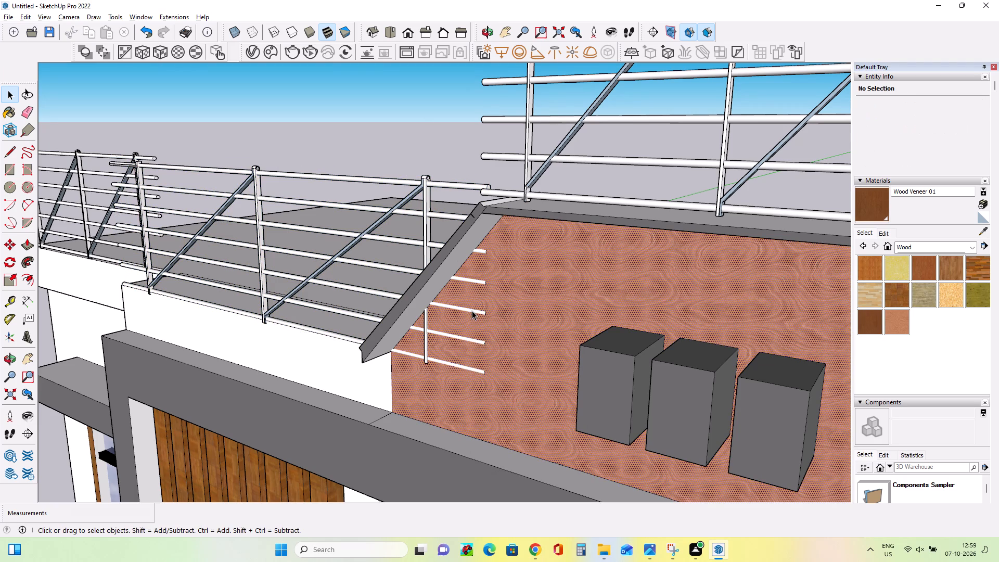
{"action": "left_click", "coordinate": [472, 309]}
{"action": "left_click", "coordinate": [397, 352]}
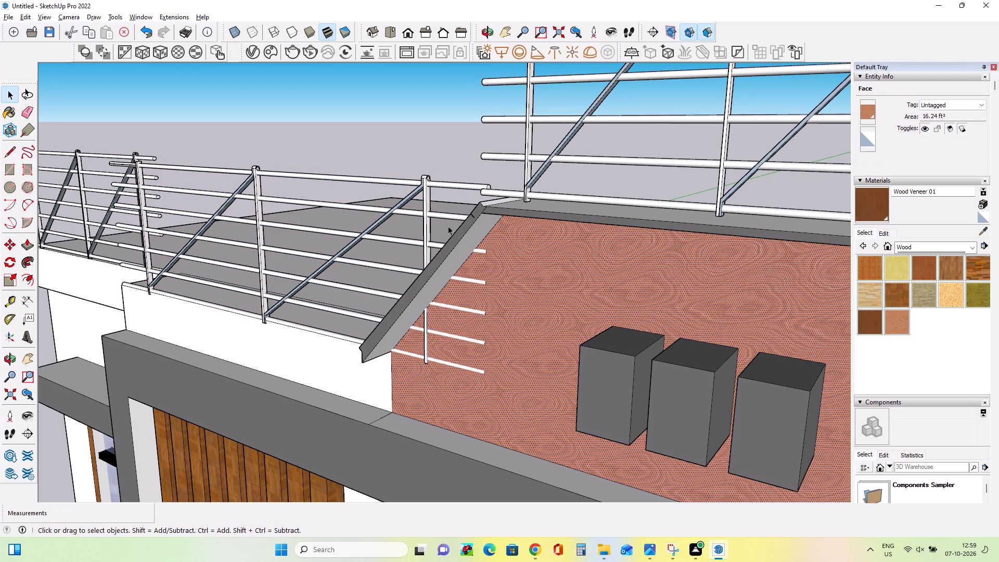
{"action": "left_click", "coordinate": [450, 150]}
Explode the middle grille component that overlaps the orange wall into separate entities.
{"action": "left_click", "coordinate": [448, 185]}
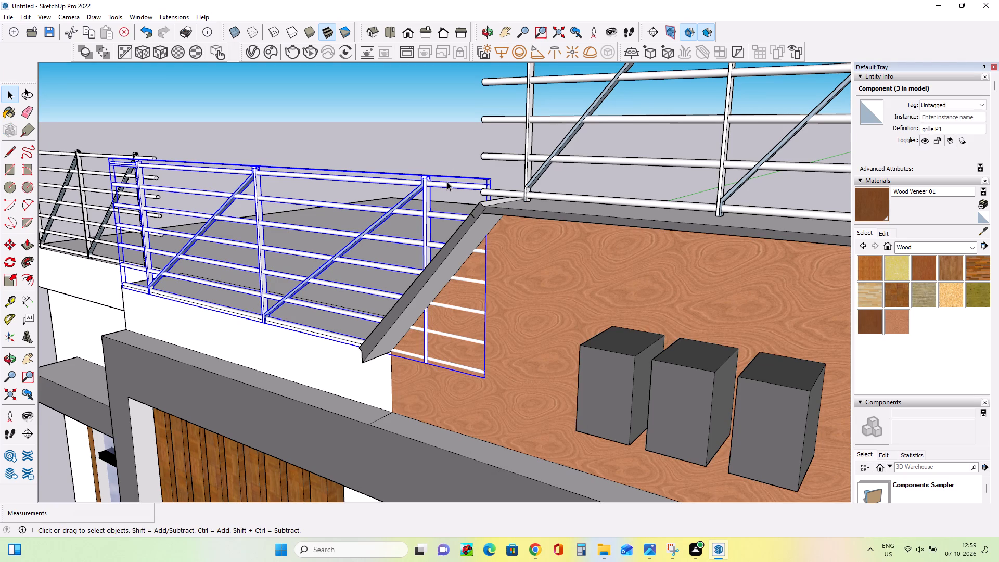
{"action": "right_click", "coordinate": [447, 182]}
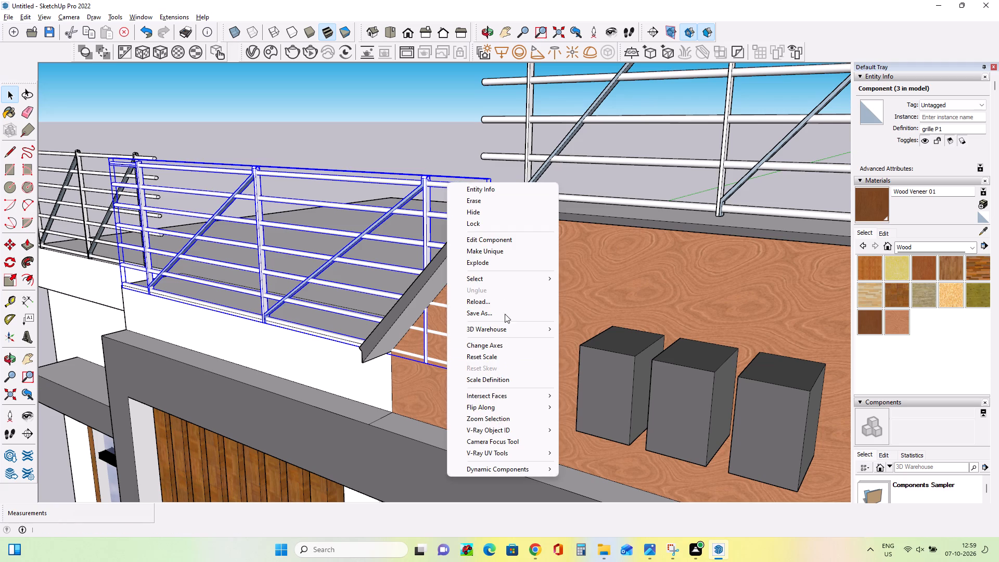
{"action": "left_click", "coordinate": [498, 262]}
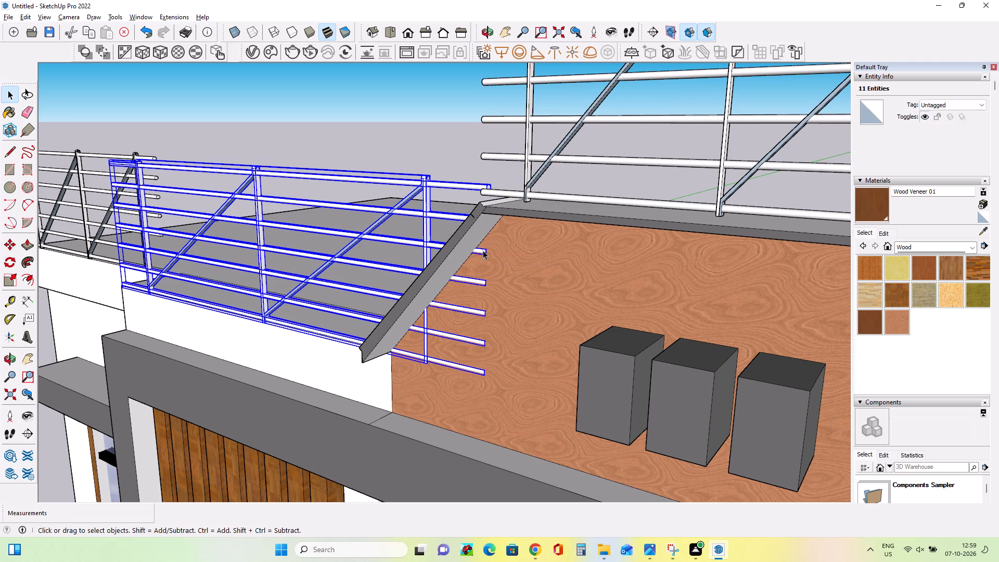
Draw a line about 2' 1 5/16" long along the sloping coping's underside, from the grille's lowest bar up to the topmost bar on the orange wall.
{"action": "scroll", "coordinate": [483, 250], "scroll_direction": "up", "scroll_amount": 1}
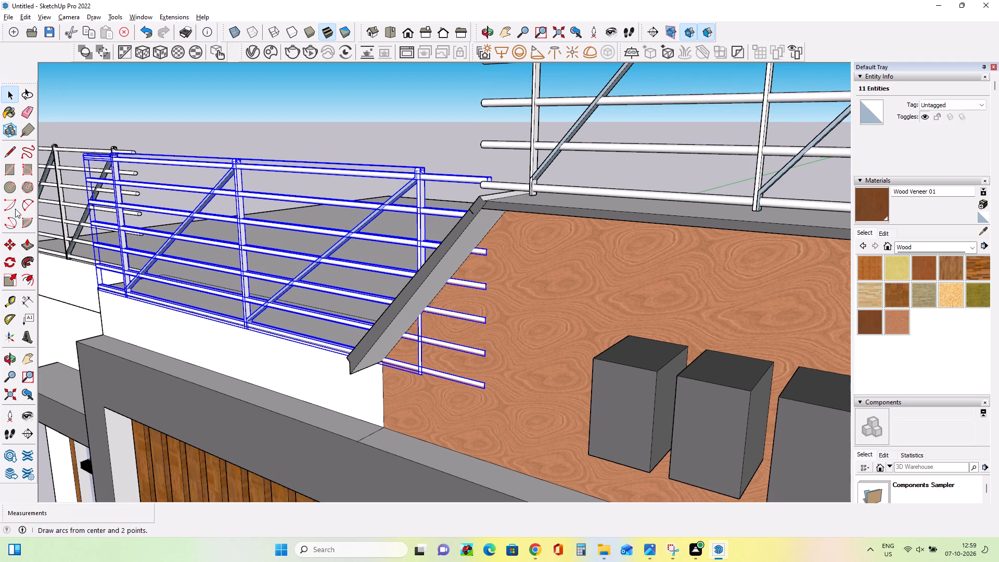
{"action": "left_click", "coordinate": [5, 159]}
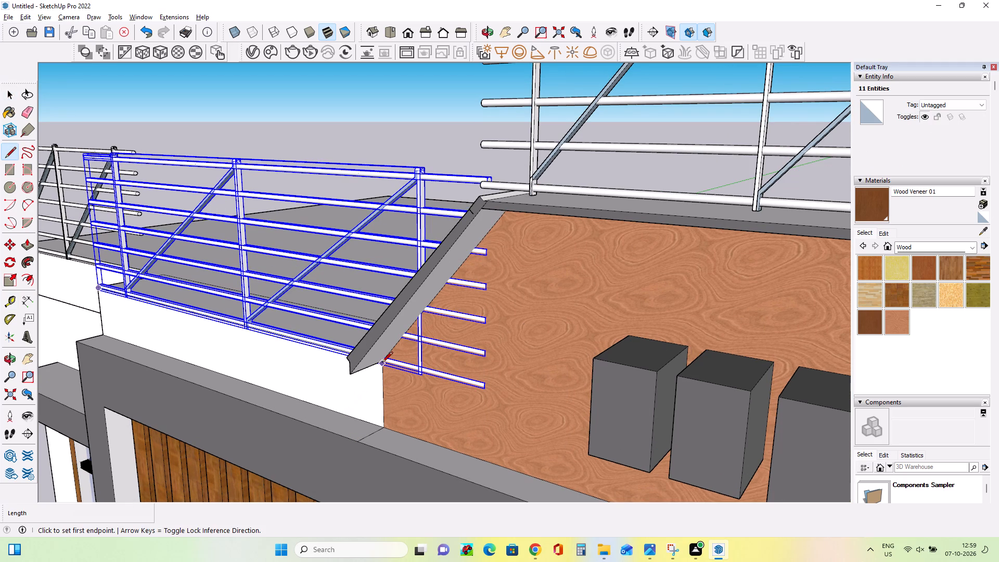
{"action": "left_click", "coordinate": [382, 363]}
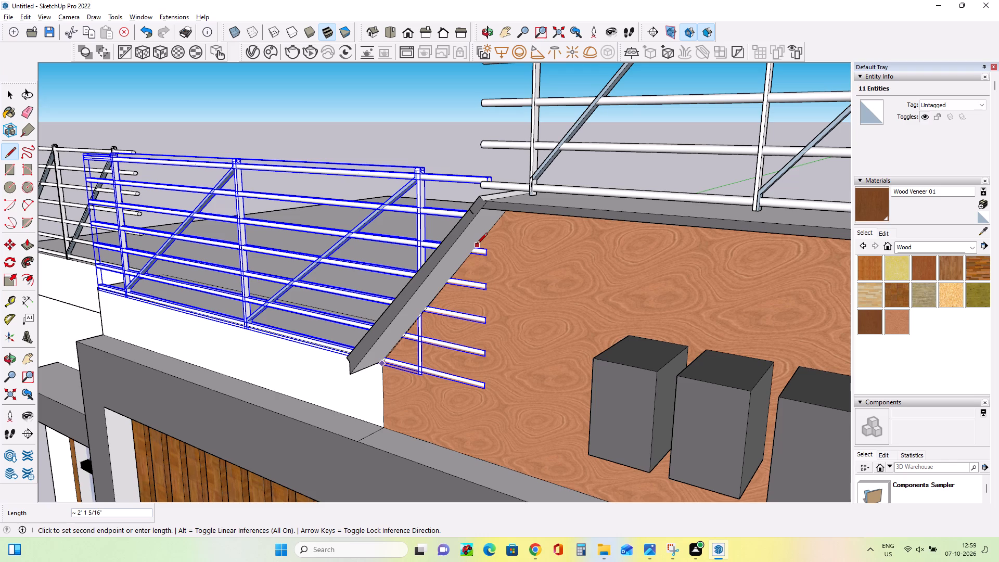
{"action": "left_click", "coordinate": [477, 245]}
{"action": "scroll", "coordinate": [477, 245], "scroll_direction": "up", "scroll_amount": 9}
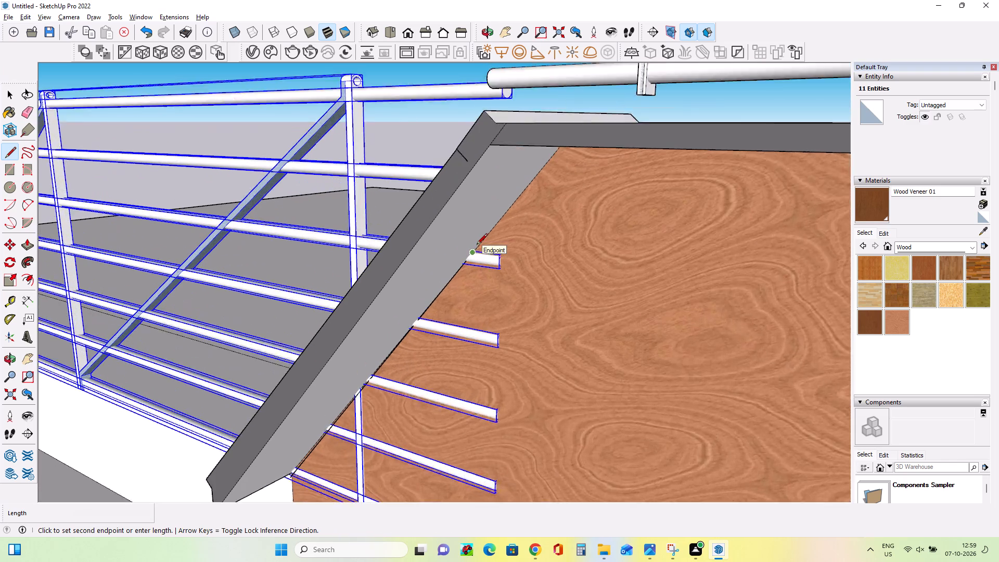
{"action": "middle_click_drag", "start_coordinate": [484, 258], "coordinate": [430, 303]}
{"action": "double_click", "coordinate": [462, 265]}
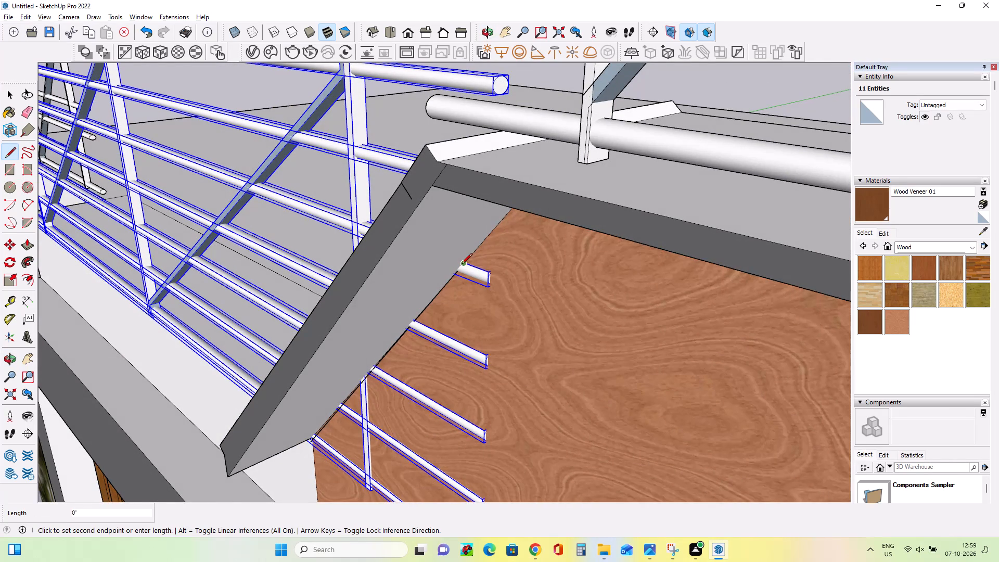
{"action": "left_click", "coordinate": [467, 263]}
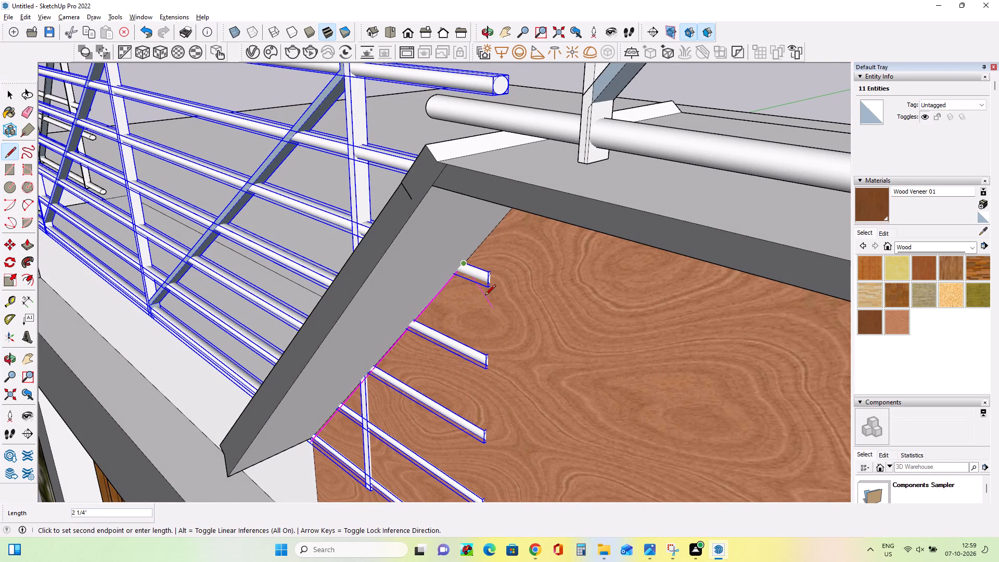
{"action": "left_click", "coordinate": [471, 255]}
{"action": "scroll", "coordinate": [306, 450], "scroll_direction": "up", "scroll_amount": 13}
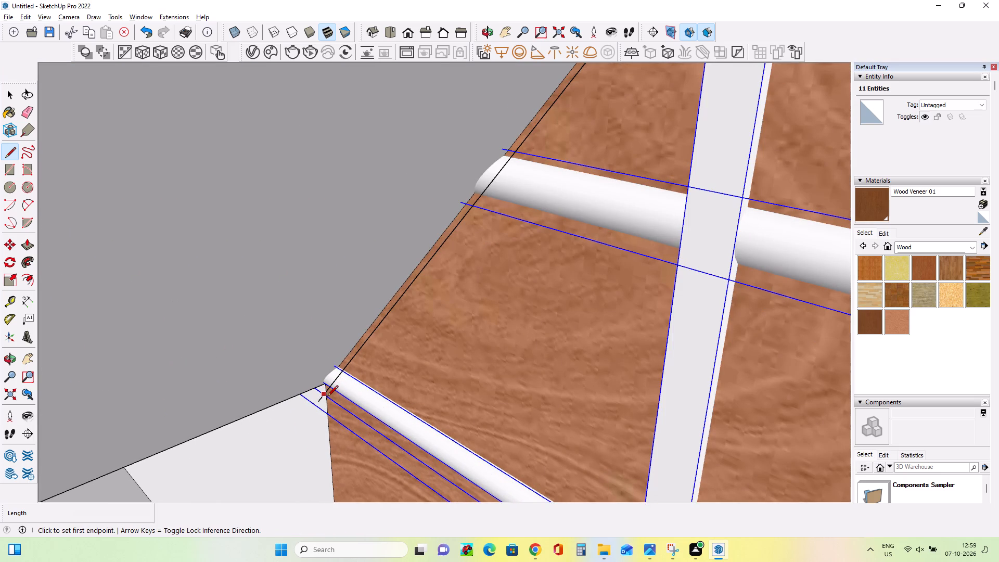
{"action": "scroll", "coordinate": [313, 390], "scroll_direction": "down", "scroll_amount": 16}
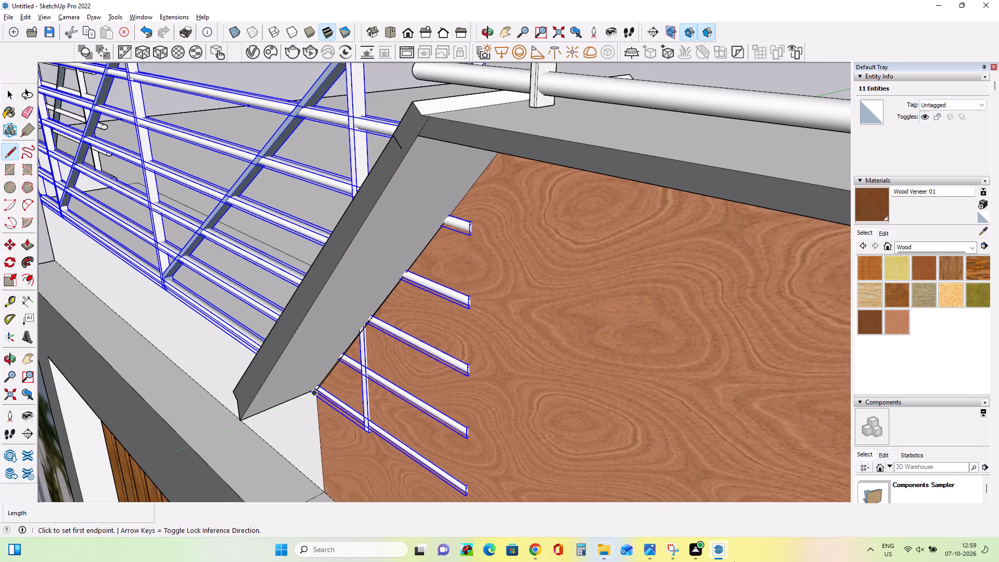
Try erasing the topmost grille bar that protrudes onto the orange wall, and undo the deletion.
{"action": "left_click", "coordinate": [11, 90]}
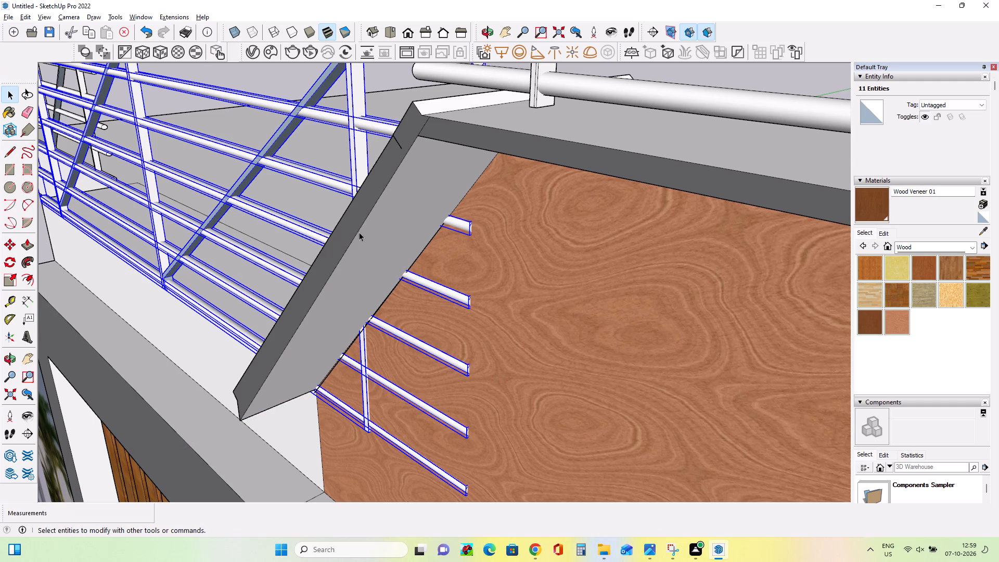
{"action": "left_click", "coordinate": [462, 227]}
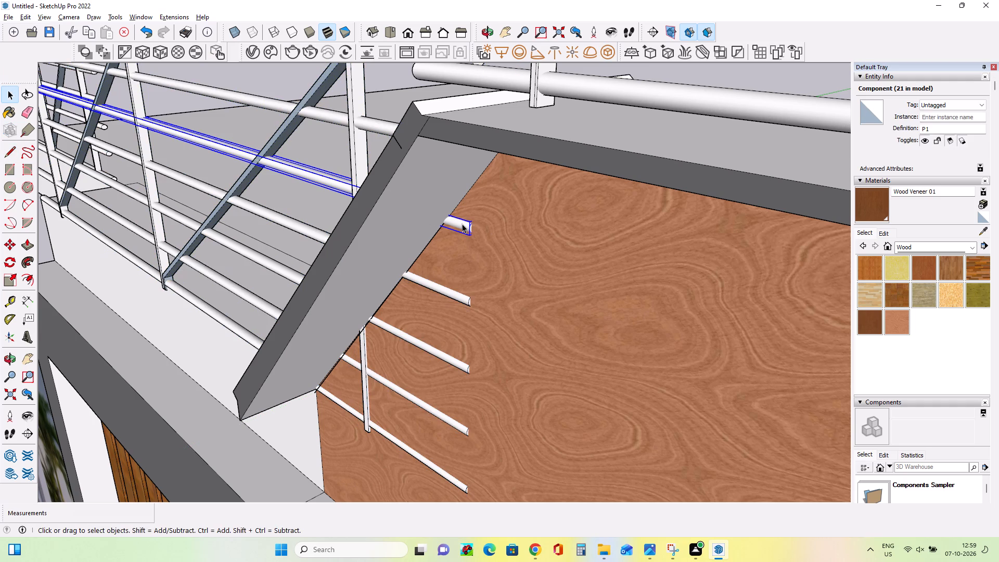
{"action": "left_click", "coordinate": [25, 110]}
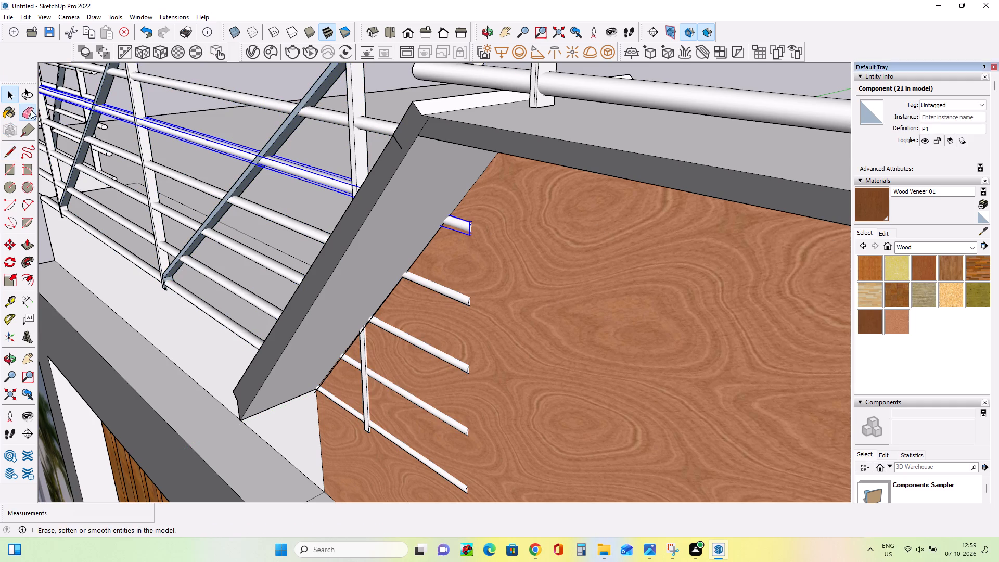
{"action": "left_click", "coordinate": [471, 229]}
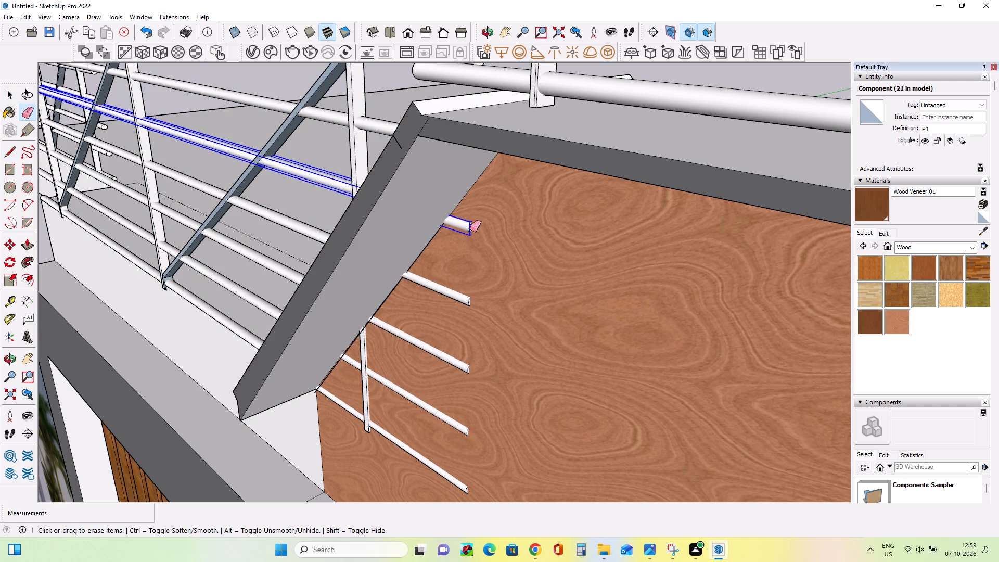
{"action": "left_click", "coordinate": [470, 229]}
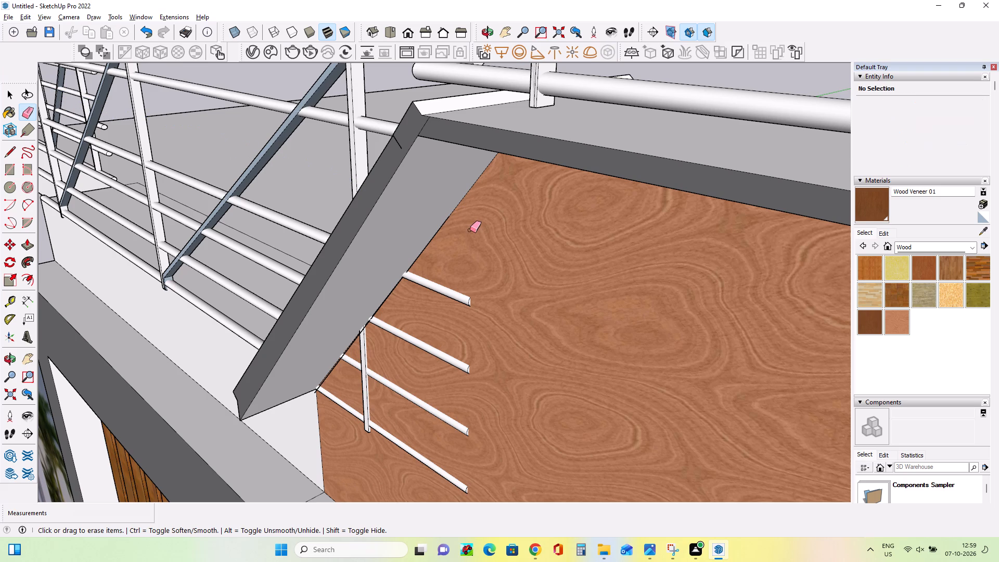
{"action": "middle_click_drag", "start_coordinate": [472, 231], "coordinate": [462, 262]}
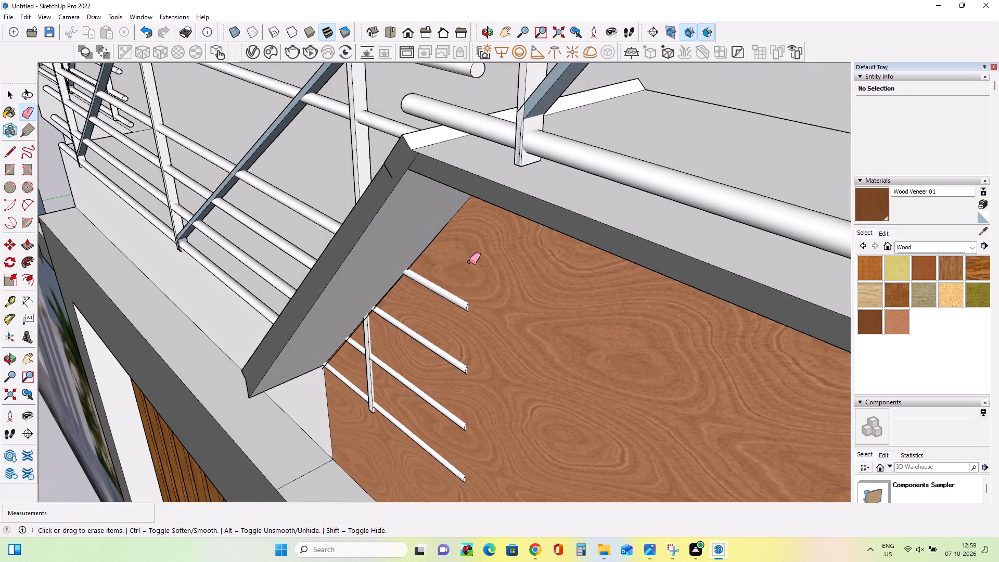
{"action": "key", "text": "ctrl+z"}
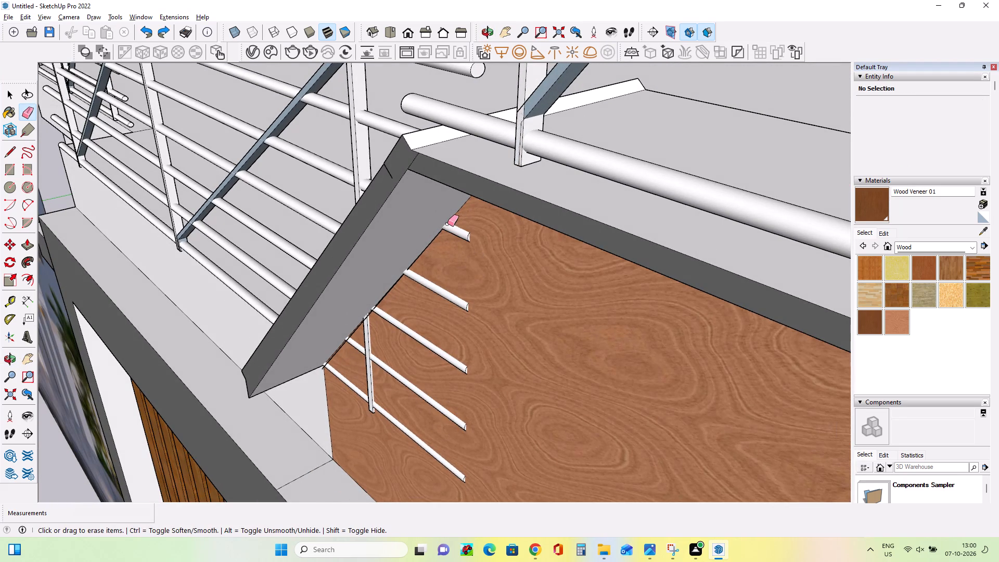
Draw a short edge about 3/4" long across the topmost protruding bar where it meets the sloping coping.
{"action": "scroll", "coordinate": [447, 224], "scroll_direction": "up", "scroll_amount": 6}
{"action": "middle_click_drag", "start_coordinate": [470, 247], "coordinate": [474, 262]}
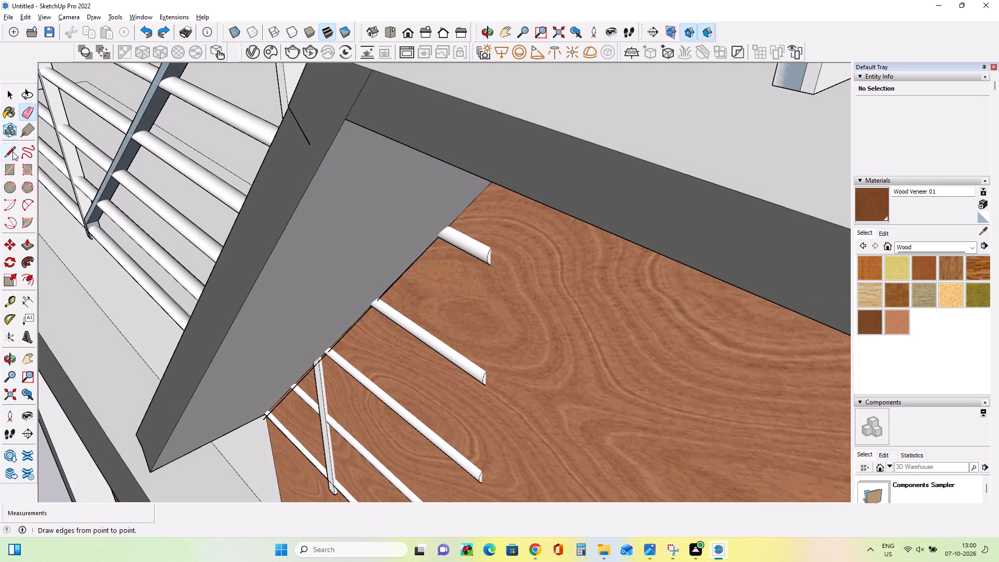
{"action": "left_click", "coordinate": [12, 151]}
{"action": "scroll", "coordinate": [438, 237], "scroll_direction": "up", "scroll_amount": 2}
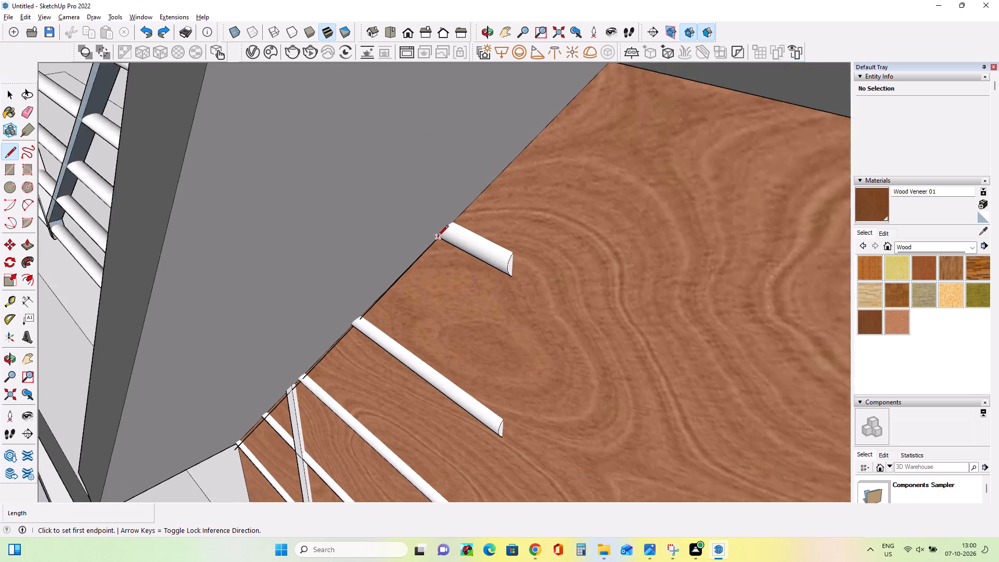
{"action": "scroll", "coordinate": [438, 237], "scroll_direction": "up", "scroll_amount": 6}
{"action": "left_click", "coordinate": [438, 239]}
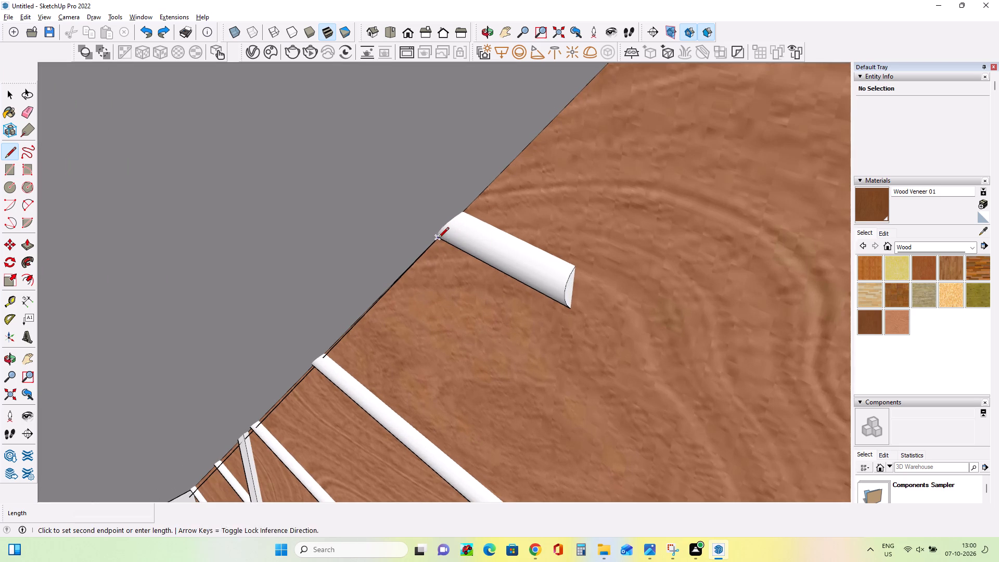
{"action": "left_click", "coordinate": [466, 214]}
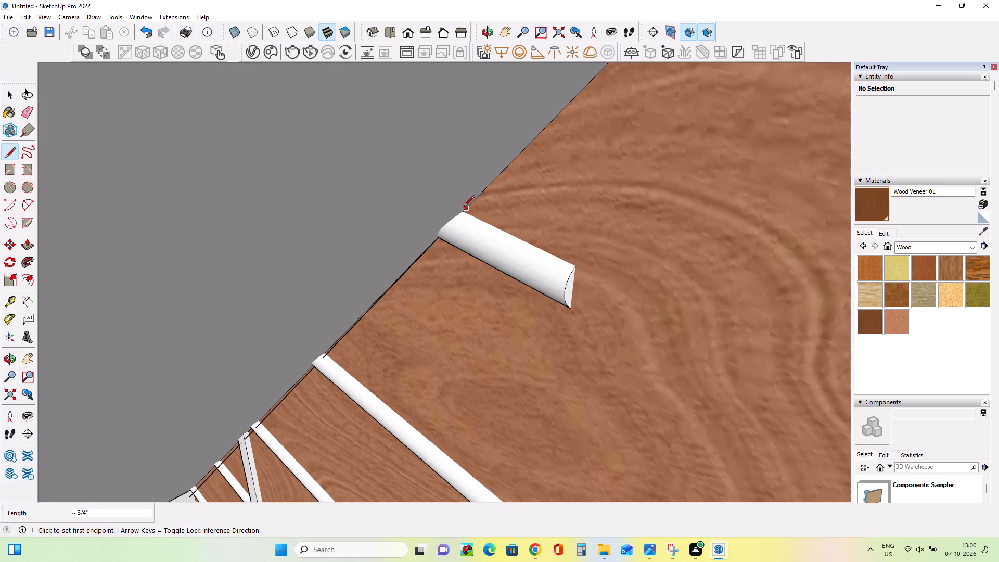
{"action": "left_click", "coordinate": [464, 213]}
{"action": "scroll", "coordinate": [488, 319], "scroll_direction": "down", "scroll_amount": 5}
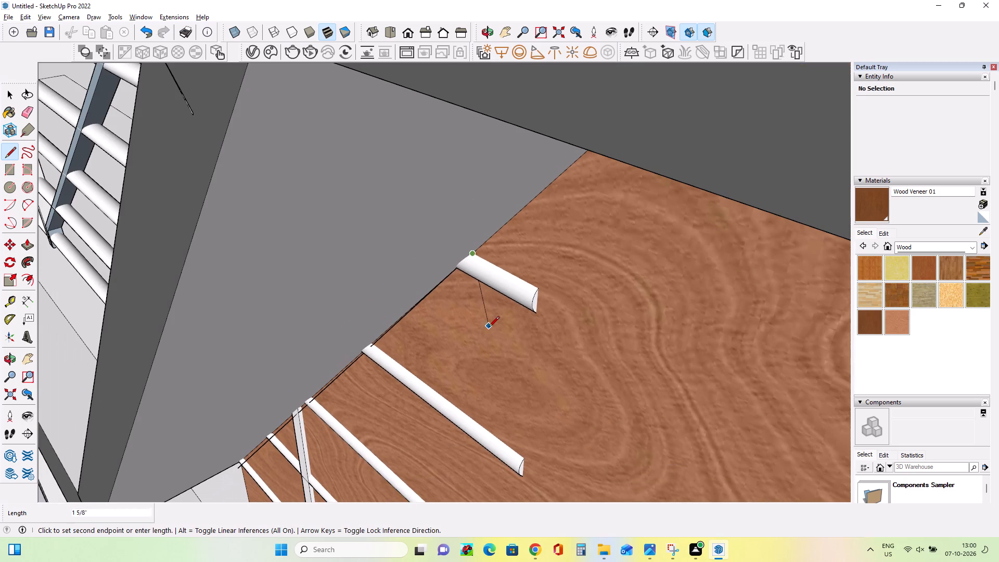
{"action": "key", "text": "Escape"}
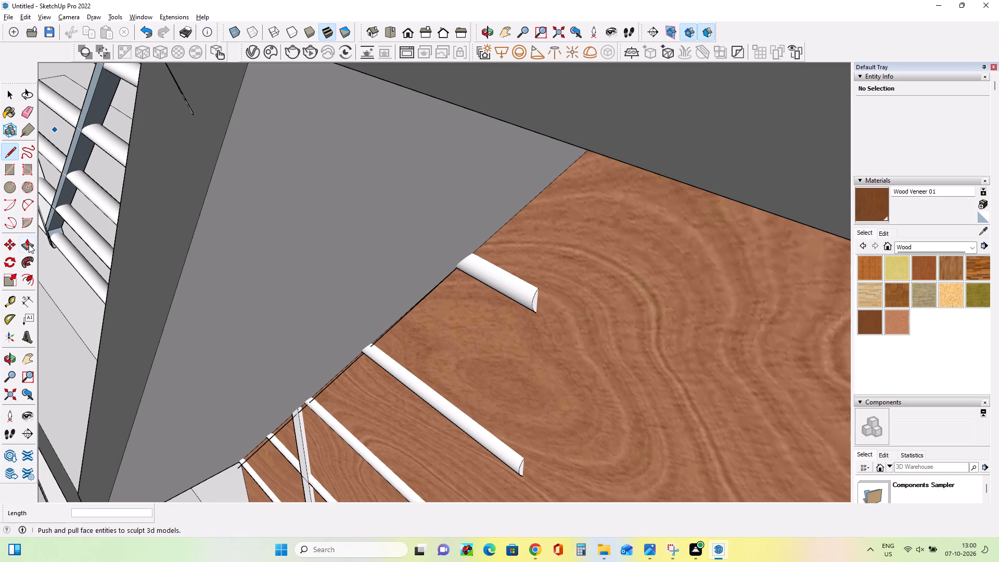
Push/Pull the orange wood wall face outward about 1/8" to cover the grille bars protruding past the sloping coping.
{"action": "left_click", "coordinate": [29, 244]}
{"action": "middle_click_drag", "start_coordinate": [565, 327], "coordinate": [472, 317]}
{"action": "middle_click_drag", "start_coordinate": [477, 338], "coordinate": [654, 308]}
{"action": "scroll", "coordinate": [654, 308], "scroll_direction": "down", "scroll_amount": 4}
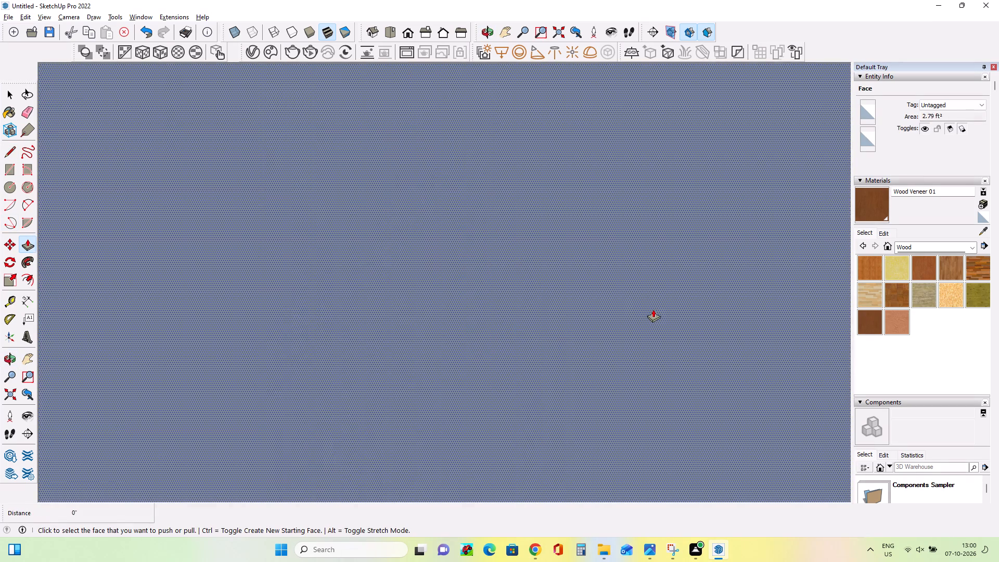
{"action": "scroll", "coordinate": [653, 309], "scroll_direction": "down", "scroll_amount": 20}
{"action": "scroll", "coordinate": [653, 309], "scroll_direction": "down", "scroll_amount": 6}
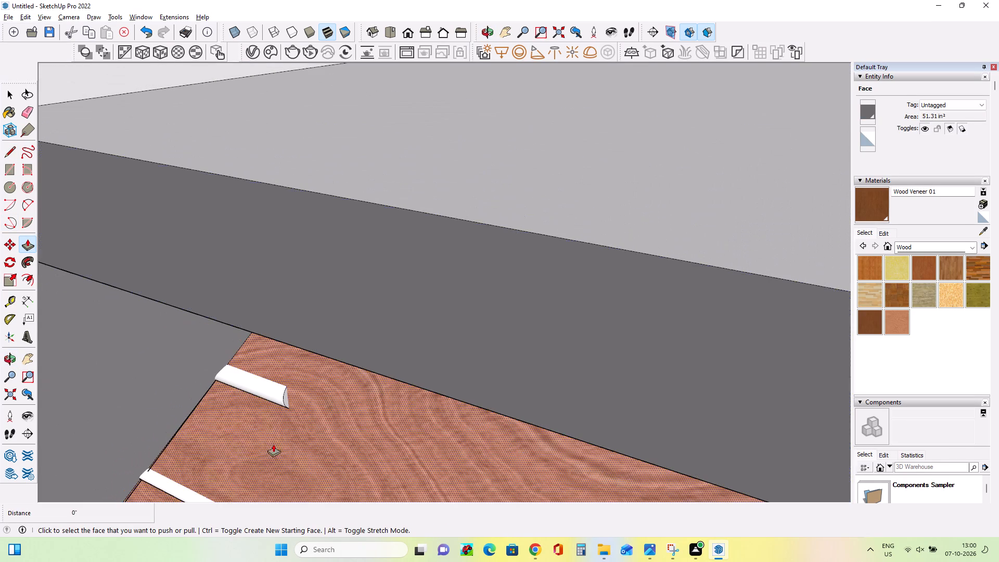
{"action": "scroll", "coordinate": [272, 405], "scroll_direction": "up", "scroll_amount": 7}
{"action": "left_click", "coordinate": [299, 393]}
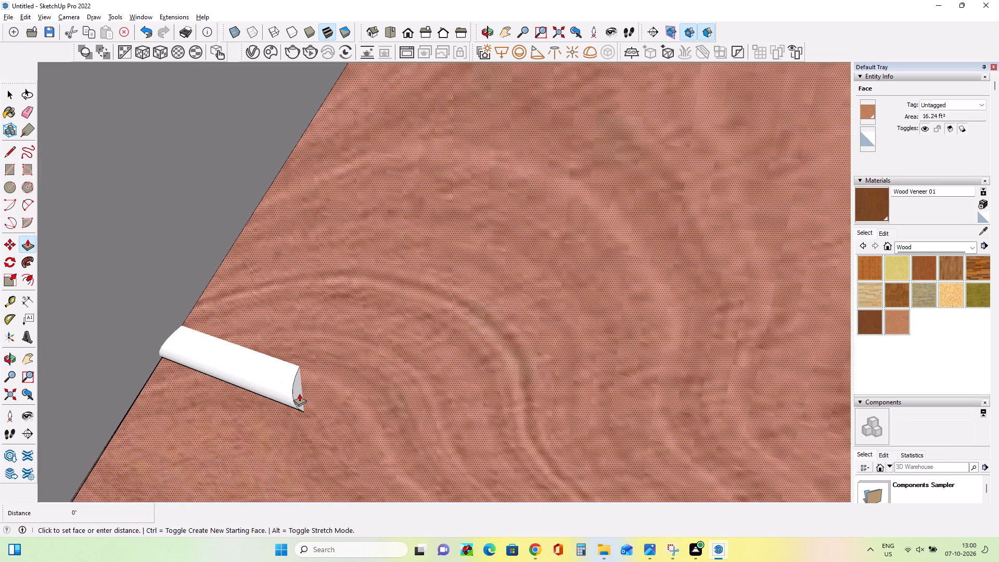
{"action": "key", "text": "Escape"}
{"action": "left_click", "coordinate": [298, 398]}
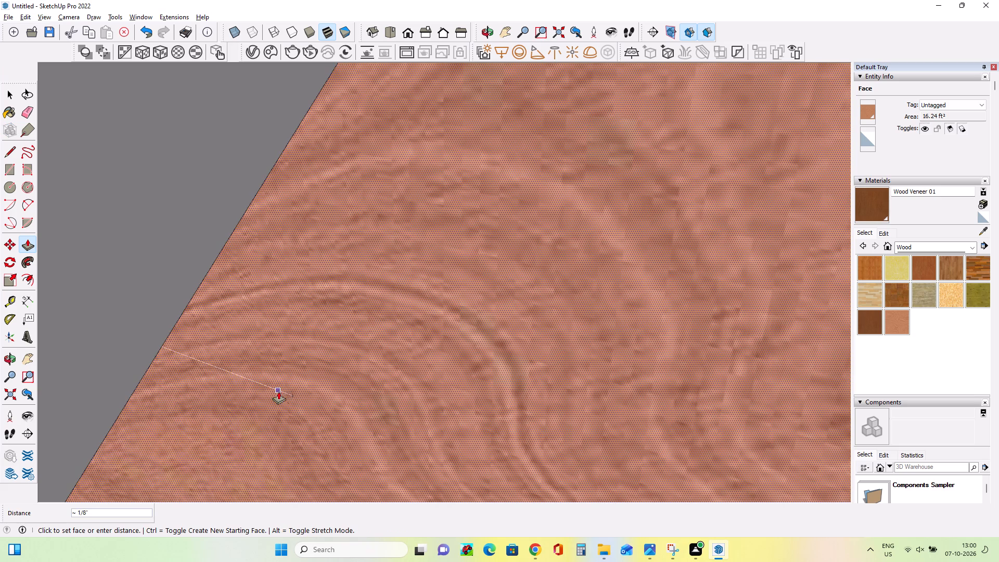
{"action": "left_click", "coordinate": [278, 390]}
Pull the orange wood wall face out a further 15/16" to cover the grille post below the sloping coping.
{"action": "scroll", "coordinate": [374, 370], "scroll_direction": "down", "scroll_amount": 19}
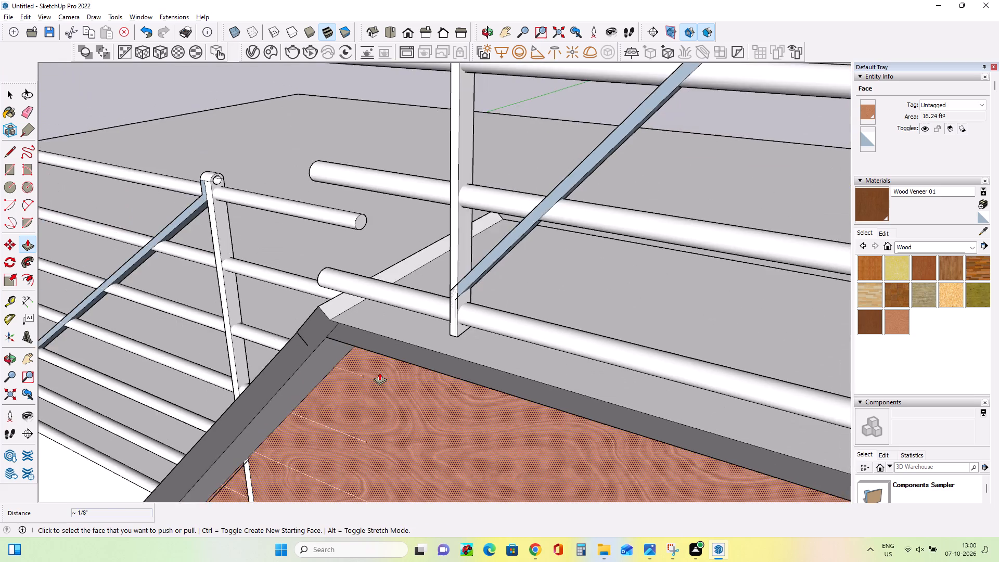
{"action": "scroll", "coordinate": [379, 372], "scroll_direction": "down", "scroll_amount": 8}
{"action": "middle_click_drag", "start_coordinate": [313, 455], "coordinate": [412, 376]}
{"action": "scroll", "coordinate": [426, 433], "scroll_direction": "down", "scroll_amount": 1}
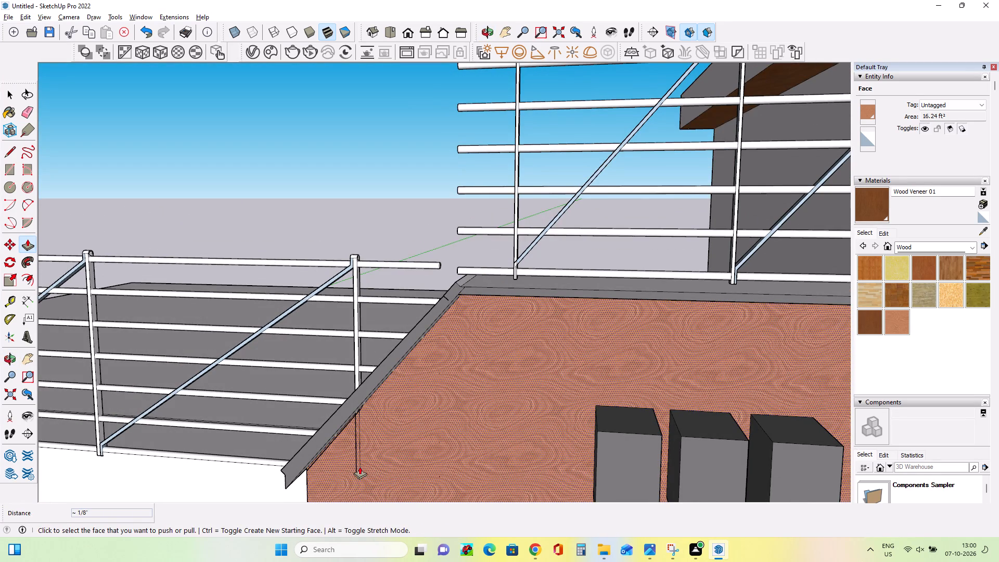
{"action": "scroll", "coordinate": [360, 466], "scroll_direction": "up", "scroll_amount": 8}
{"action": "left_click", "coordinate": [359, 464]}
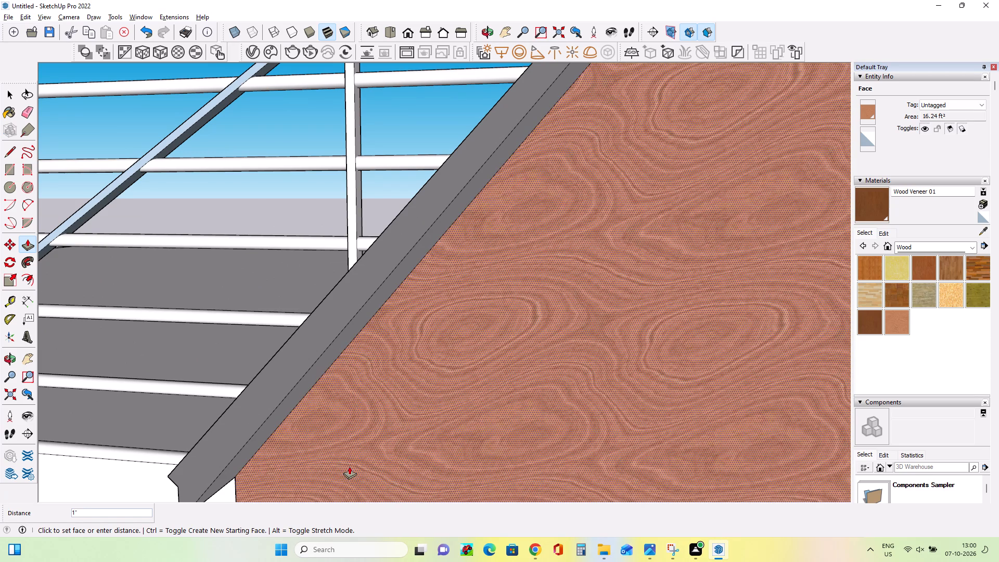
{"action": "left_click", "coordinate": [349, 466]}
Copy the front grille on the lower white parapet to the empty space beside the house, about 20' 5" away.
{"action": "scroll", "coordinate": [451, 405], "scroll_direction": "down", "scroll_amount": 18}
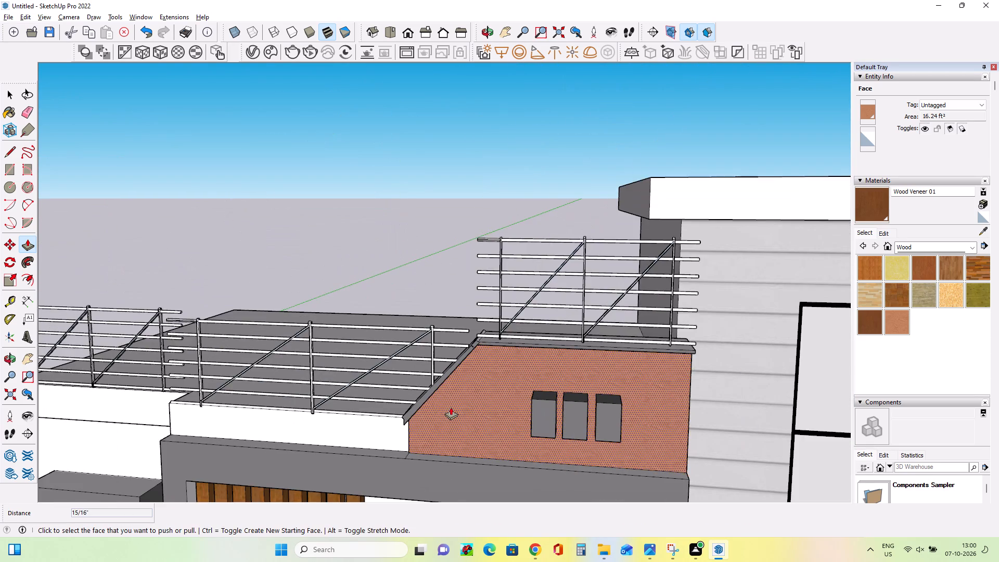
{"action": "scroll", "coordinate": [451, 407], "scroll_direction": "down", "scroll_amount": 4}
{"action": "middle_click_drag", "start_coordinate": [451, 408], "coordinate": [485, 409]}
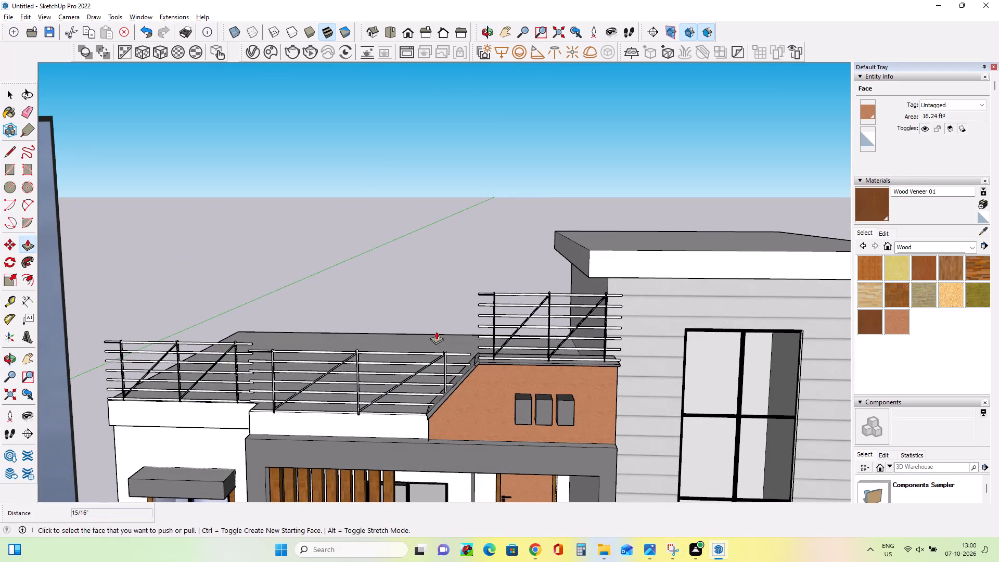
{"action": "middle_click_drag", "start_coordinate": [220, 412], "coordinate": [481, 375]}
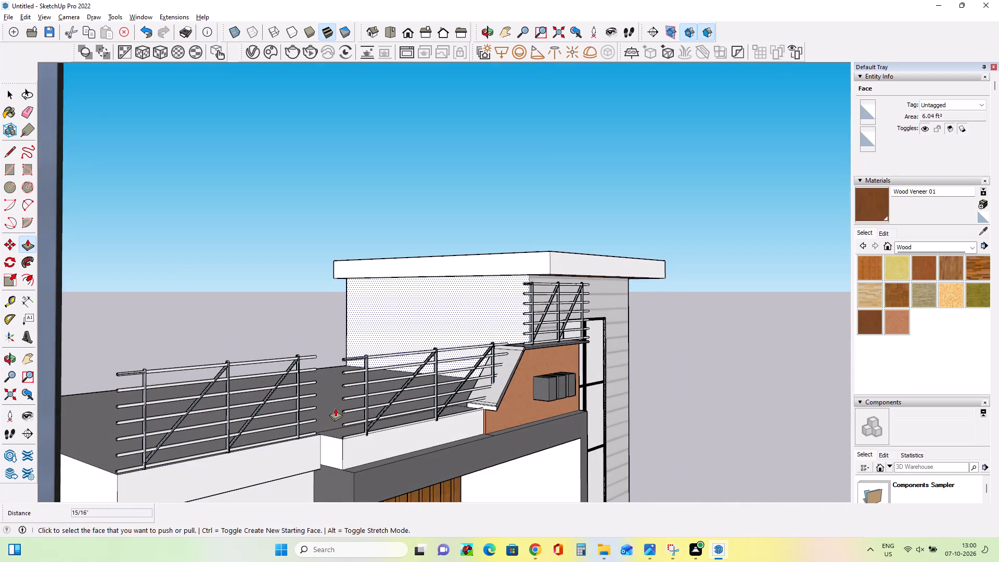
{"action": "middle_click_drag", "start_coordinate": [335, 408], "coordinate": [365, 429]}
{"action": "scroll", "coordinate": [395, 395], "scroll_direction": "down", "scroll_amount": 6}
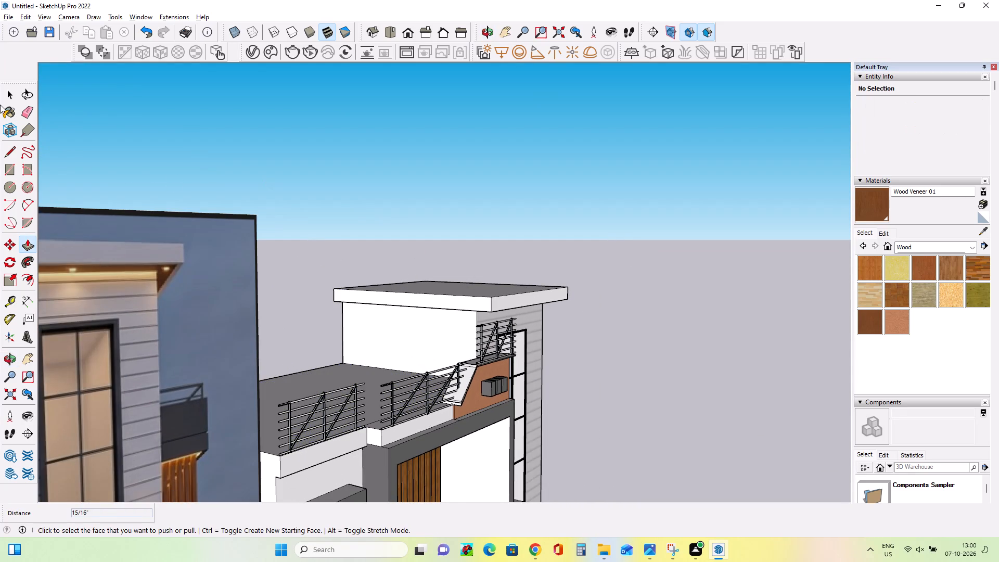
{"action": "left_click", "coordinate": [10, 94]}
{"action": "left_click", "coordinate": [256, 162]}
{"action": "left_click", "coordinate": [304, 429]}
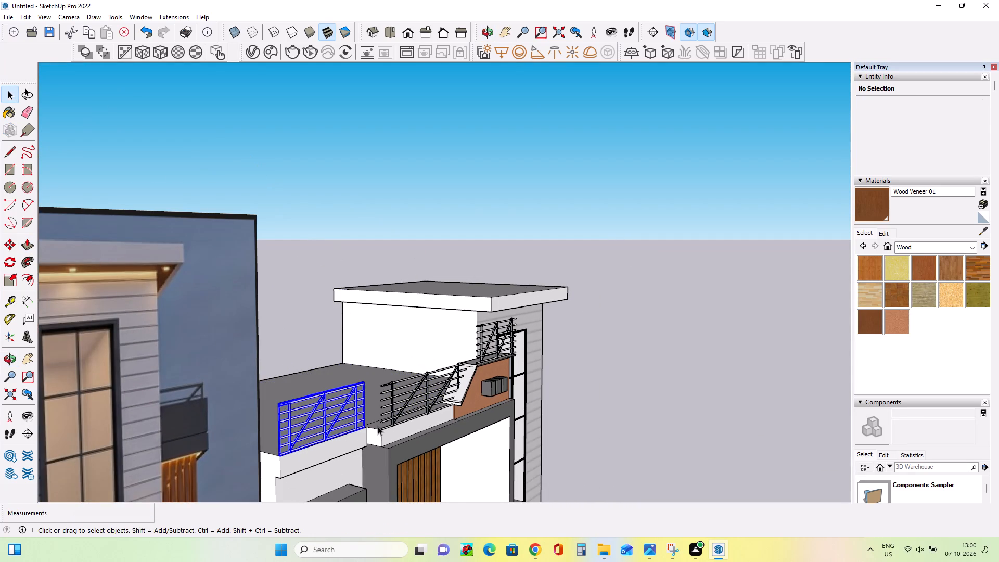
{"action": "left_click", "coordinate": [7, 241]}
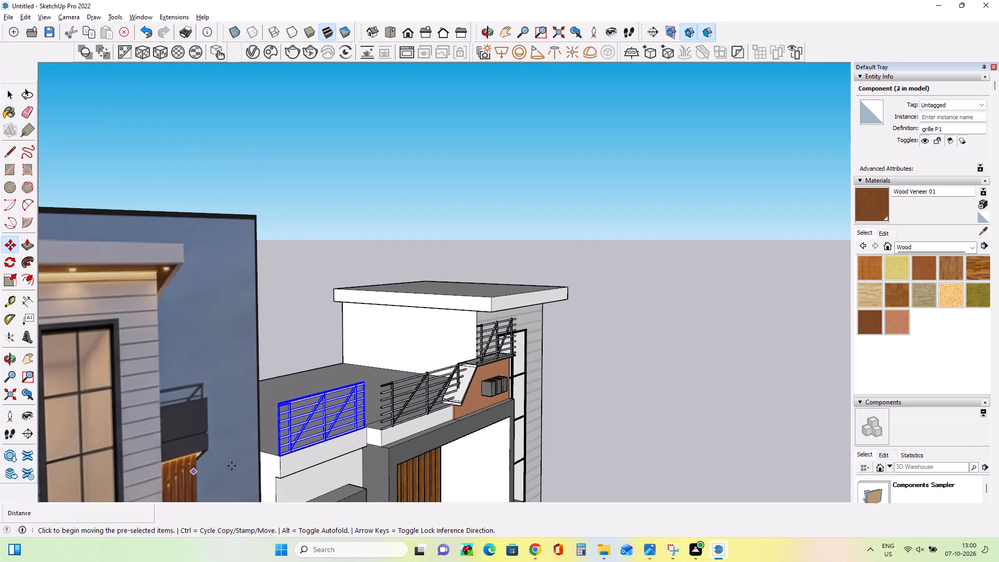
{"action": "left_click", "coordinate": [279, 456]}
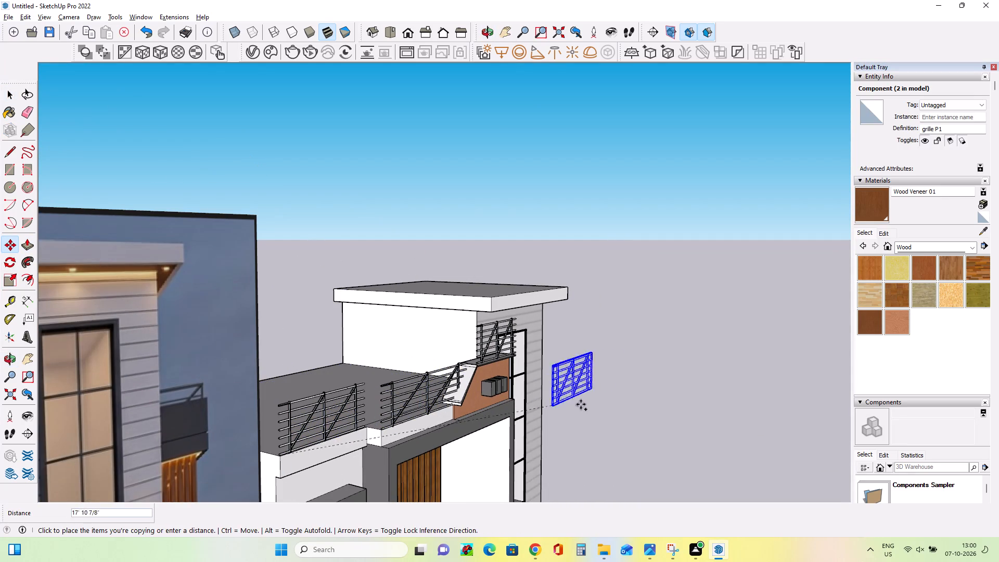
{"action": "left_click", "coordinate": [618, 403]}
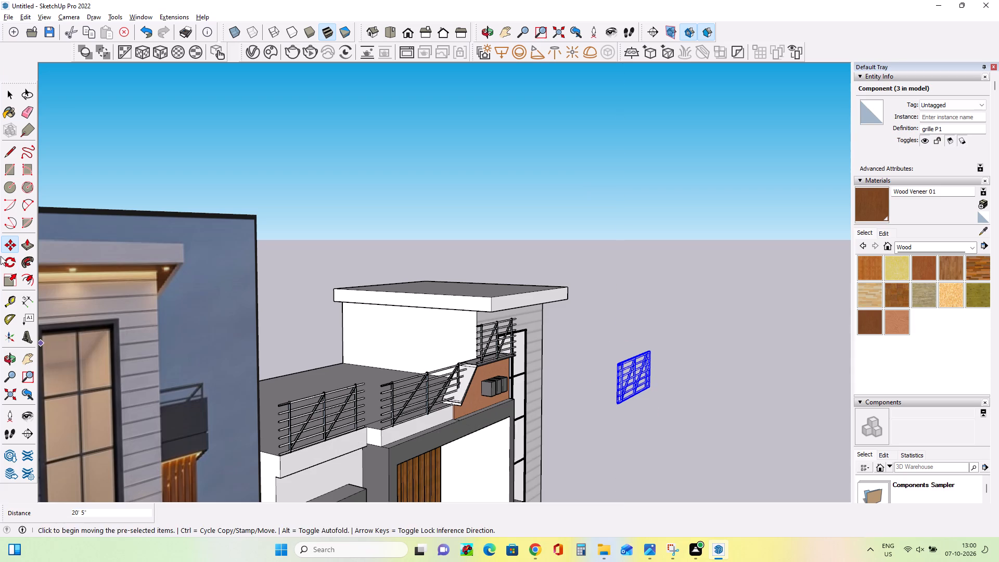
Rotate the copied grille 90° horizontally so it runs perpendicular to the front grilles.
{"action": "left_click", "coordinate": [10, 264]}
{"action": "left_click", "coordinate": [677, 433]}
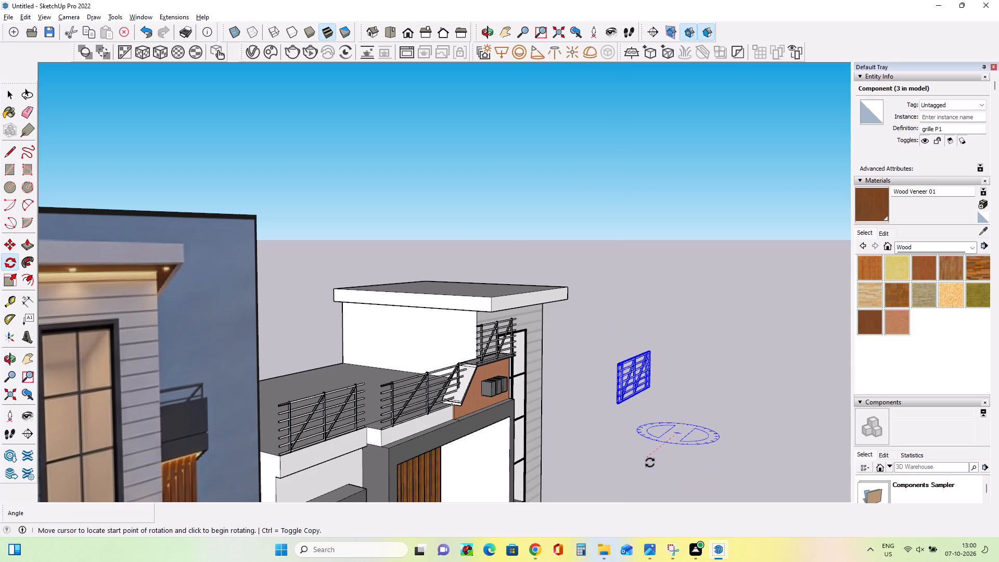
{"action": "left_click", "coordinate": [650, 463]}
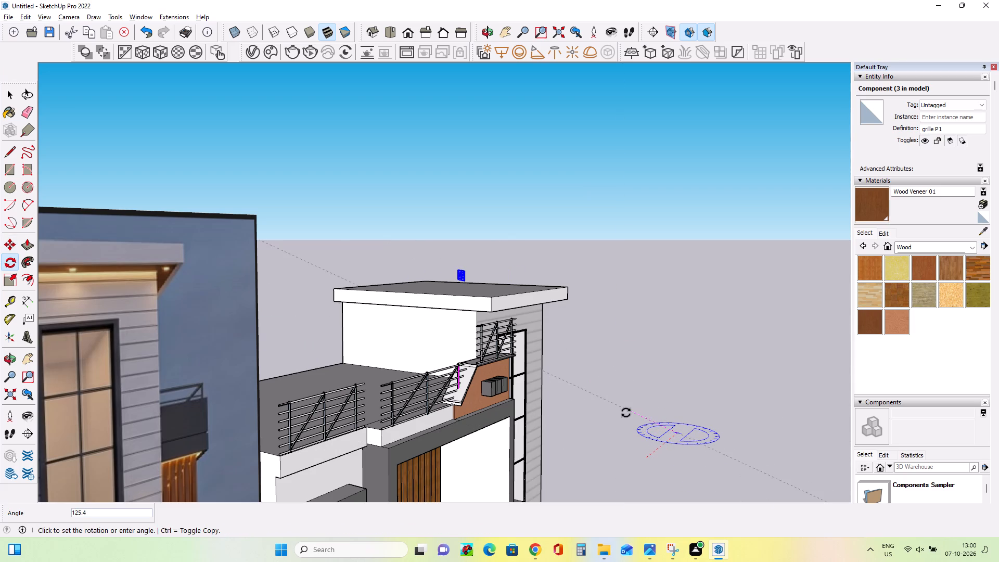
{"action": "left_click", "coordinate": [625, 420]}
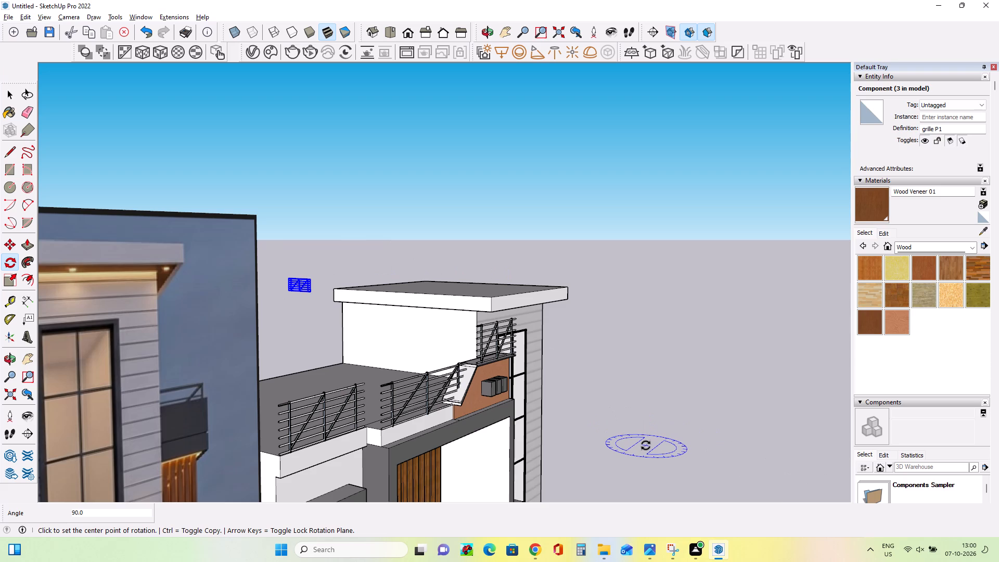
Move the rotated grille onto the outer front corner of the projecting white parapet, above its short side return.
{"action": "left_click", "coordinate": [12, 245]}
{"action": "left_click", "coordinate": [310, 292]}
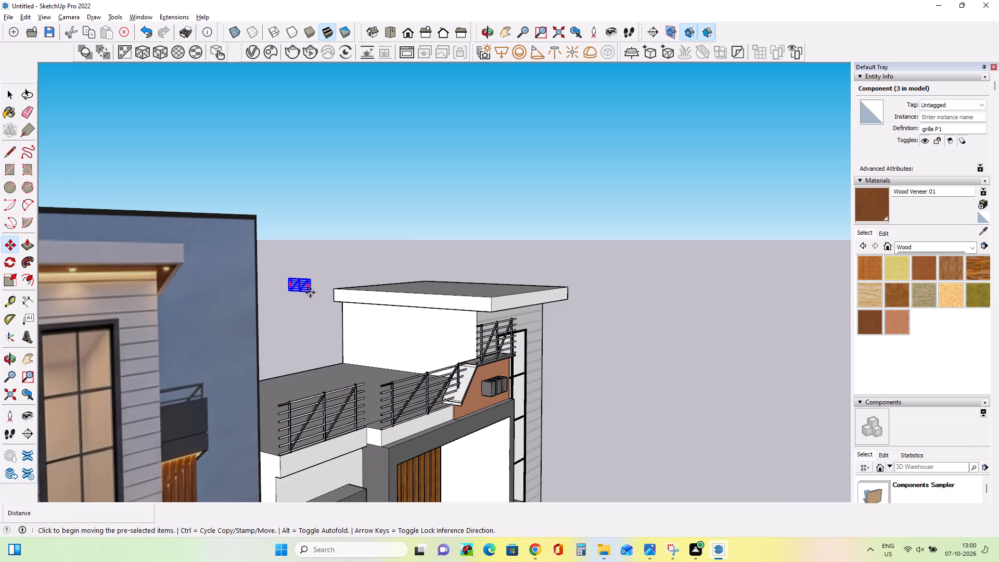
{"action": "scroll", "coordinate": [388, 432], "scroll_direction": "up", "scroll_amount": 11}
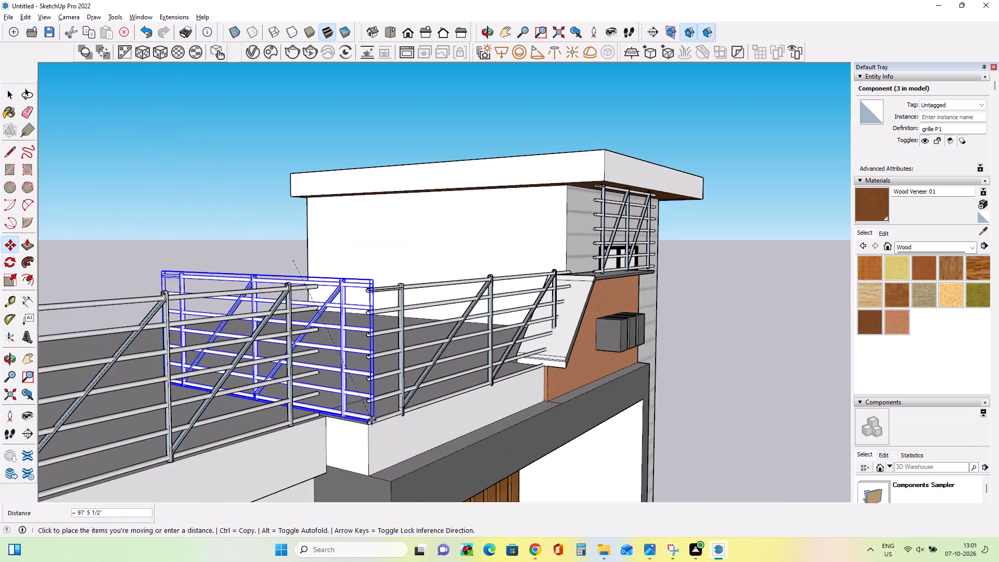
{"action": "scroll", "coordinate": [372, 420], "scroll_direction": "up", "scroll_amount": 3}
{"action": "left_click", "coordinate": [368, 427]}
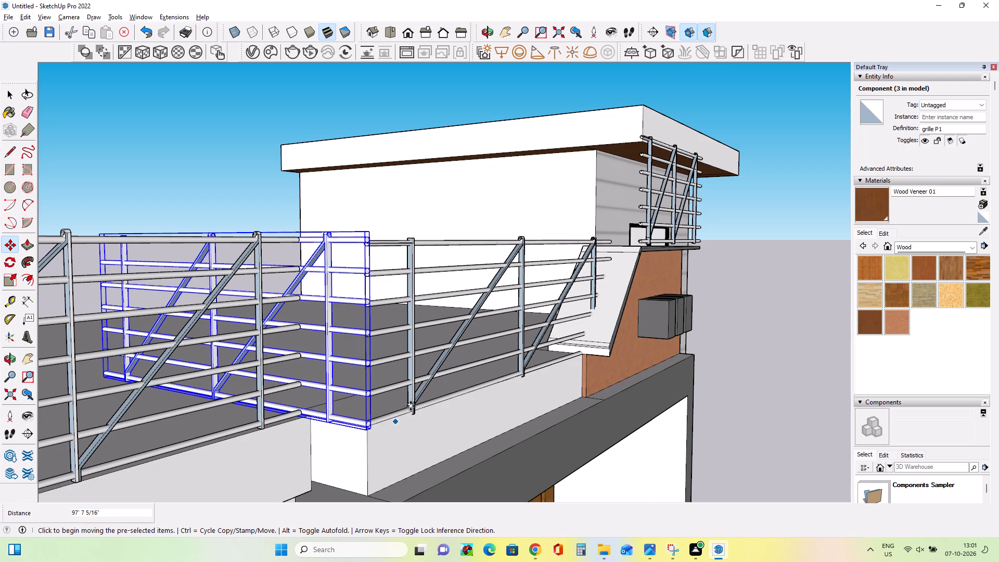
Scale the rotated grille down to the short parapet return, with red and blue factors of about 1.39 and 0.20.
{"action": "scroll", "coordinate": [411, 404], "scroll_direction": "down", "scroll_amount": 12}
{"action": "middle_click_drag", "start_coordinate": [301, 339], "coordinate": [301, 389]}
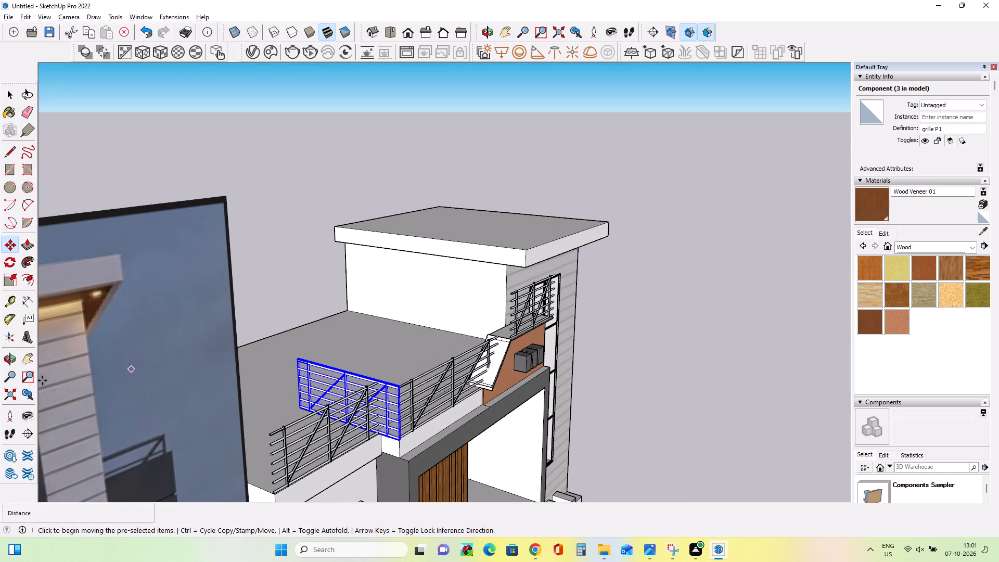
{"action": "left_click_drag", "start_coordinate": [9, 288], "coordinate": [5, 265]}
{"action": "left_click", "coordinate": [9, 261]}
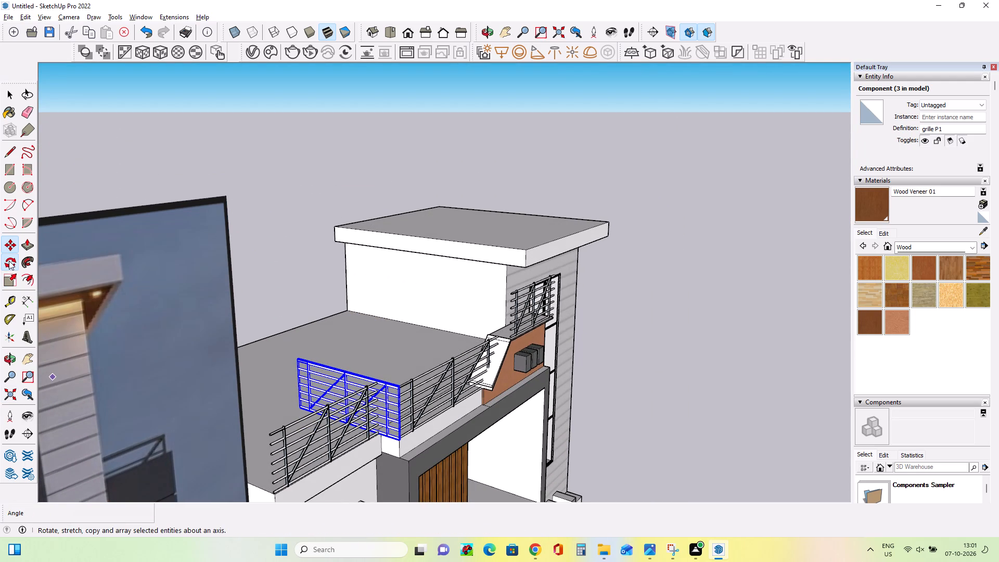
{"action": "left_click", "coordinate": [10, 276]}
{"action": "left_click", "coordinate": [300, 381]}
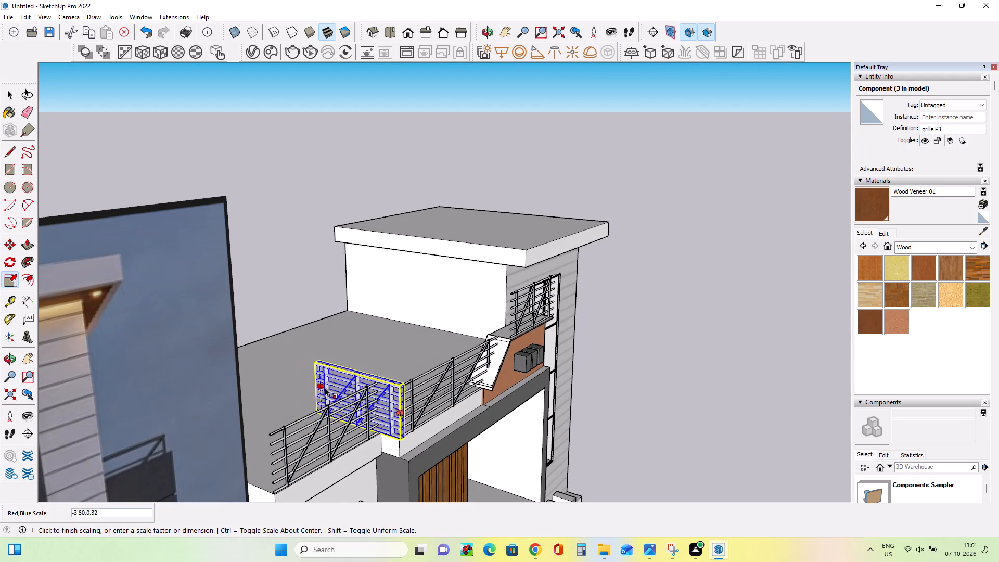
{"action": "left_click", "coordinate": [375, 404]}
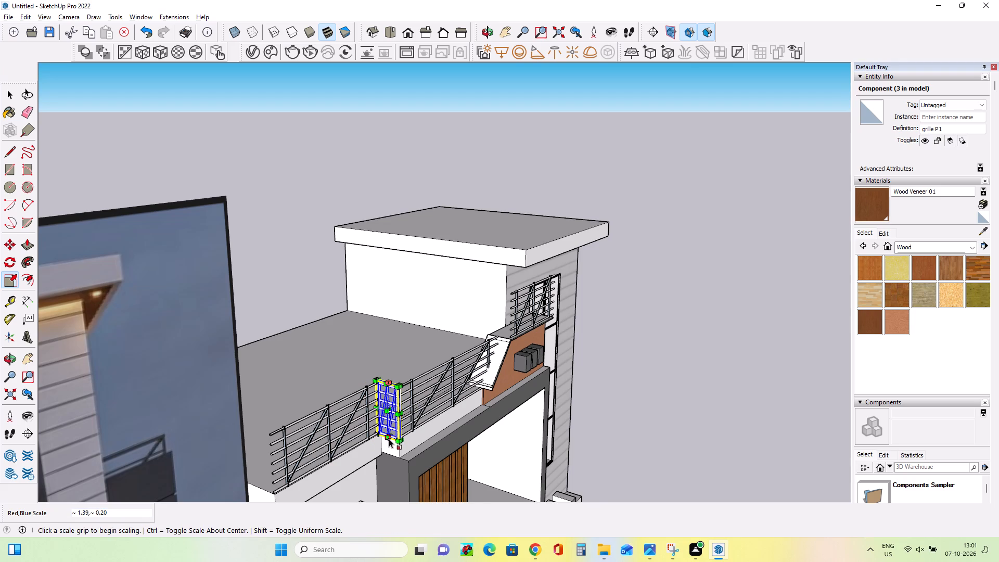
Move the shortened return grille about 2 15/16" onto the front corner of the parapet.
{"action": "scroll", "coordinate": [389, 439], "scroll_direction": "up", "scroll_amount": 13}
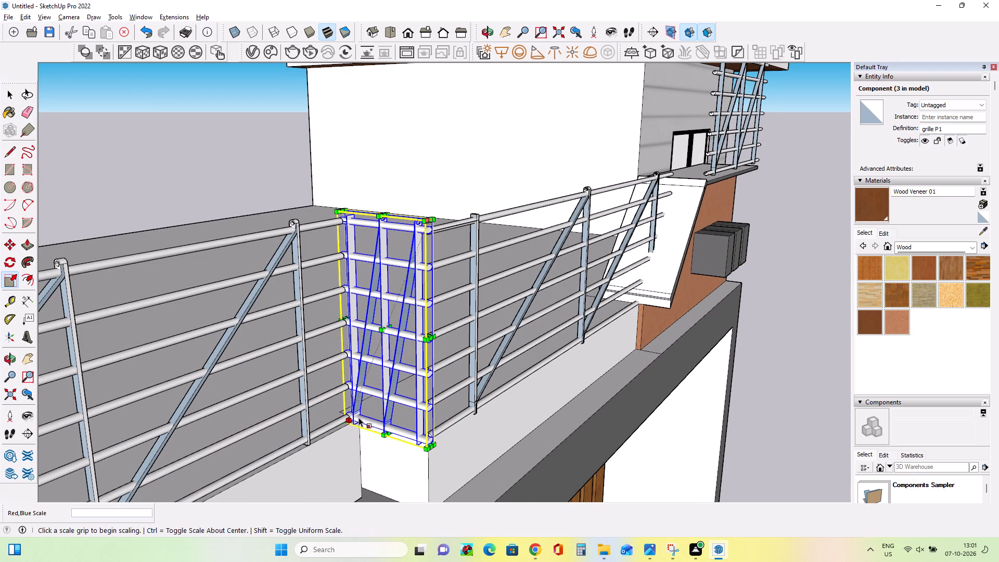
{"action": "middle_click_drag", "start_coordinate": [446, 409], "coordinate": [364, 406]}
{"action": "scroll", "coordinate": [317, 401], "scroll_direction": "up", "scroll_amount": 1}
{"action": "middle_click_drag", "start_coordinate": [317, 401], "coordinate": [281, 402]}
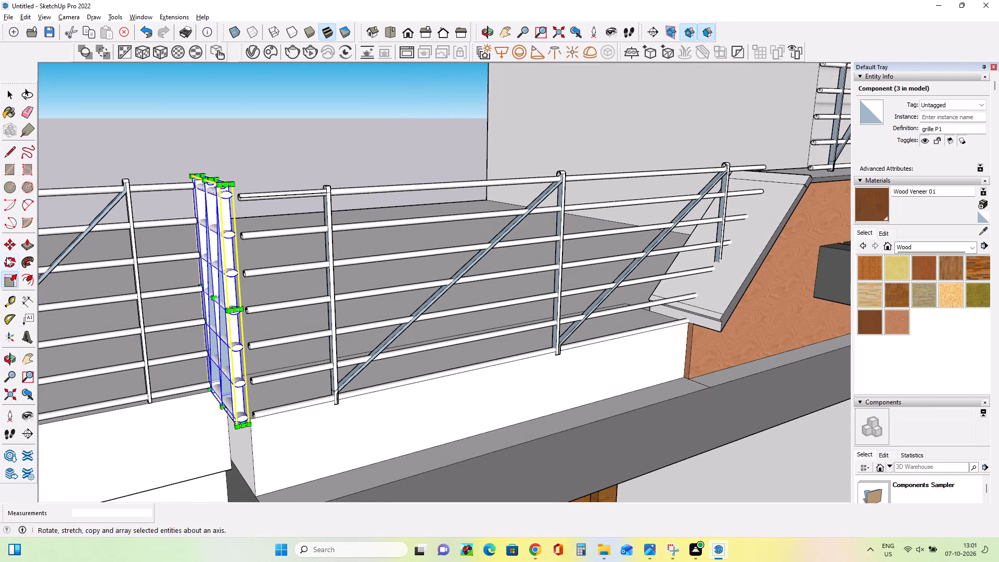
{"action": "left_click", "coordinate": [6, 257]}
{"action": "left_click", "coordinate": [11, 245]}
{"action": "left_click", "coordinate": [239, 427]}
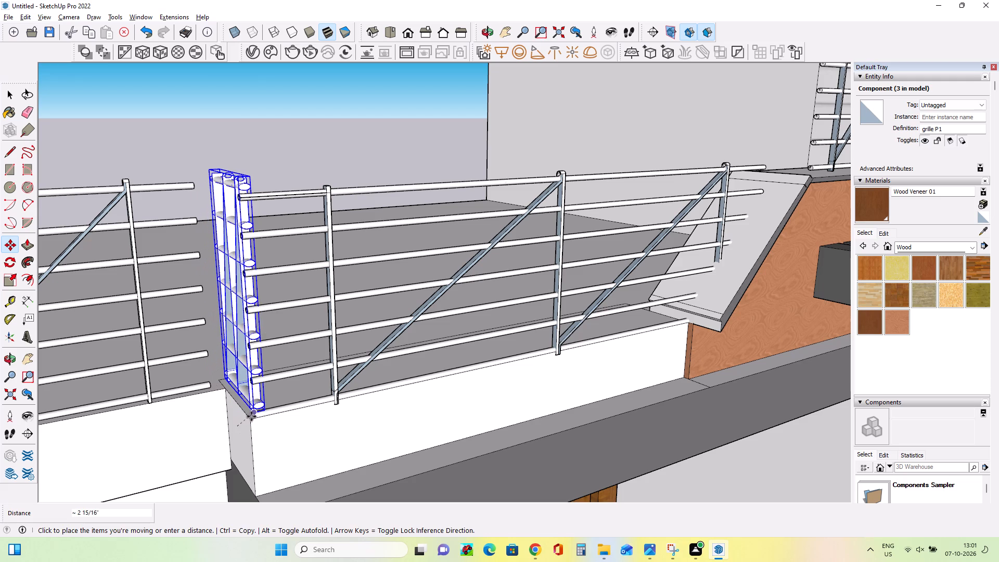
{"action": "left_click", "coordinate": [251, 418]}
Thin the return grille with a red-axis scale factor of 0.26.
{"action": "scroll", "coordinate": [213, 365], "scroll_direction": "up", "scroll_amount": 4}
{"action": "middle_click_drag", "start_coordinate": [223, 384], "coordinate": [225, 389]}
{"action": "left_click_drag", "start_coordinate": [5, 254], "coordinate": [12, 270]}
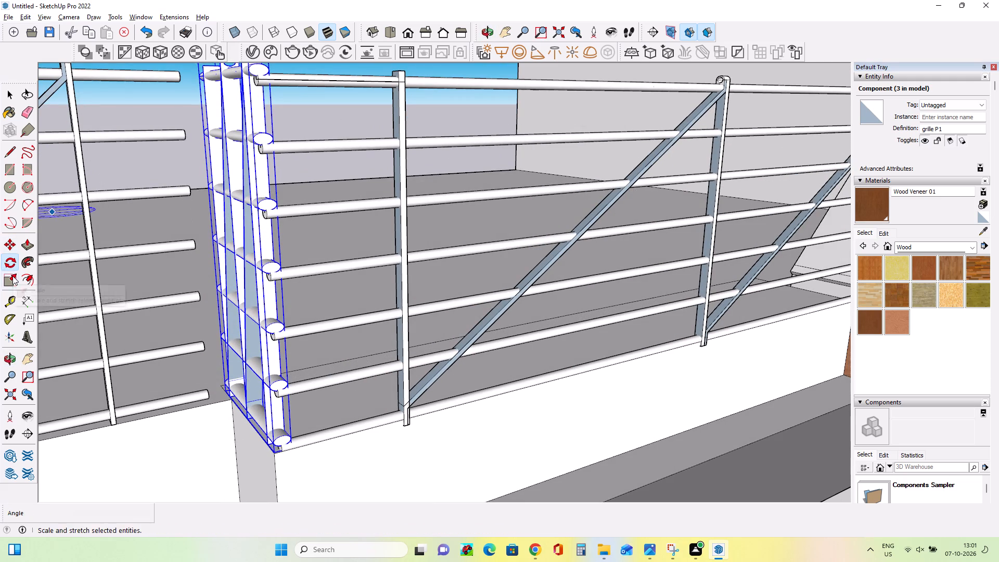
{"action": "left_click", "coordinate": [12, 276]}
{"action": "left_click", "coordinate": [234, 249]}
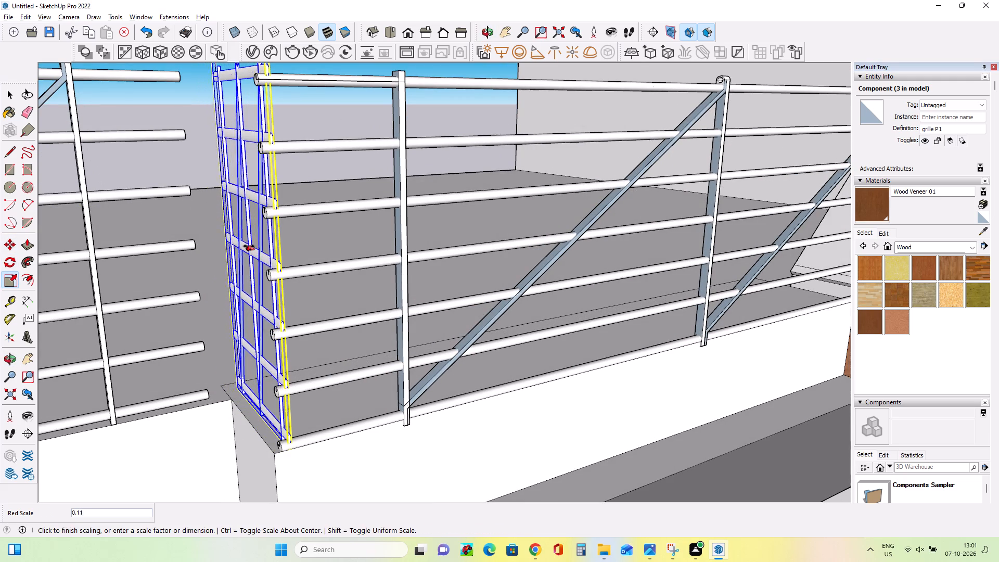
{"action": "left_click", "coordinate": [247, 246]}
Move the thinned return grille about 1 1/16" so it sits on the parapet's front corner.
{"action": "left_click", "coordinate": [10, 246]}
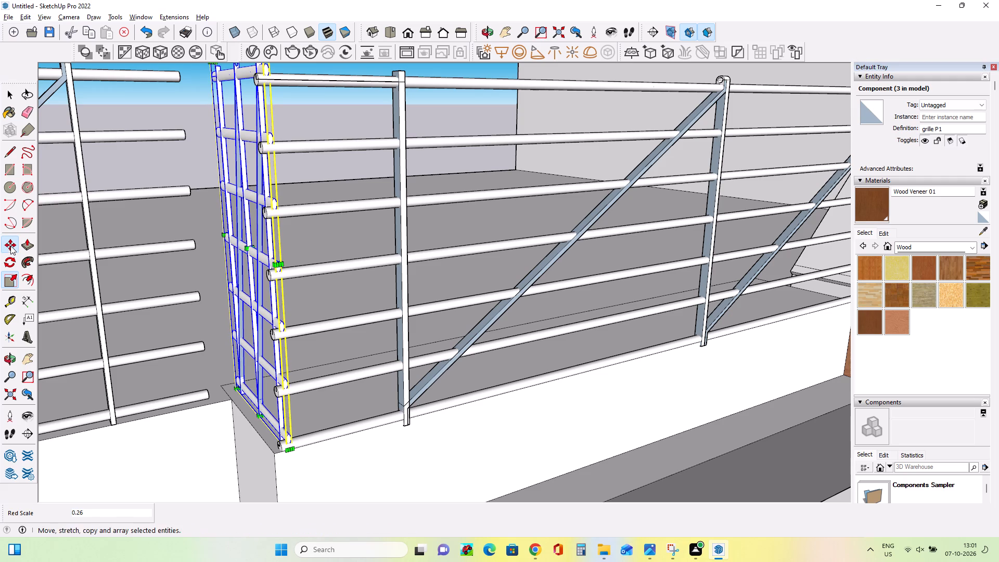
{"action": "left_click", "coordinate": [294, 443]}
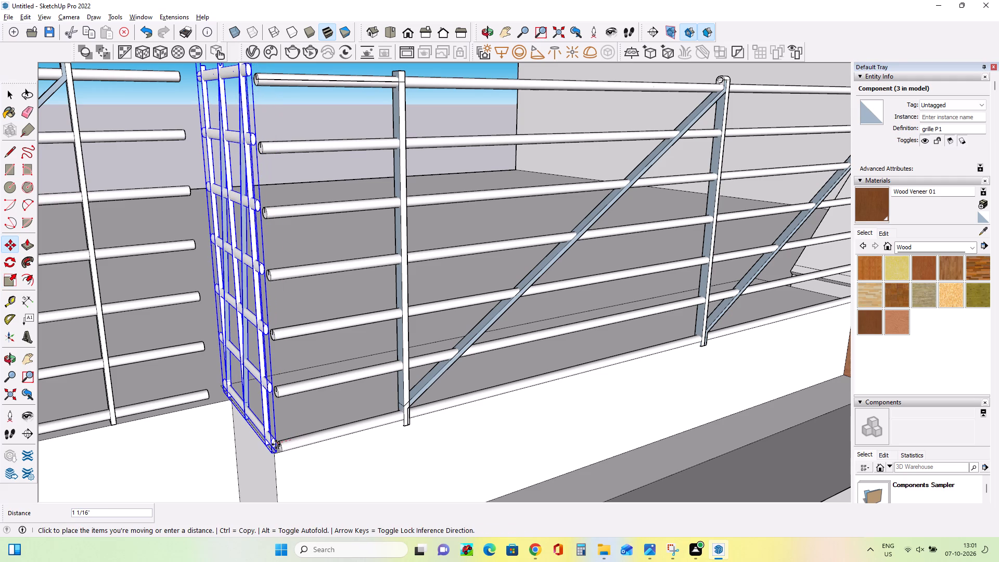
{"action": "left_click", "coordinate": [276, 445]}
{"action": "middle_click_drag", "start_coordinate": [380, 414], "coordinate": [380, 421]}
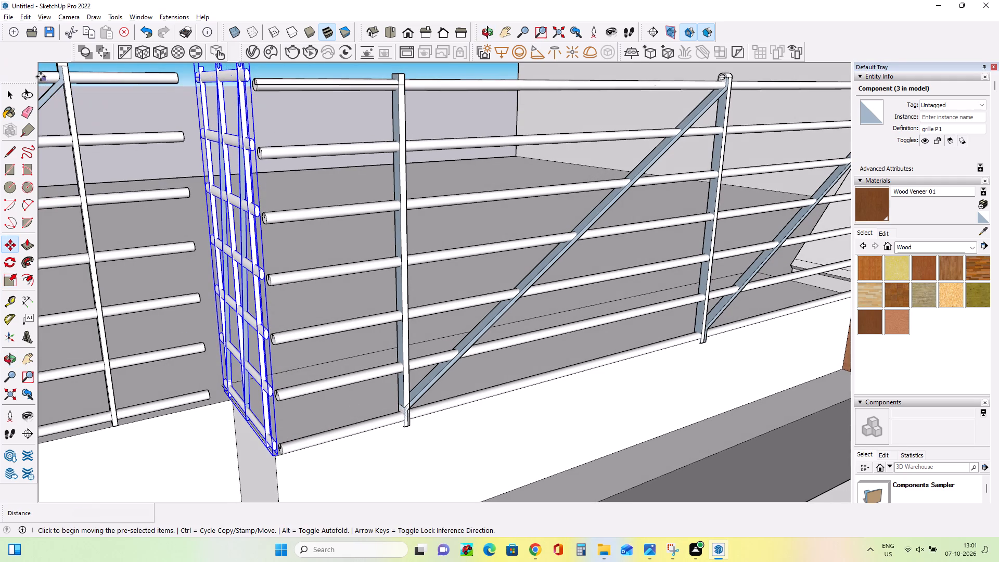
Stretch the lower white parapet's front grille to meet the return grille, with red and blue scale factors of about -1.03 and 1.03.
{"action": "left_click", "coordinate": [8, 99]}
{"action": "left_click", "coordinate": [65, 137]}
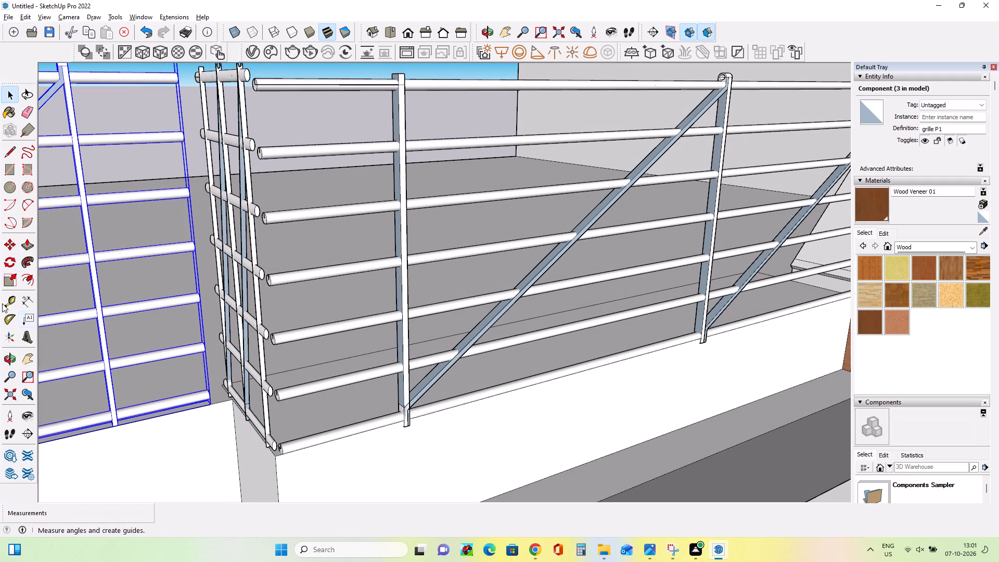
{"action": "left_click", "coordinate": [7, 273]}
{"action": "scroll", "coordinate": [201, 206], "scroll_direction": "down", "scroll_amount": 7}
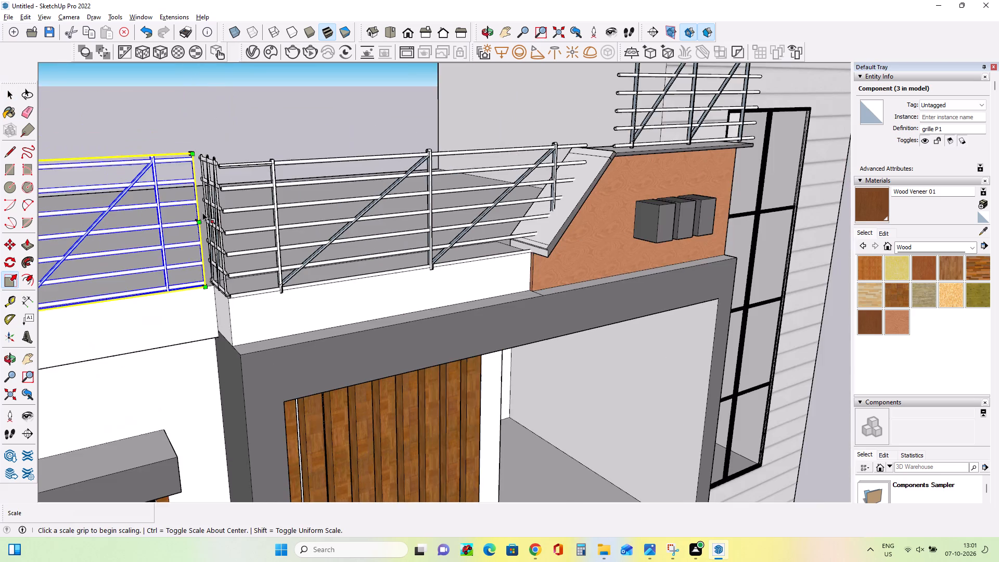
{"action": "scroll", "coordinate": [179, 208], "scroll_direction": "up", "scroll_amount": 8}
{"action": "middle_click_drag", "start_coordinate": [206, 230], "coordinate": [274, 258]}
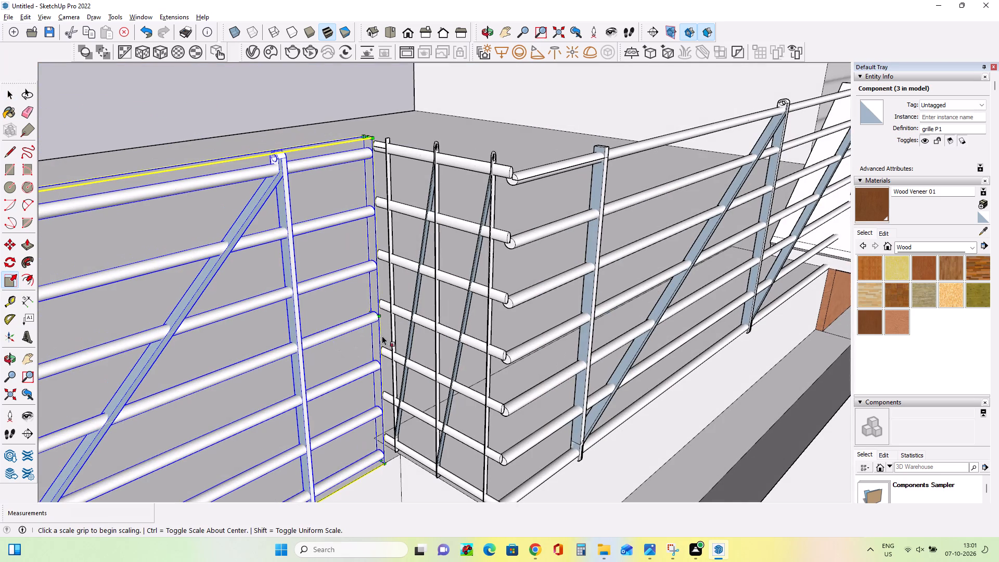
{"action": "left_click", "coordinate": [11, 270]}
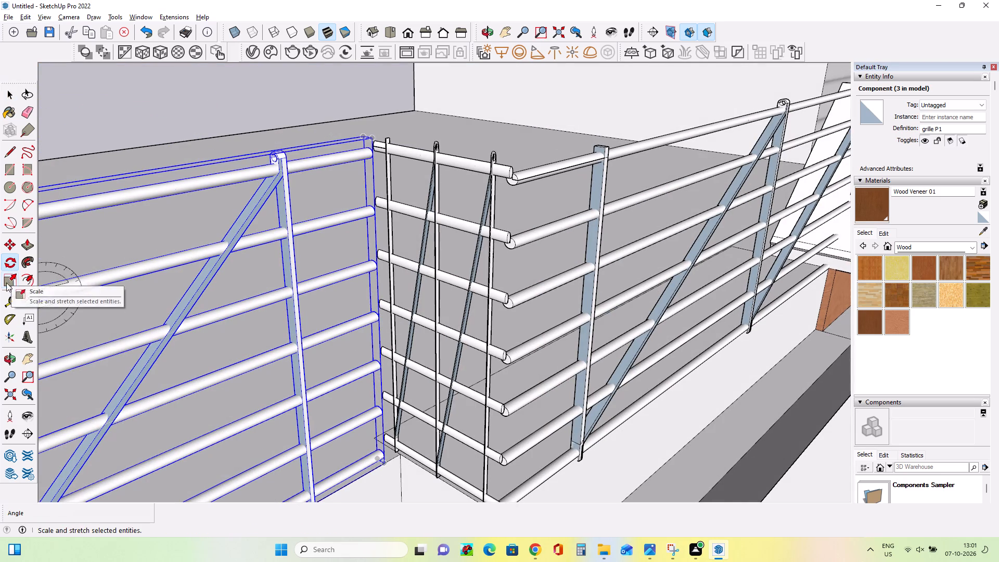
{"action": "left_click", "coordinate": [6, 283]}
{"action": "left_click", "coordinate": [378, 317]}
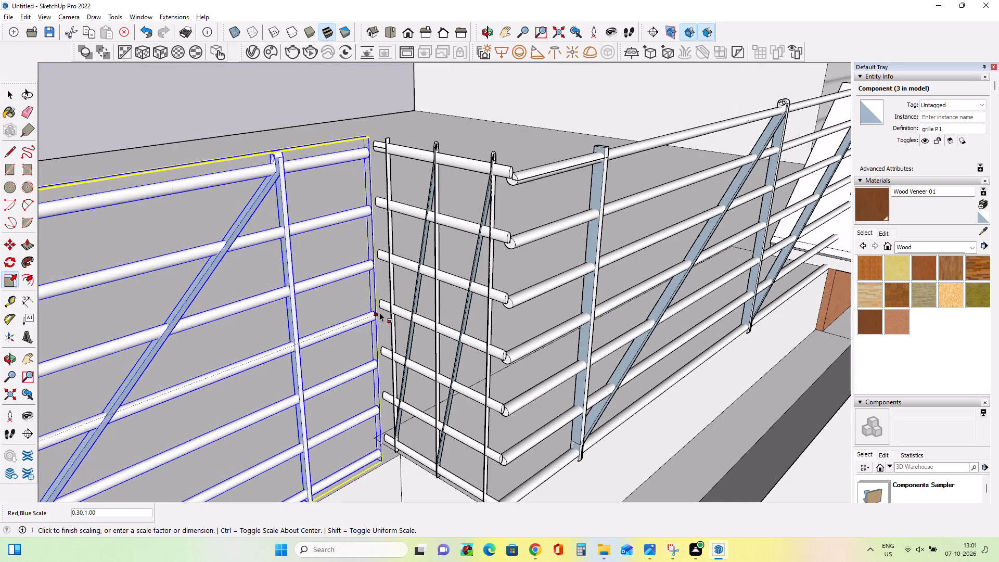
{"action": "left_click", "coordinate": [385, 297]}
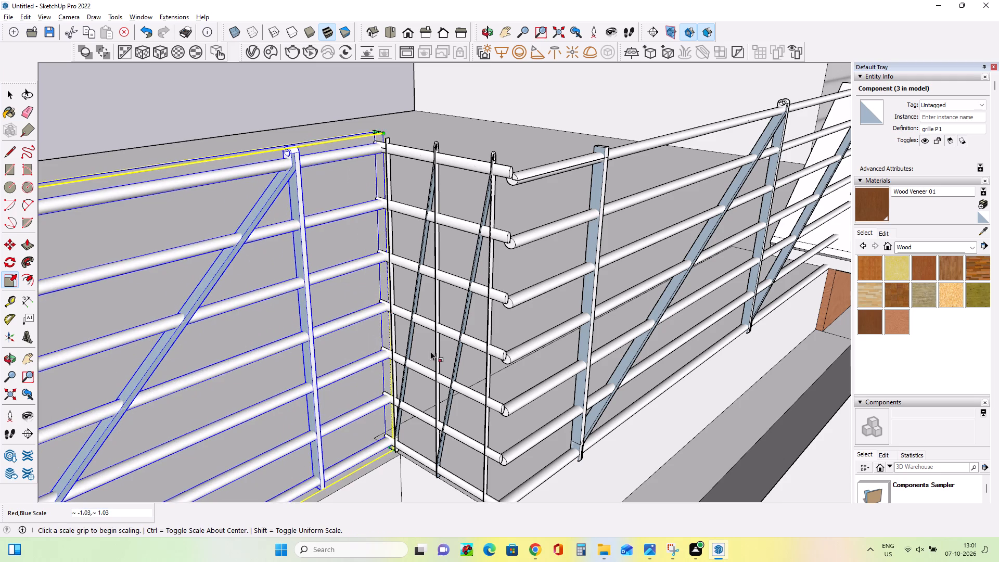
Examine the parapet grilles across the whole facade and compare them with the reference photo.
{"action": "scroll", "coordinate": [431, 352], "scroll_direction": "down", "scroll_amount": 15}
{"action": "middle_click_drag", "start_coordinate": [569, 410], "coordinate": [439, 367]}
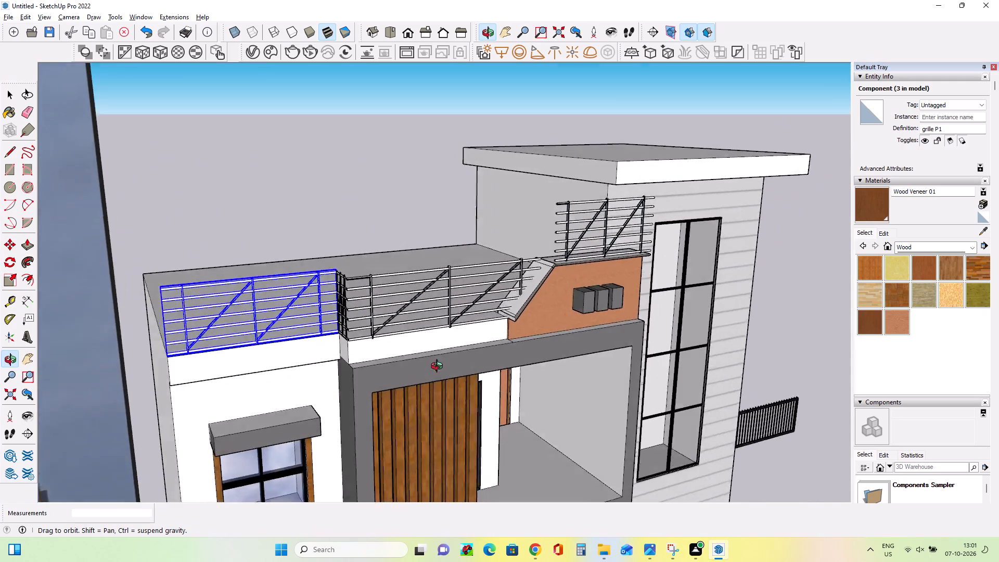
{"action": "middle_click_drag", "start_coordinate": [439, 367], "coordinate": [326, 366]}
{"action": "scroll", "coordinate": [462, 286], "scroll_direction": "up", "scroll_amount": 2}
{"action": "scroll", "coordinate": [462, 286], "scroll_direction": "down", "scroll_amount": 8}
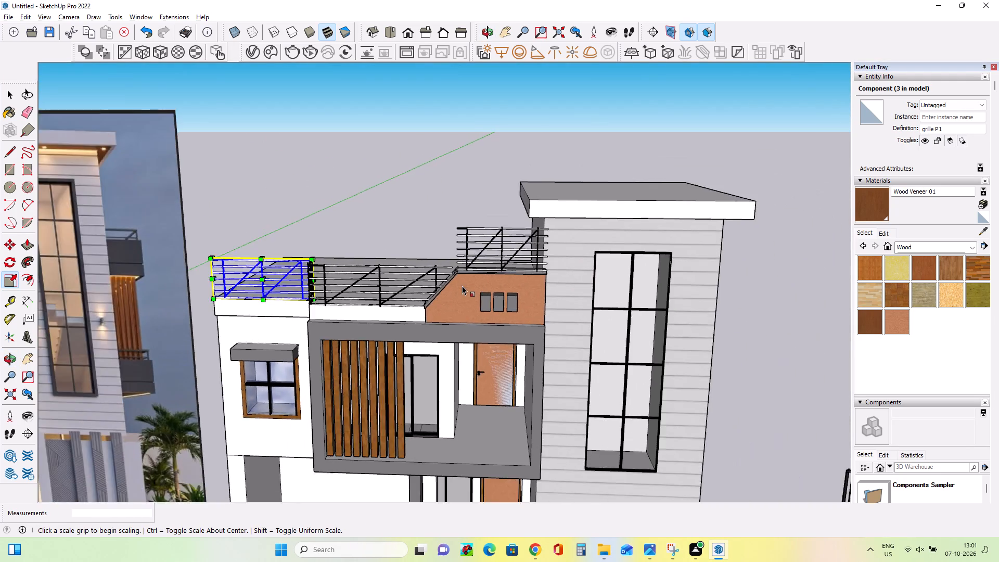
{"action": "scroll", "coordinate": [462, 286], "scroll_direction": "down", "scroll_amount": 5}
{"action": "scroll", "coordinate": [305, 267], "scroll_direction": "up", "scroll_amount": 2}
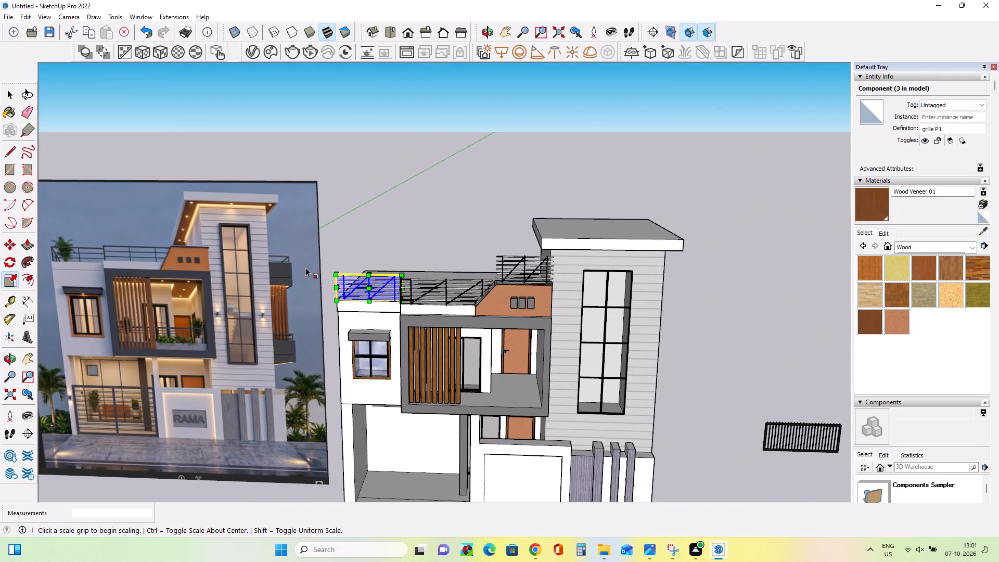
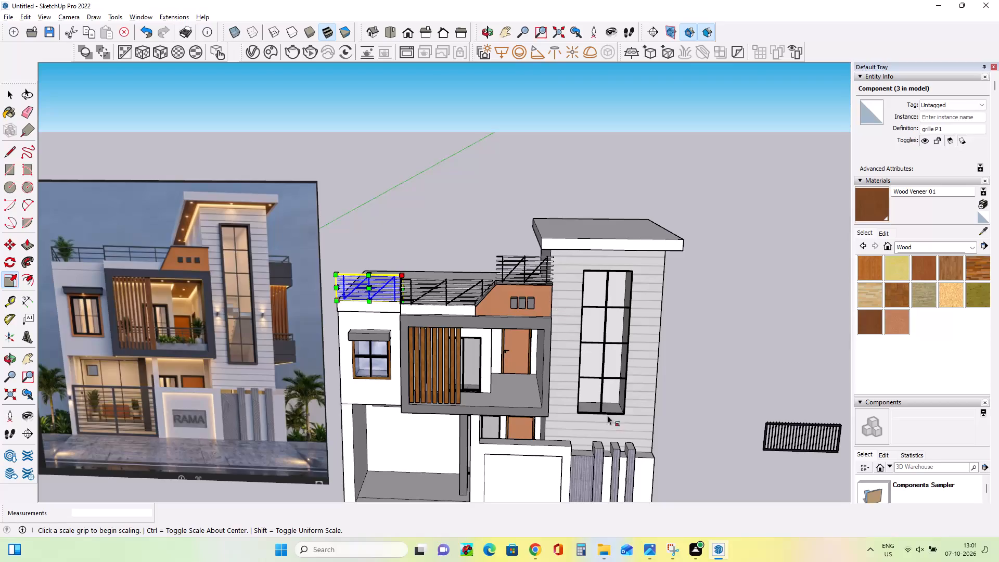
Delete the grille railing component standing on top of the orange sloped parapet beside the tower.
{"action": "scroll", "coordinate": [508, 278], "scroll_direction": "up", "scroll_amount": 6}
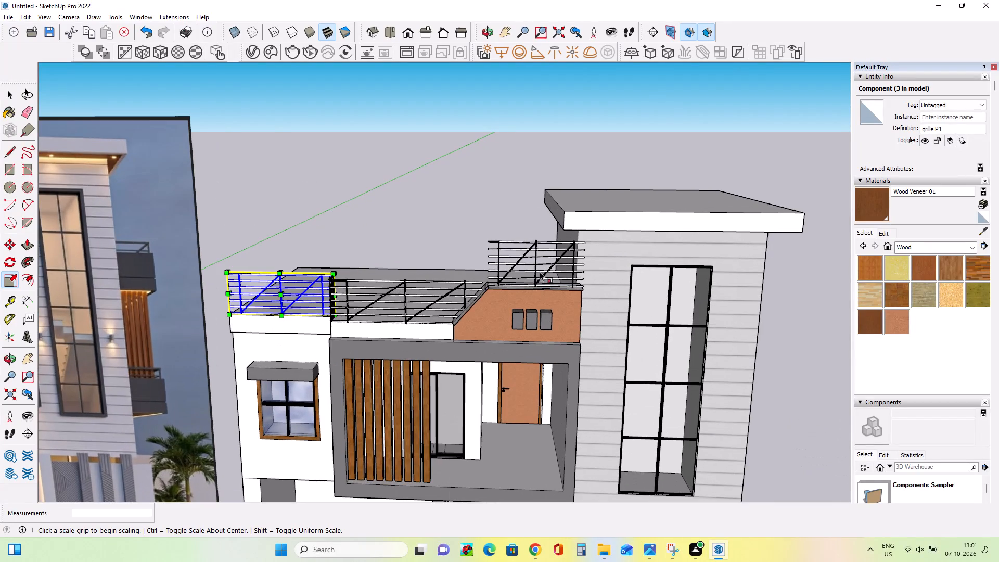
{"action": "left_click", "coordinate": [540, 271]}
{"action": "left_click", "coordinate": [8, 96]}
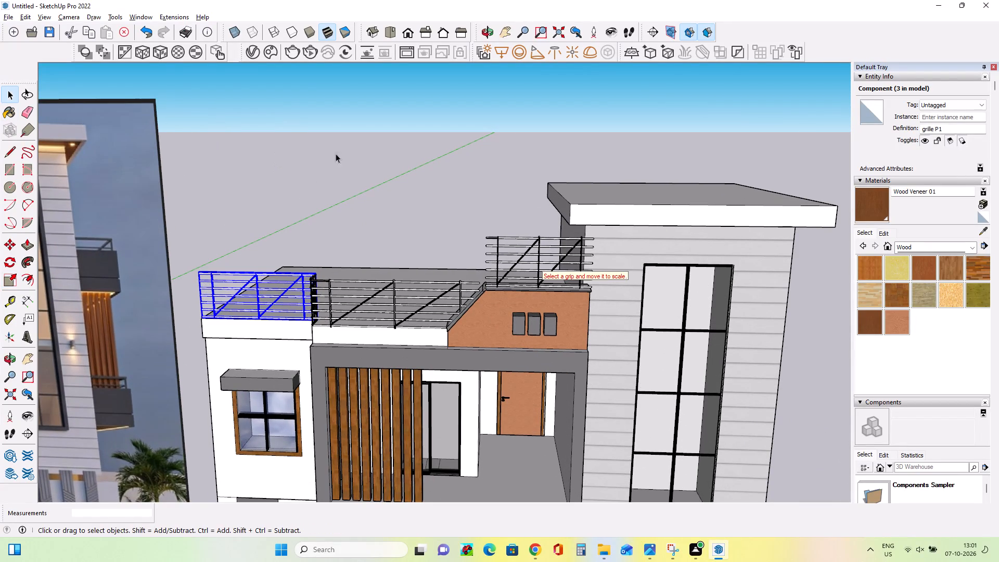
{"action": "left_click", "coordinate": [516, 257]}
{"action": "left_click", "coordinate": [516, 257]}
{"action": "left_click", "coordinate": [517, 262]}
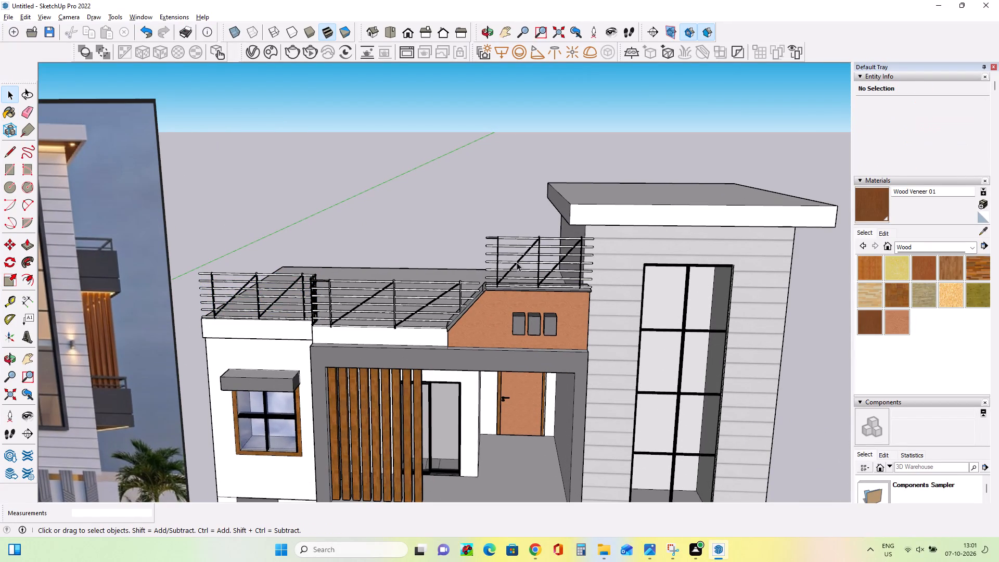
{"action": "key", "text": "Delete"}
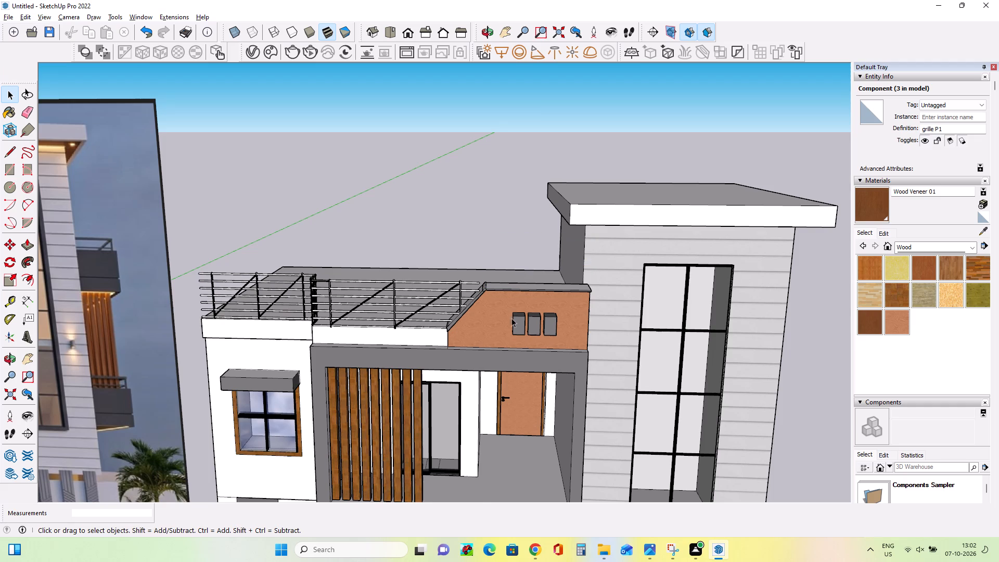
Examine the house's whole front elevation against the reference image, from the roof railings down to the compound wall and gate opening.
{"action": "scroll", "coordinate": [457, 301], "scroll_direction": "up", "scroll_amount": 5}
{"action": "scroll", "coordinate": [457, 300], "scroll_direction": "down", "scroll_amount": 9}
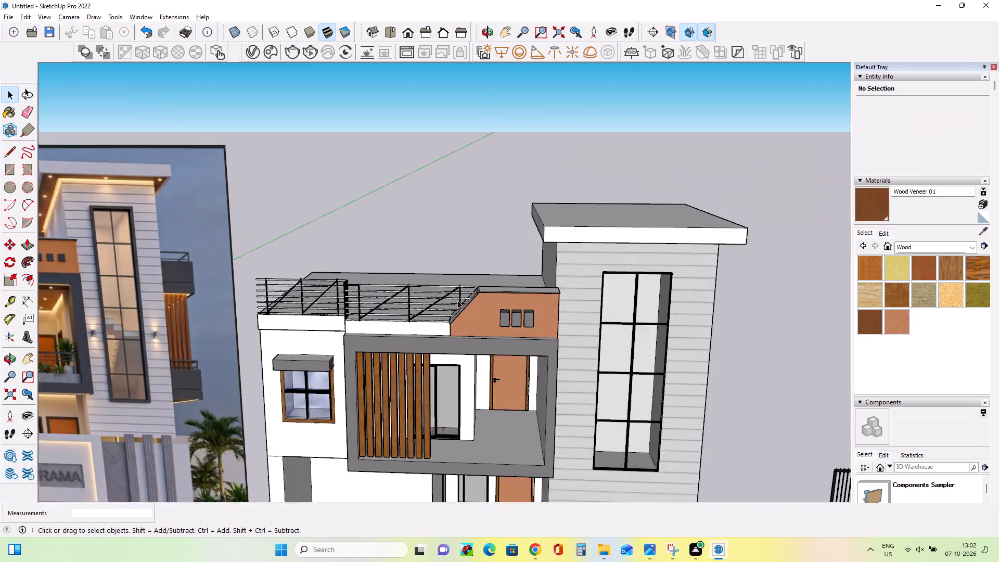
{"action": "scroll", "coordinate": [457, 300], "scroll_direction": "down", "scroll_amount": 2}
{"action": "scroll", "coordinate": [488, 415], "scroll_direction": "down", "scroll_amount": 3}
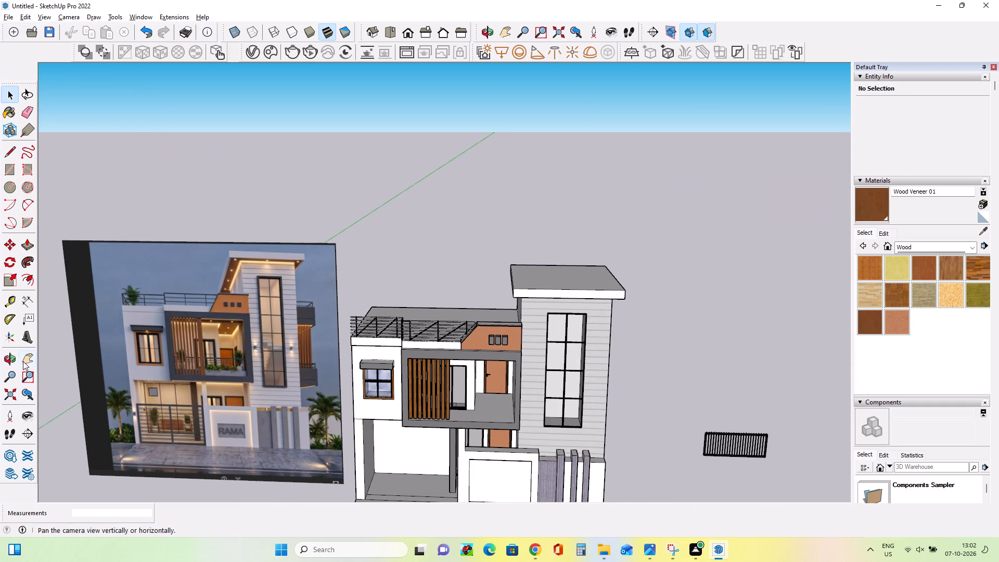
{"action": "left_click", "coordinate": [25, 362]}
{"action": "left_click_drag", "start_coordinate": [532, 427], "coordinate": [533, 341]}
{"action": "scroll", "coordinate": [511, 344], "scroll_direction": "up", "scroll_amount": 3}
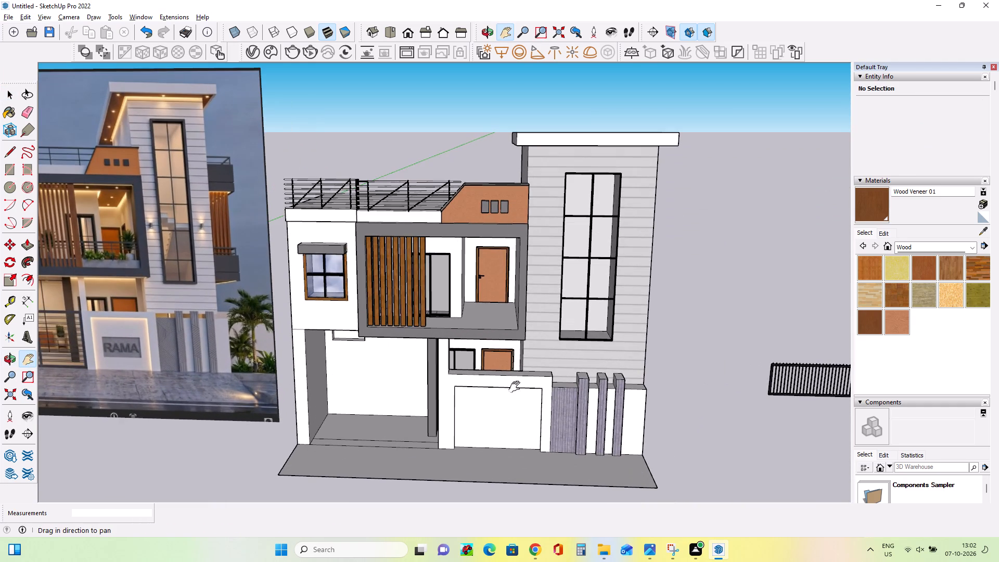
{"action": "middle_click_drag", "start_coordinate": [517, 387], "coordinate": [529, 374]}
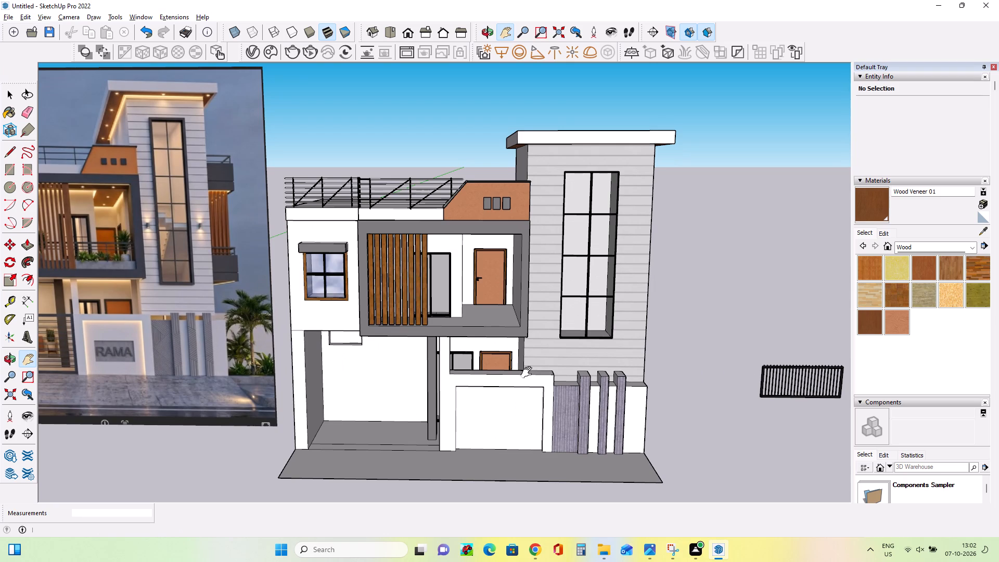
{"action": "scroll", "coordinate": [553, 405], "scroll_direction": "down", "scroll_amount": 3}
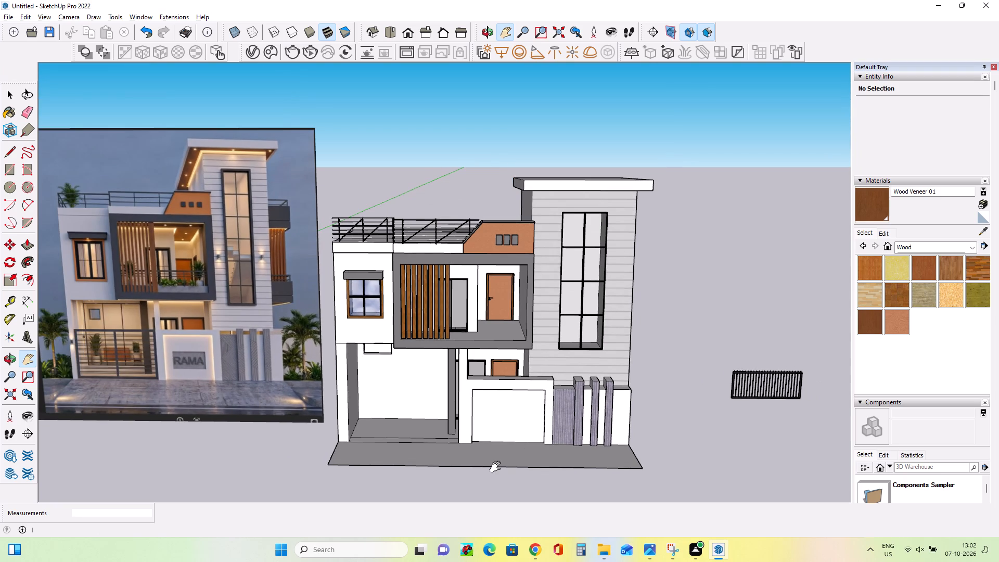
{"action": "scroll", "coordinate": [497, 467], "scroll_direction": "up", "scroll_amount": 3}
{"action": "scroll", "coordinate": [520, 425], "scroll_direction": "down", "scroll_amount": 3}
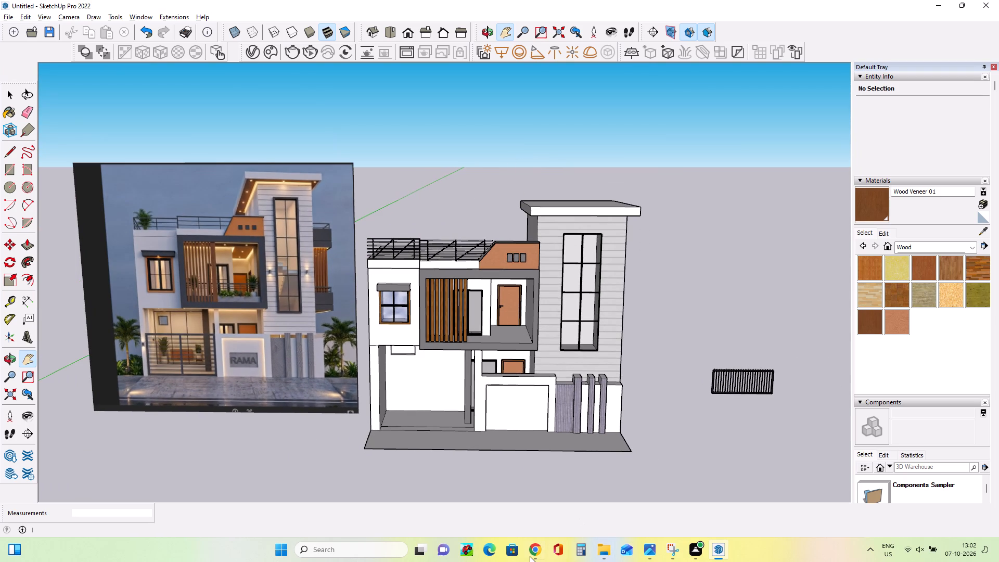
Switch to Chrome and search the 3D Warehouse models for "gate".
{"action": "left_click", "coordinate": [530, 556]}
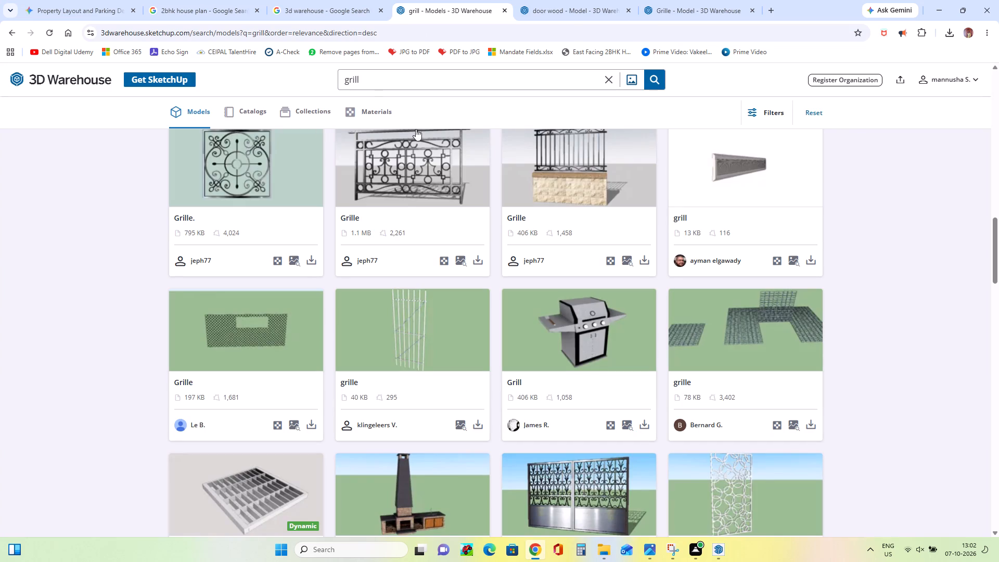
{"action": "left_click", "coordinate": [385, 83]}
{"action": "key", "text": "BackSpace"}
{"action": "key", "text": "BackSpace"}
{"action": "key", "text": "BackSpace"}
{"action": "key", "text": "BackSpace"}
{"action": "key", "text": "BackSpace"}
{"action": "key", "text": "a"}
{"action": "key", "text": "BackSpace"}
{"action": "type", "text": "gate"}
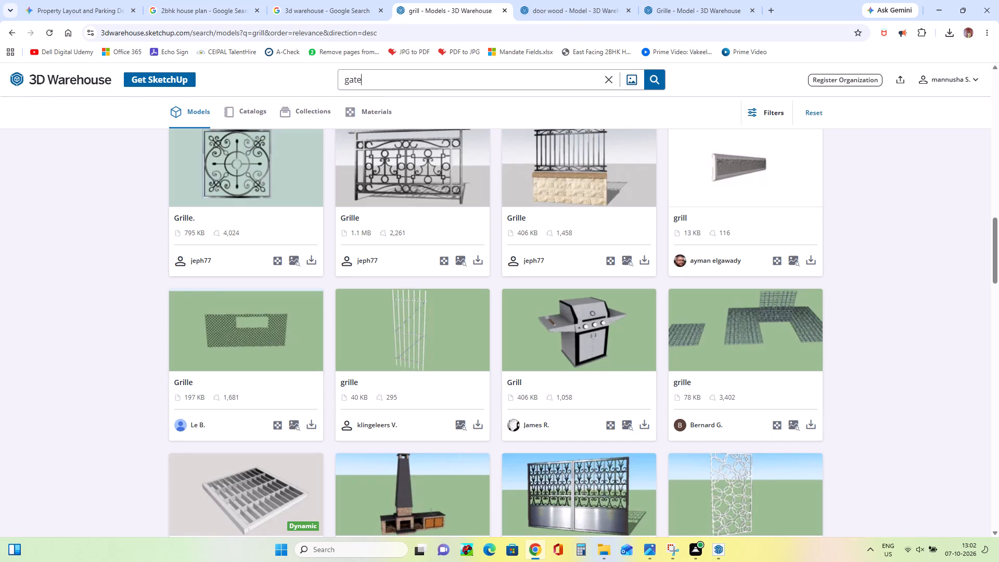
{"action": "key", "text": "Return"}
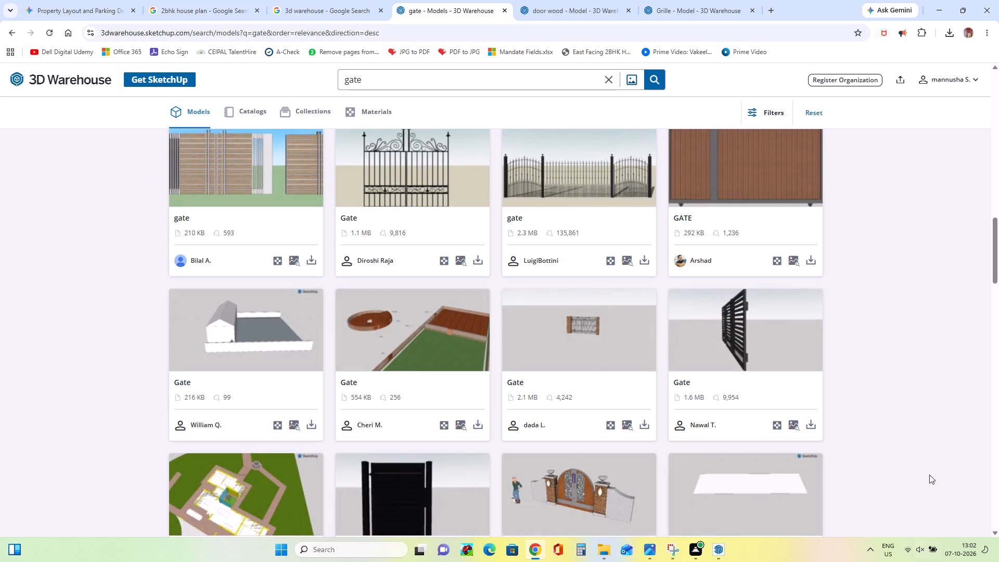
Switch back to SketchUp to view the house model beside the reference image.
{"action": "left_click", "coordinate": [715, 552]}
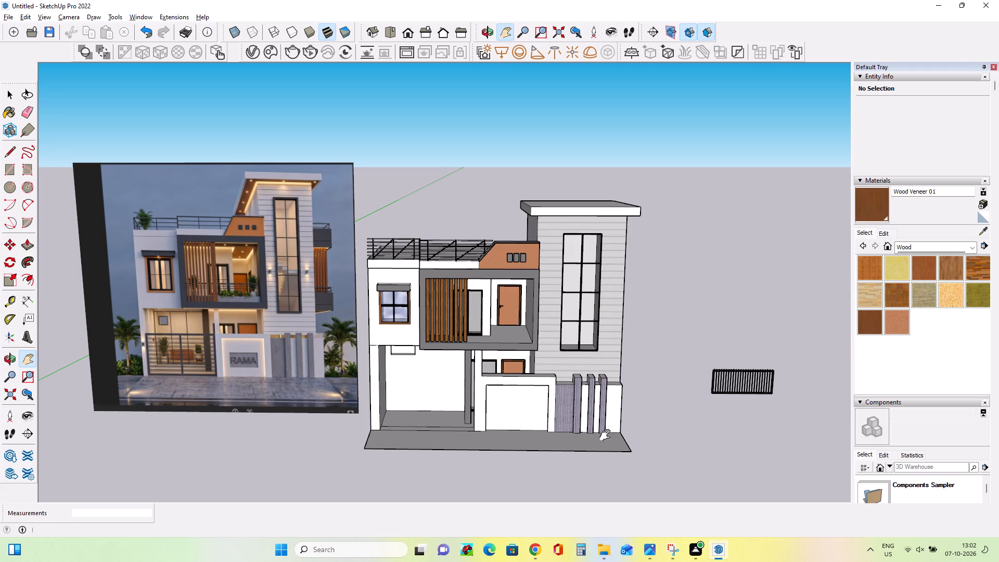
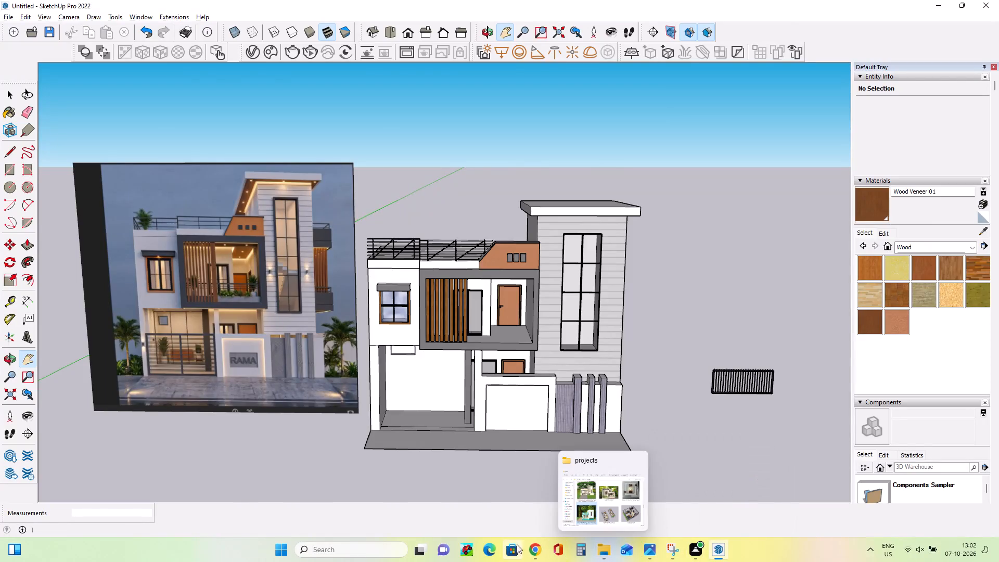
Switch to Chrome and open the black steel gate model with horizontal slats from the 3D Warehouse "gate" results.
{"action": "left_click", "coordinate": [537, 550]}
{"action": "scroll", "coordinate": [426, 308], "scroll_direction": "down", "scroll_amount": 1}
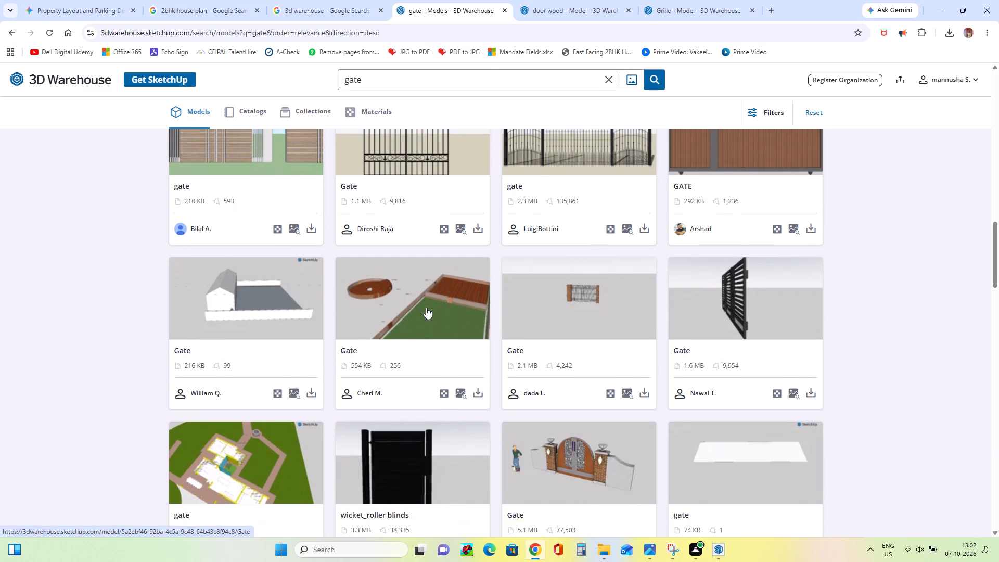
{"action": "scroll", "coordinate": [639, 273], "scroll_direction": "down", "scroll_amount": 3}
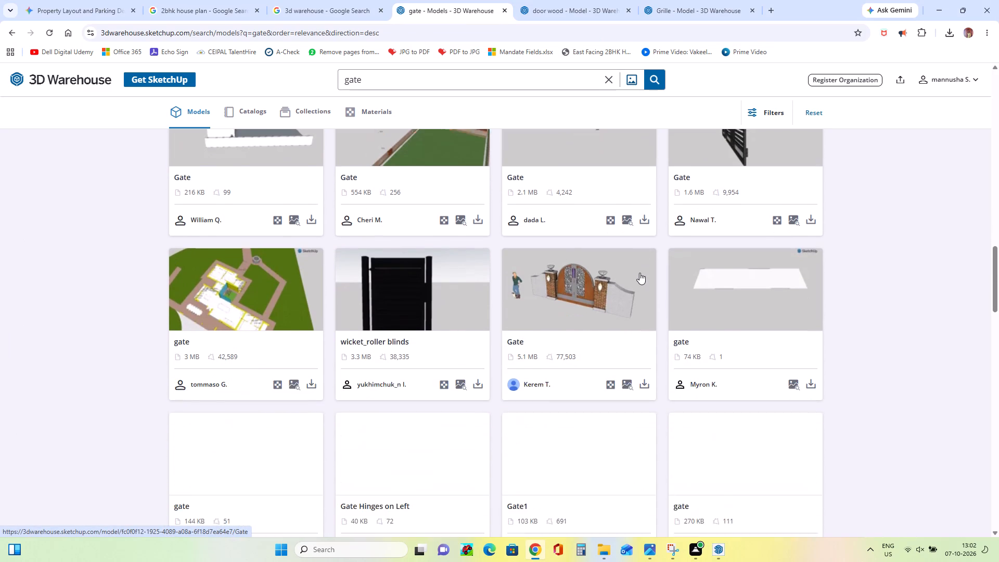
{"action": "scroll", "coordinate": [639, 273], "scroll_direction": "down", "scroll_amount": 11}
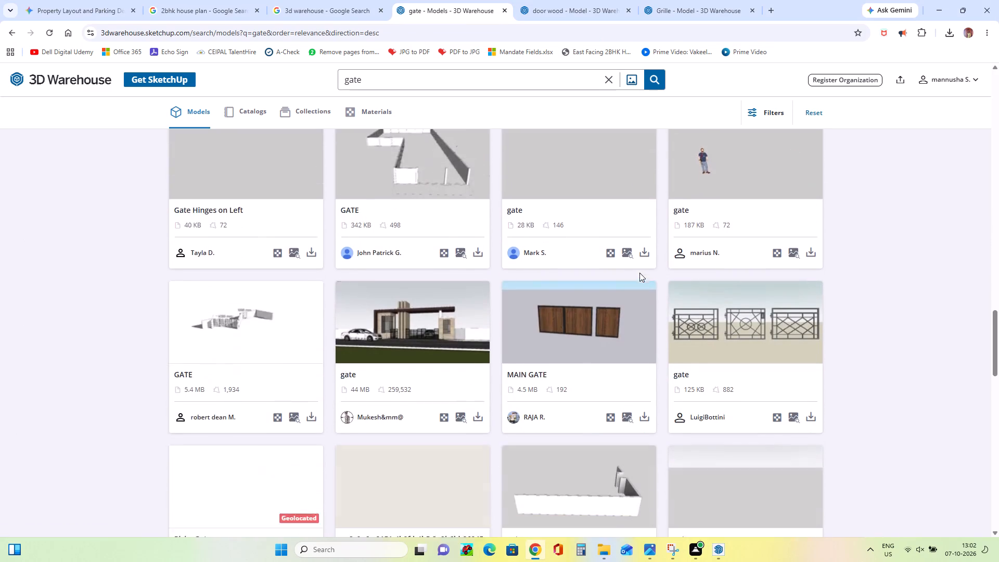
{"action": "scroll", "coordinate": [639, 273], "scroll_direction": "down", "scroll_amount": 6}
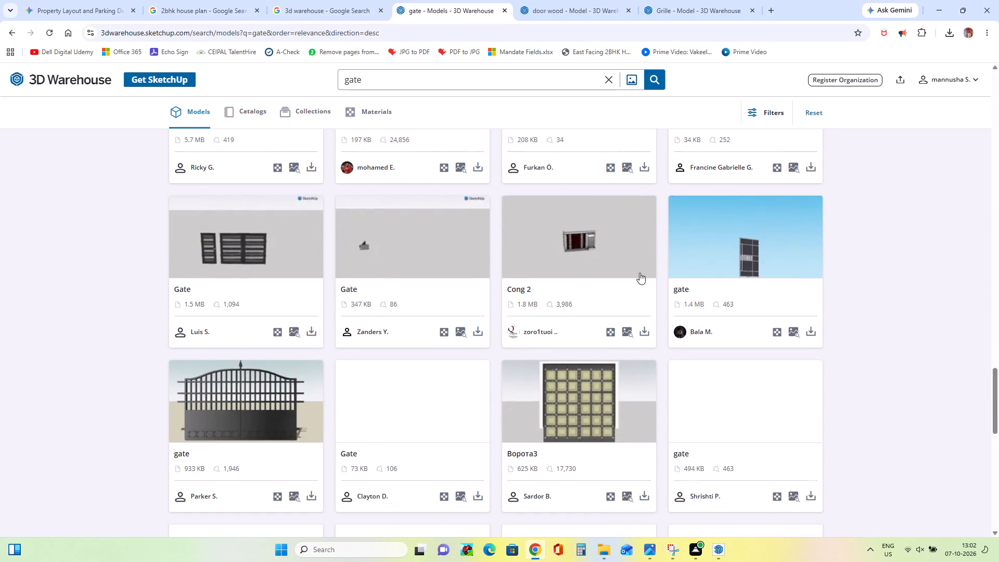
{"action": "scroll", "coordinate": [639, 273], "scroll_direction": "down", "scroll_amount": 8}
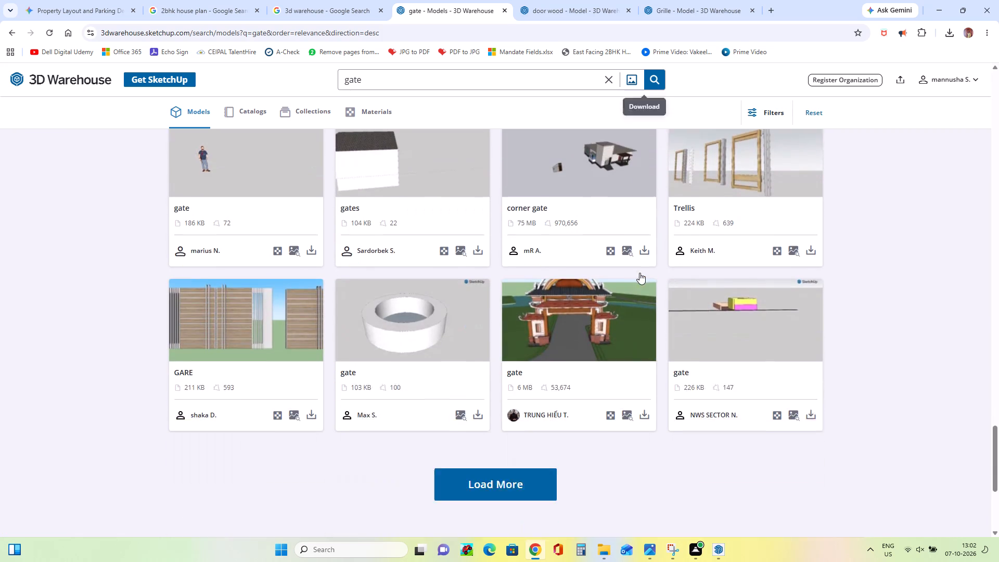
{"action": "scroll", "coordinate": [639, 273], "scroll_direction": "up", "scroll_amount": 18}
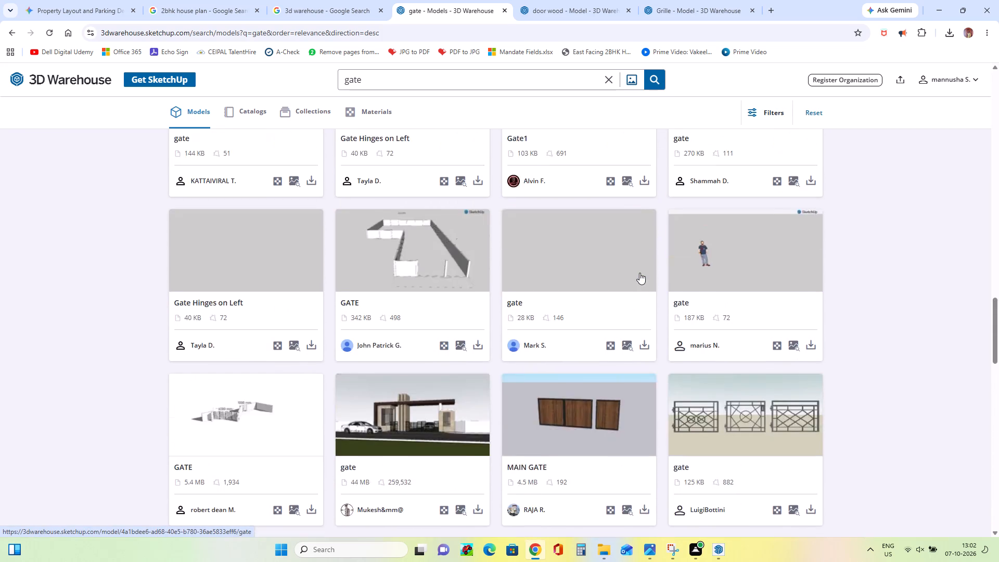
{"action": "scroll", "coordinate": [639, 273], "scroll_direction": "up", "scroll_amount": 11}
{"action": "left_click", "coordinate": [733, 295]}
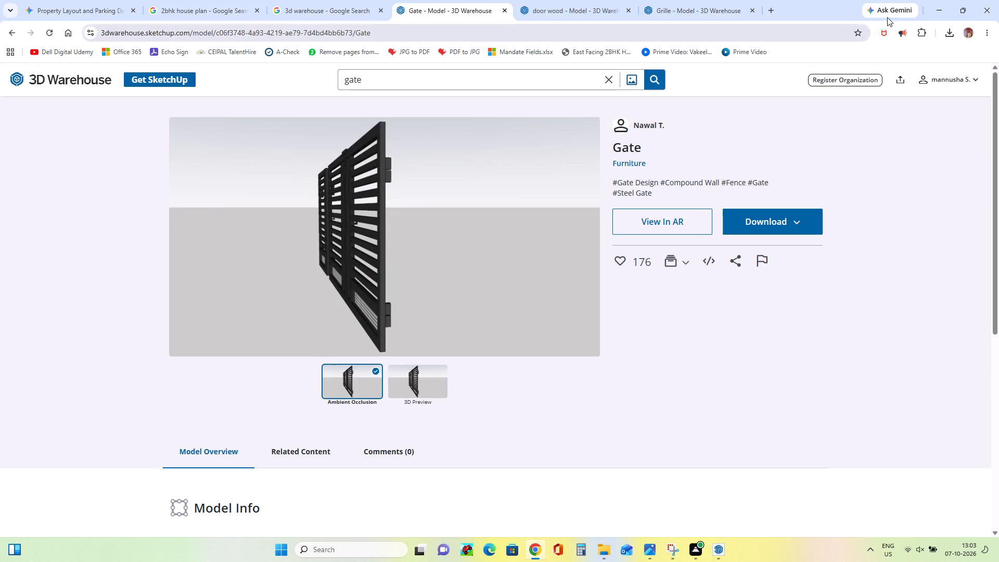
Switch to SketchUp to check the house's entrance against the chosen gate design.
{"action": "left_click", "coordinate": [938, 8]}
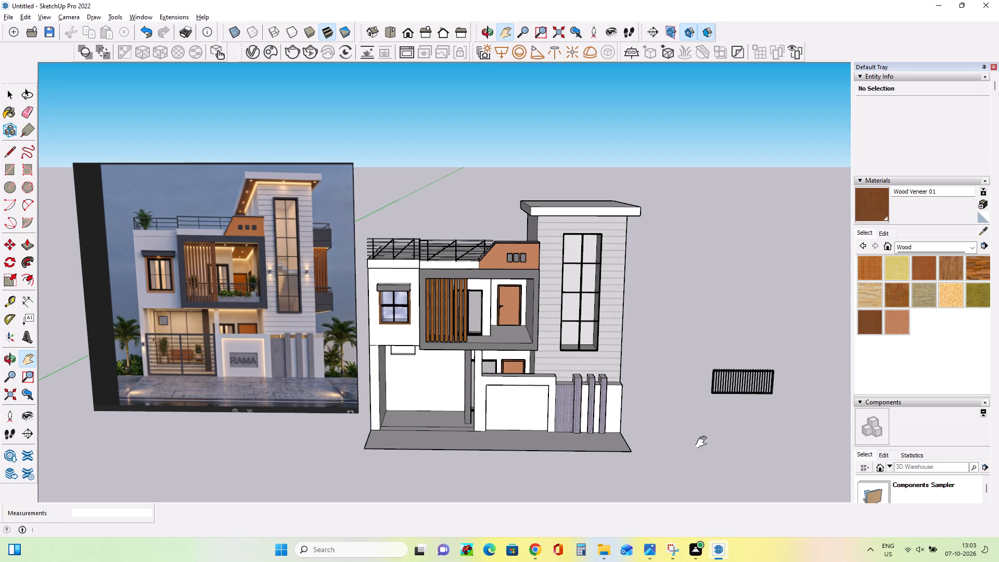
{"action": "left_click", "coordinate": [732, 387]}
Switch back to Chrome and download the black slatted steel gate model, playing the video that unlocks more downloads.
{"action": "left_click", "coordinate": [535, 552]}
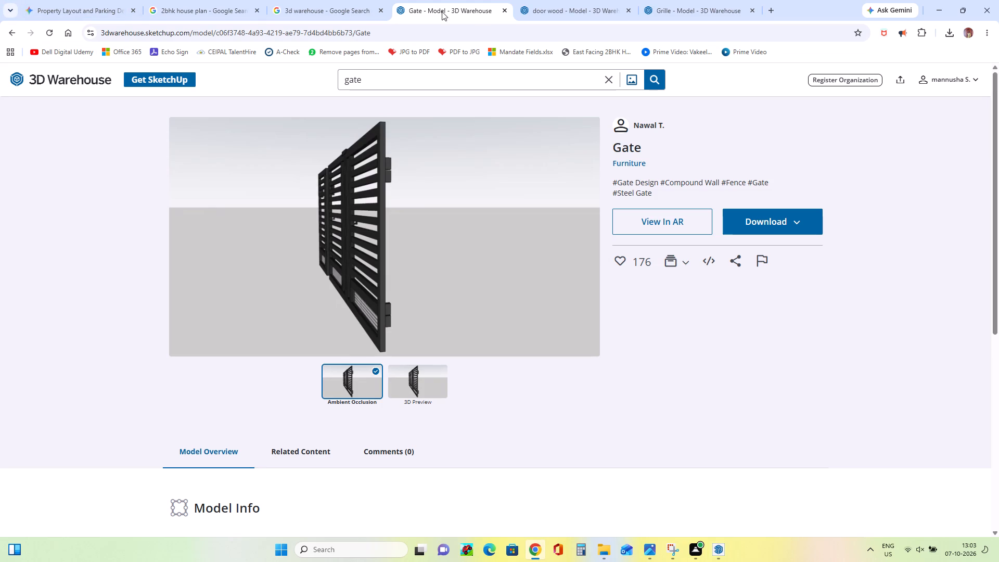
{"action": "left_click", "coordinate": [735, 216]}
{"action": "left_click", "coordinate": [758, 253]}
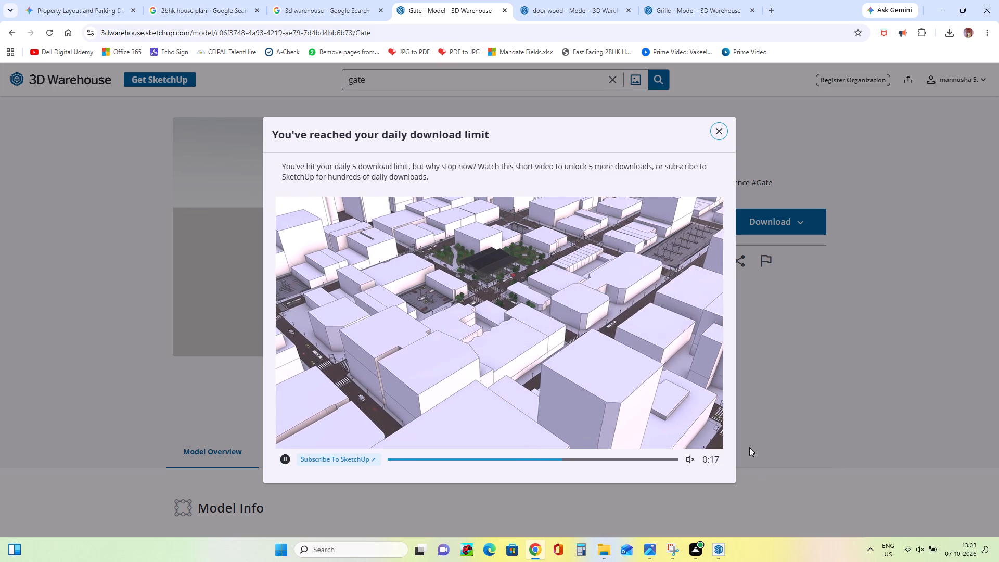
{"action": "left_click", "coordinate": [721, 560]}
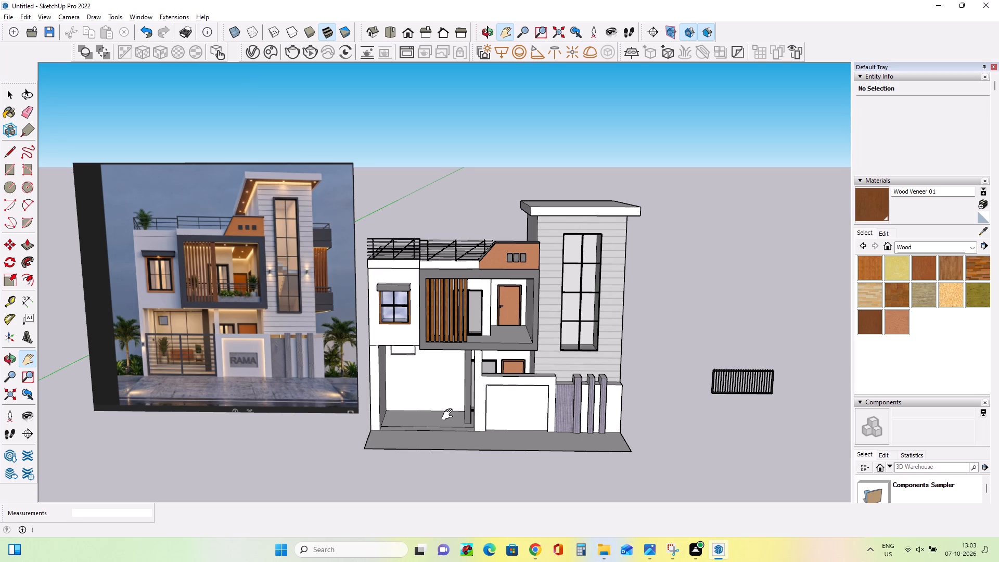
{"action": "left_click", "coordinate": [535, 554]}
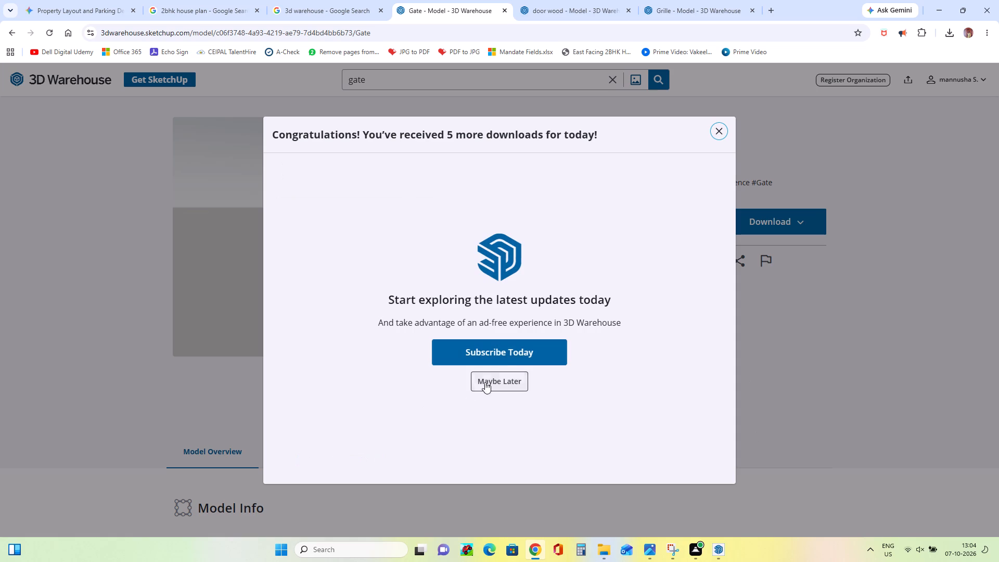
{"action": "left_click", "coordinate": [722, 129]}
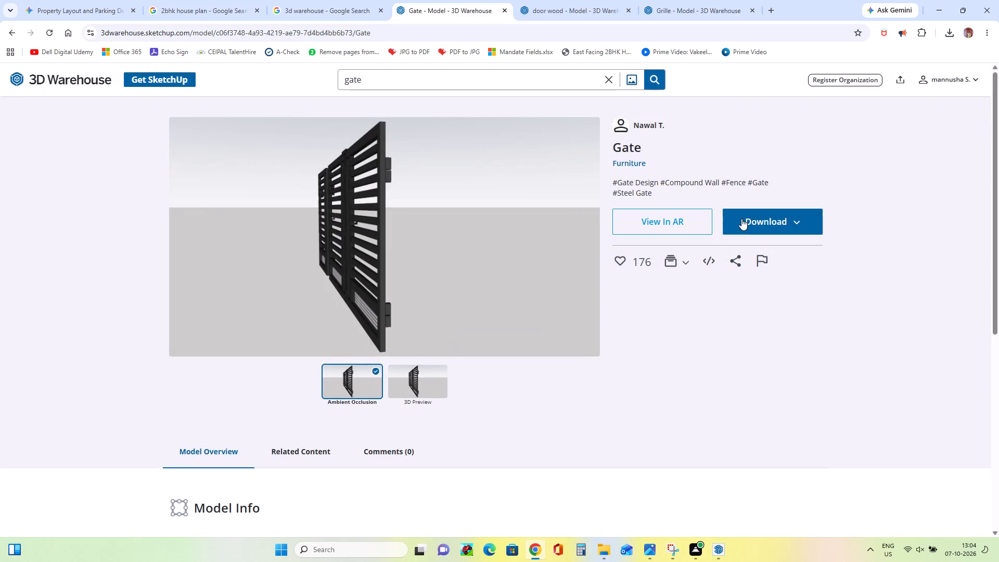
{"action": "left_click", "coordinate": [759, 219]}
{"action": "left_click", "coordinate": [776, 248]}
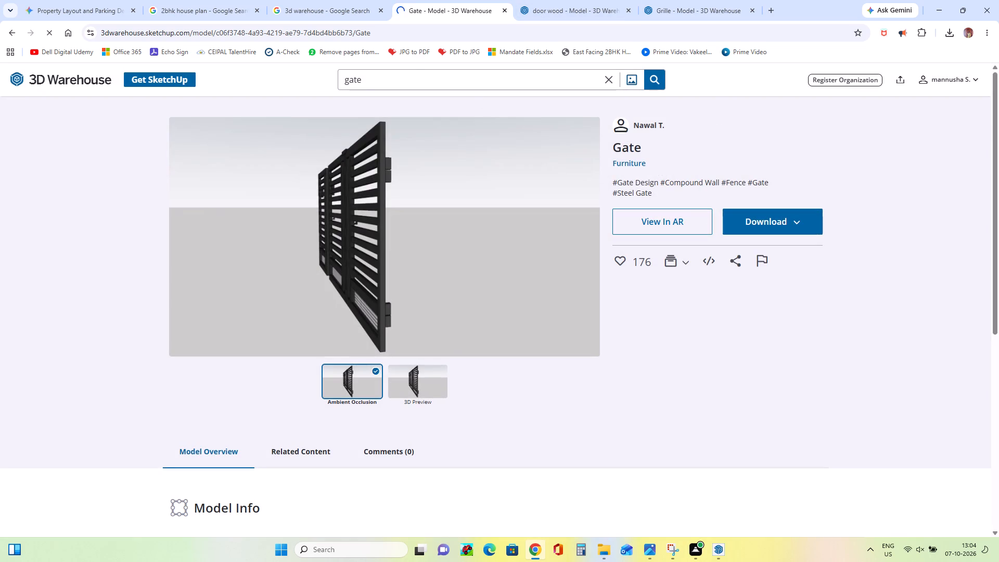
Search the 3D Warehouse models for "glass door".
{"action": "left_click", "coordinate": [407, 80]}
{"action": "key", "text": "BackSpace"}
{"action": "key", "text": "BackSpace"}
{"action": "key", "text": "BackSpace"}
{"action": "key", "text": "BackSpace"}
{"action": "key", "text": "BackSpace"}
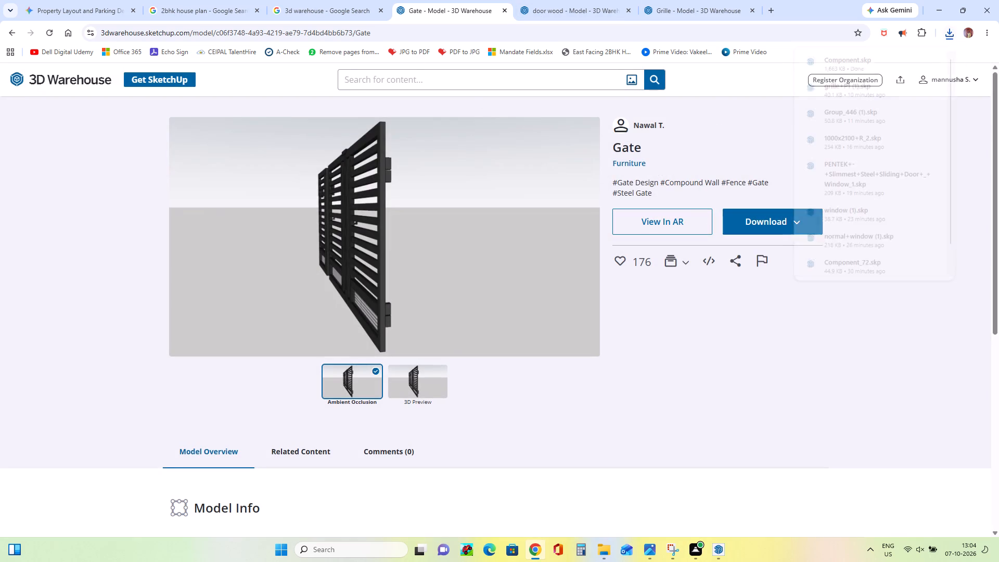
{"action": "type", "text": "glass"}
{"action": "key", "text": "space"}
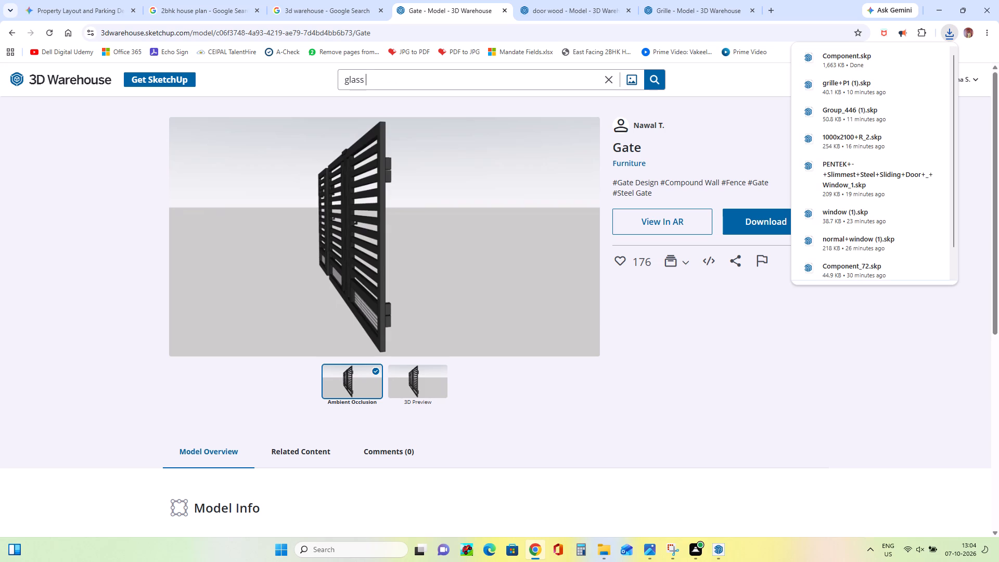
{"action": "type", "text": "door"}
{"action": "key", "text": "Return"}
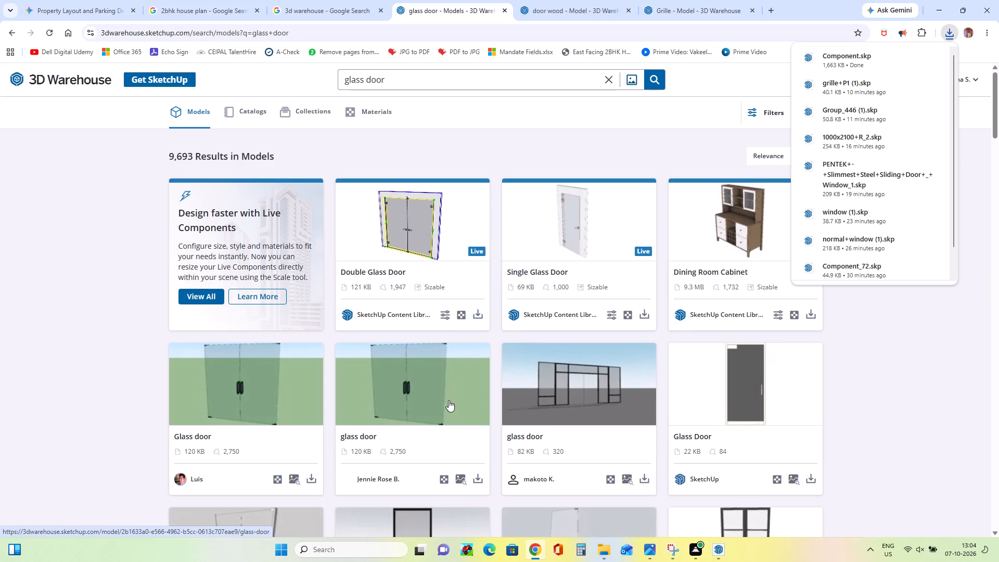
Look through the glass door results and download the "Glass doors" model showing two dark-framed multi-panel door sets.
{"action": "scroll", "coordinate": [449, 400], "scroll_direction": "down", "scroll_amount": 5}
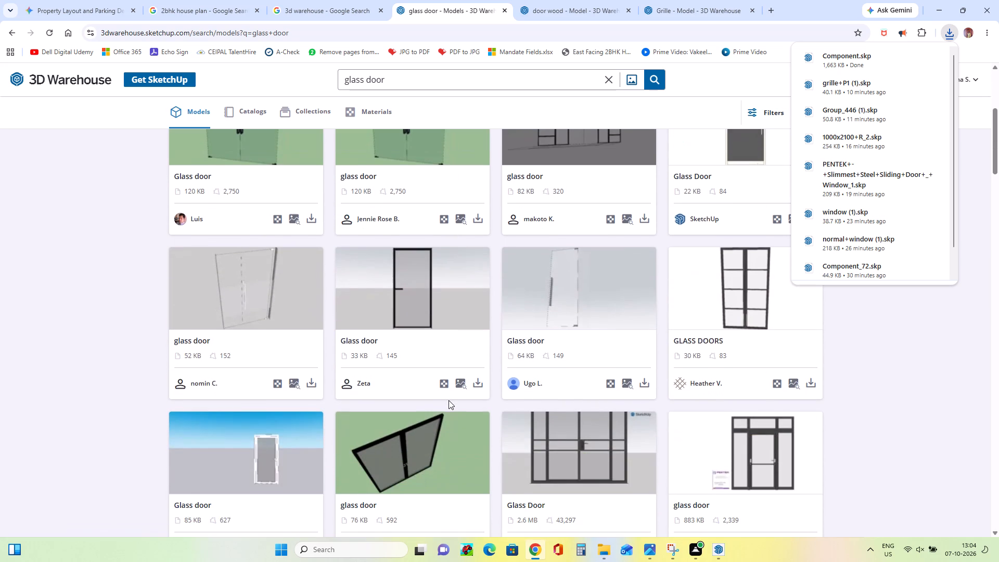
{"action": "scroll", "coordinate": [449, 400], "scroll_direction": "down", "scroll_amount": 3}
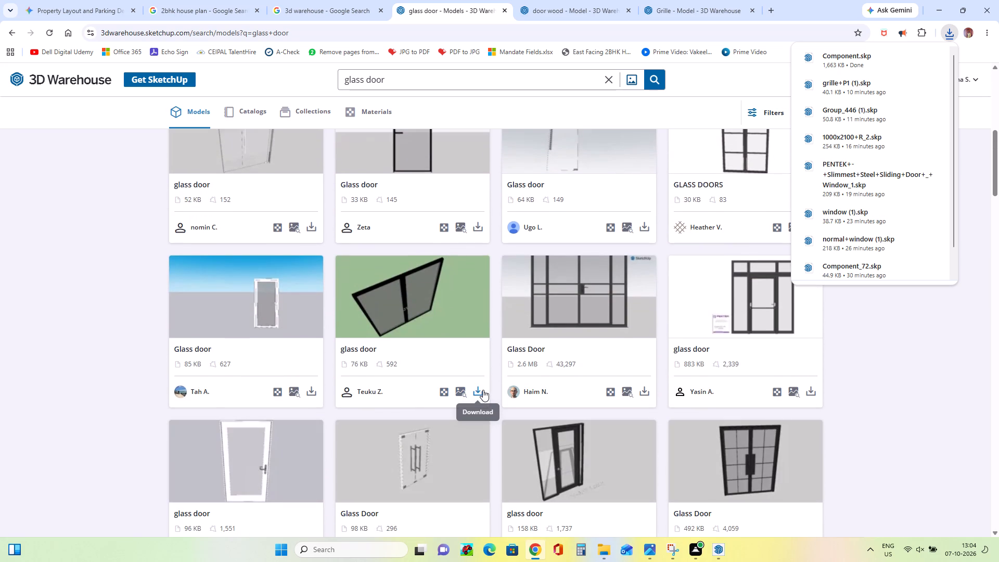
{"action": "scroll", "coordinate": [483, 390], "scroll_direction": "up", "scroll_amount": 6}
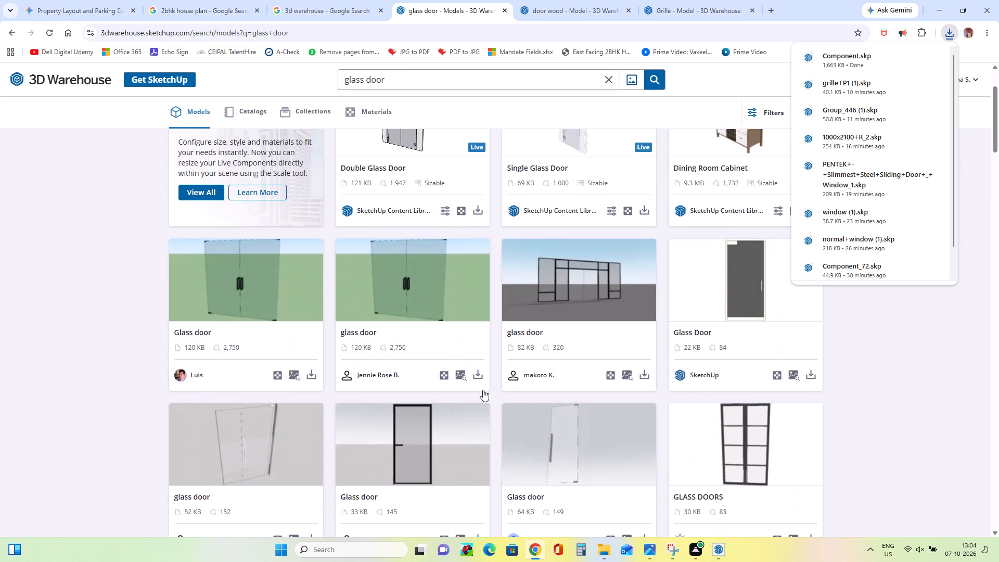
{"action": "scroll", "coordinate": [483, 390], "scroll_direction": "down", "scroll_amount": 14}
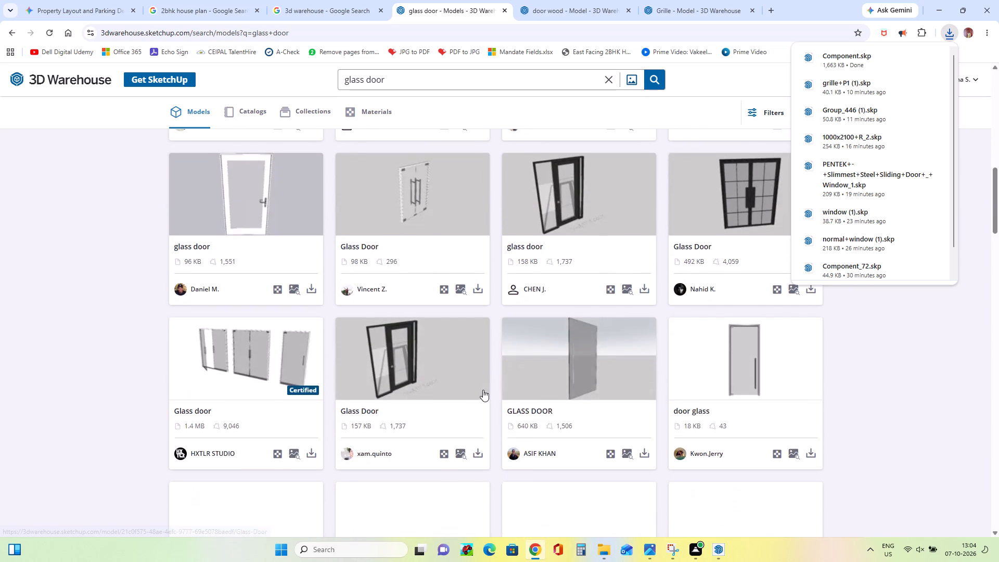
{"action": "scroll", "coordinate": [483, 390], "scroll_direction": "down", "scroll_amount": 7}
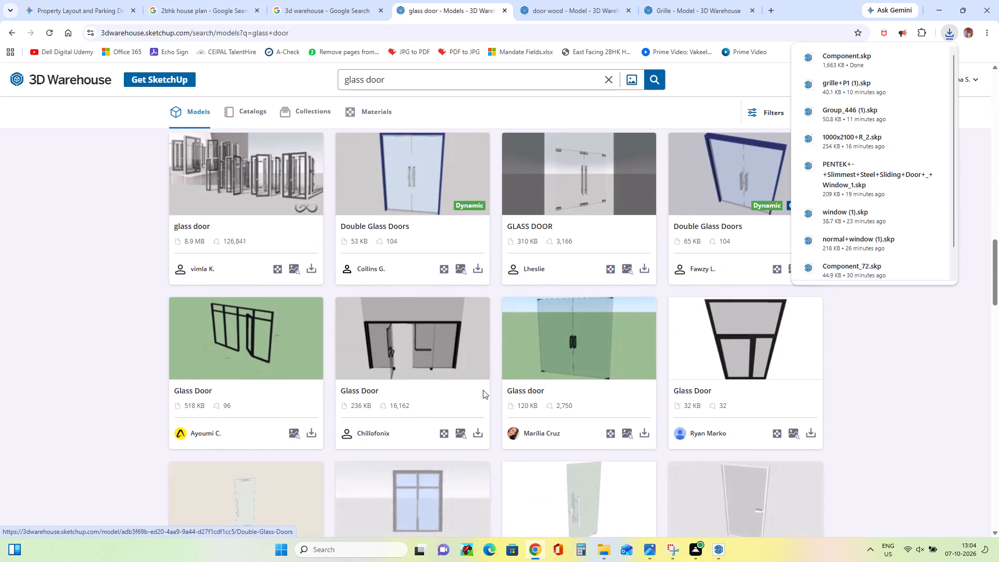
{"action": "scroll", "coordinate": [483, 390], "scroll_direction": "down", "scroll_amount": 7}
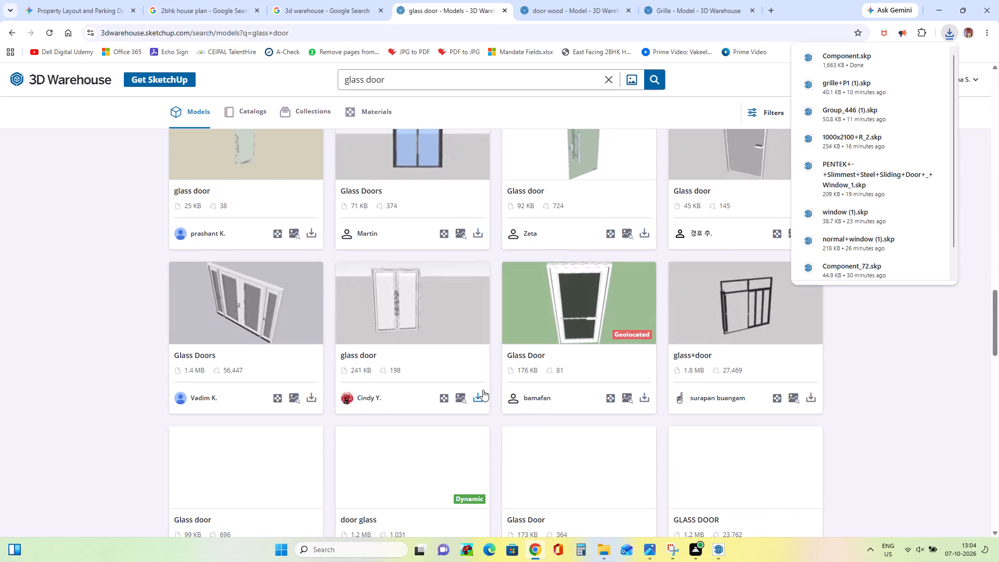
{"action": "scroll", "coordinate": [483, 390], "scroll_direction": "up", "scroll_amount": 5}
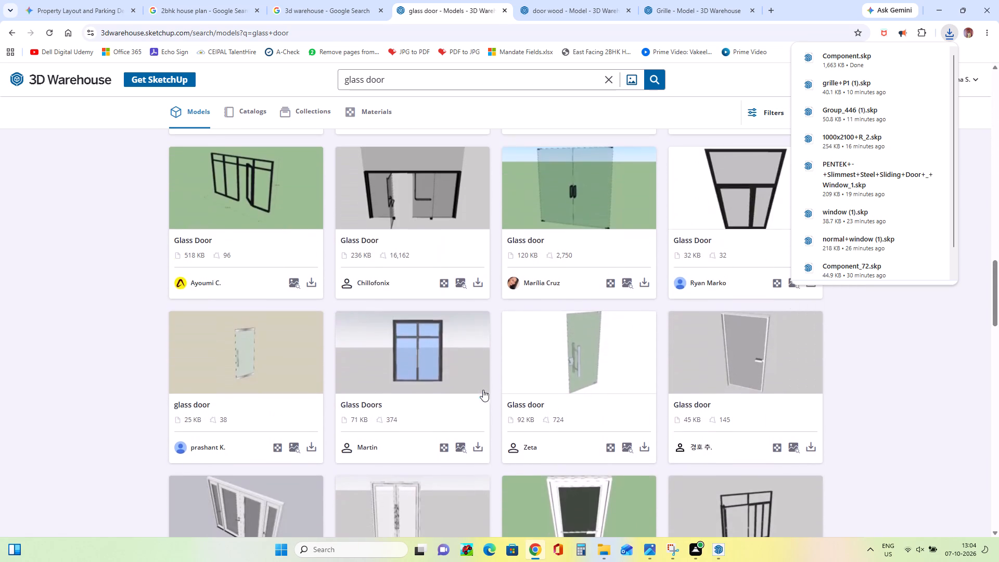
{"action": "scroll", "coordinate": [483, 390], "scroll_direction": "down", "scroll_amount": 12}
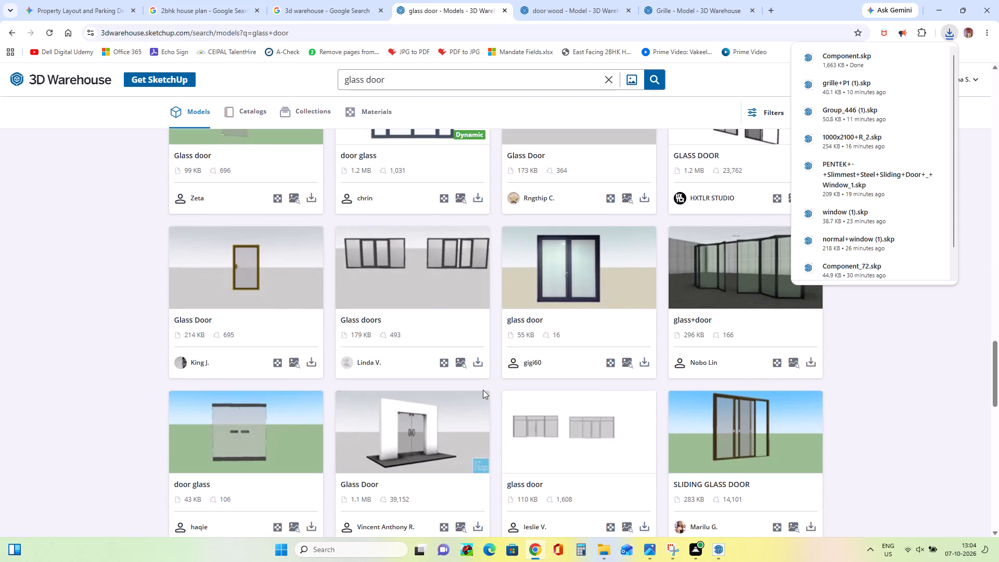
{"action": "scroll", "coordinate": [483, 390], "scroll_direction": "down", "scroll_amount": 7}
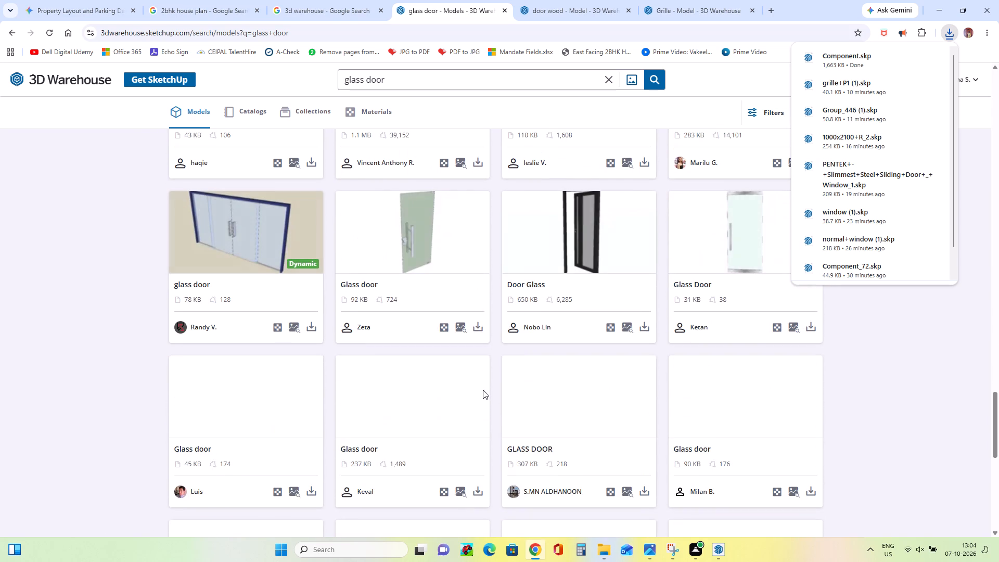
{"action": "scroll", "coordinate": [483, 390], "scroll_direction": "down", "scroll_amount": 7}
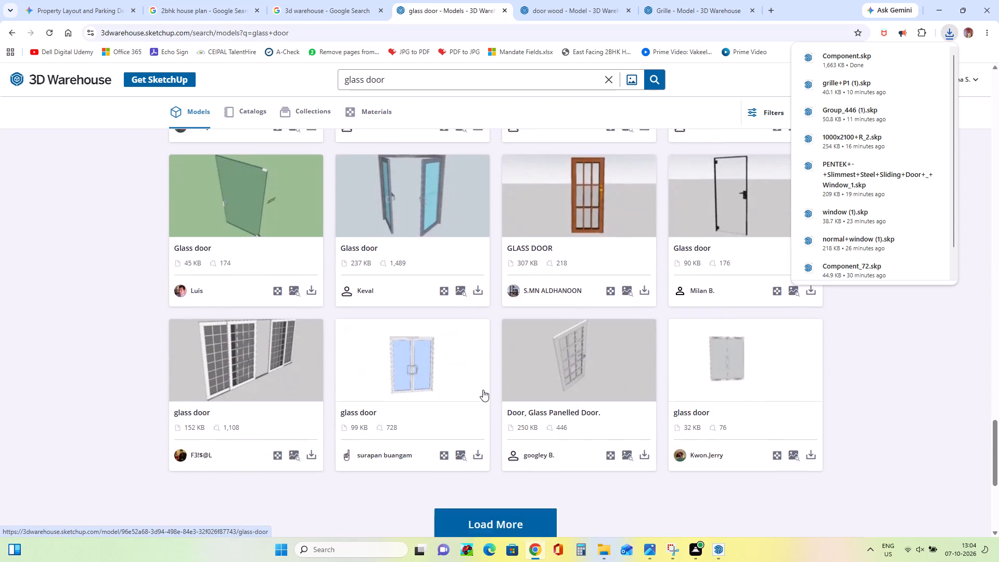
{"action": "scroll", "coordinate": [483, 390], "scroll_direction": "up", "scroll_amount": 18}
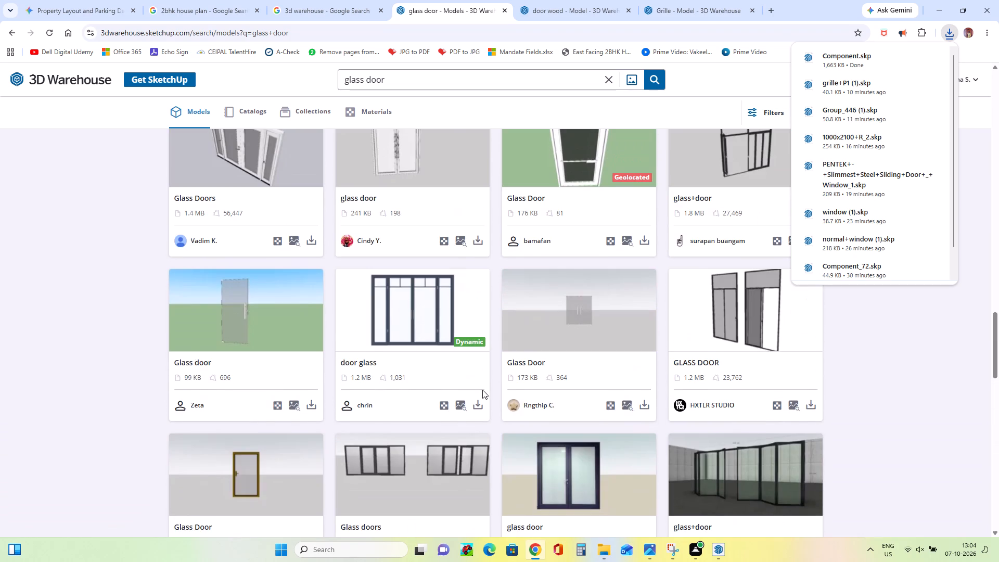
{"action": "scroll", "coordinate": [482, 390], "scroll_direction": "down", "scroll_amount": 2}
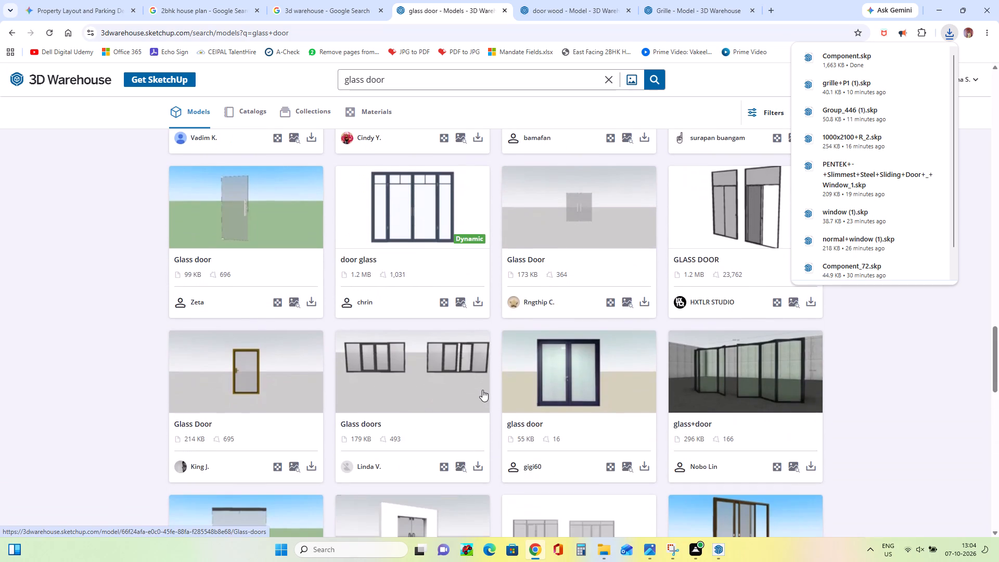
{"action": "left_click", "coordinate": [478, 472]}
{"action": "left_click", "coordinate": [513, 381]}
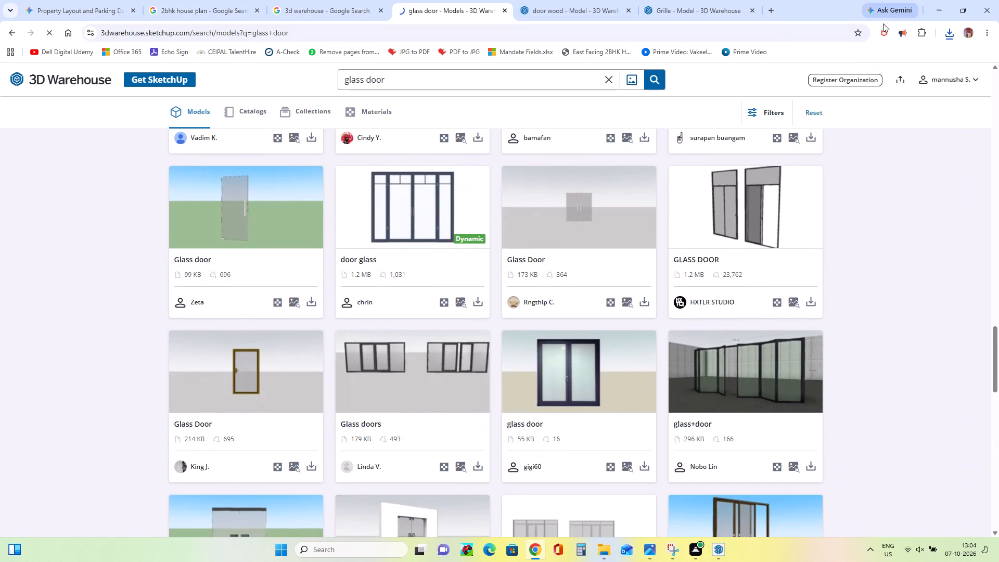
Switch to SketchUp, import the "Untitled (1)" glass doors model from Downloads and place it beside the house near the slatted gate.
{"action": "left_click", "coordinate": [936, 9]}
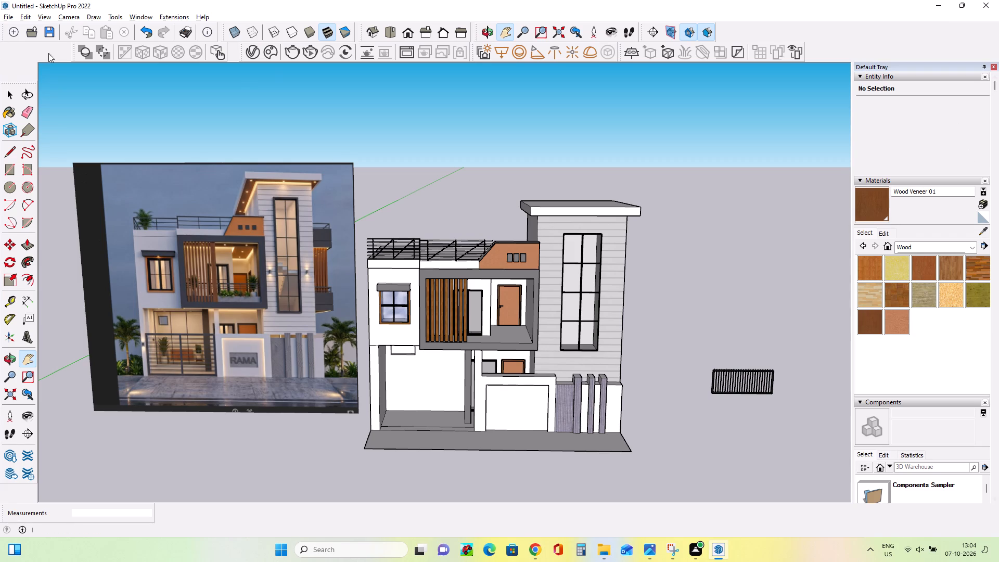
{"action": "left_click", "coordinate": [6, 16]}
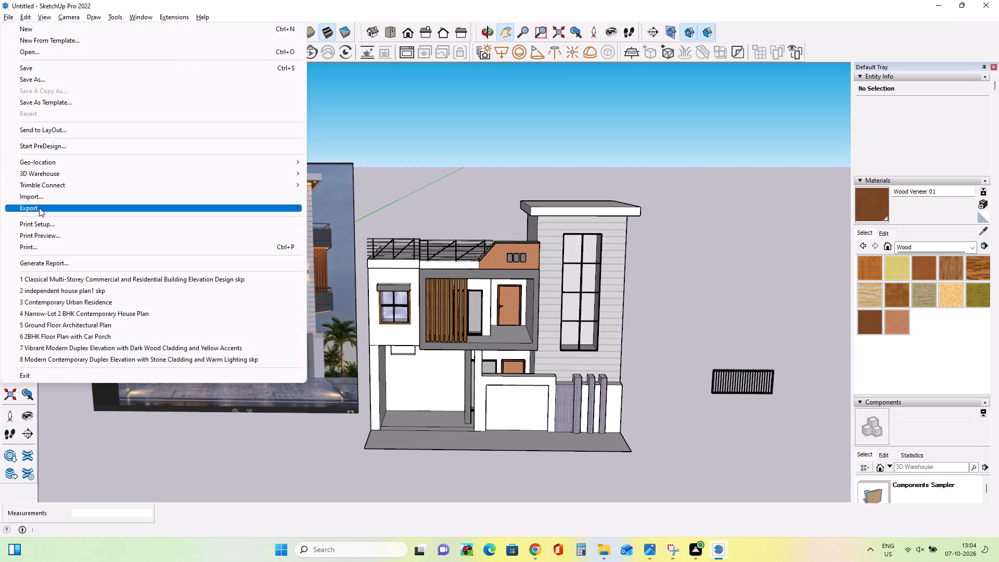
{"action": "left_click", "coordinate": [40, 198]}
{"action": "left_click", "coordinate": [441, 235]}
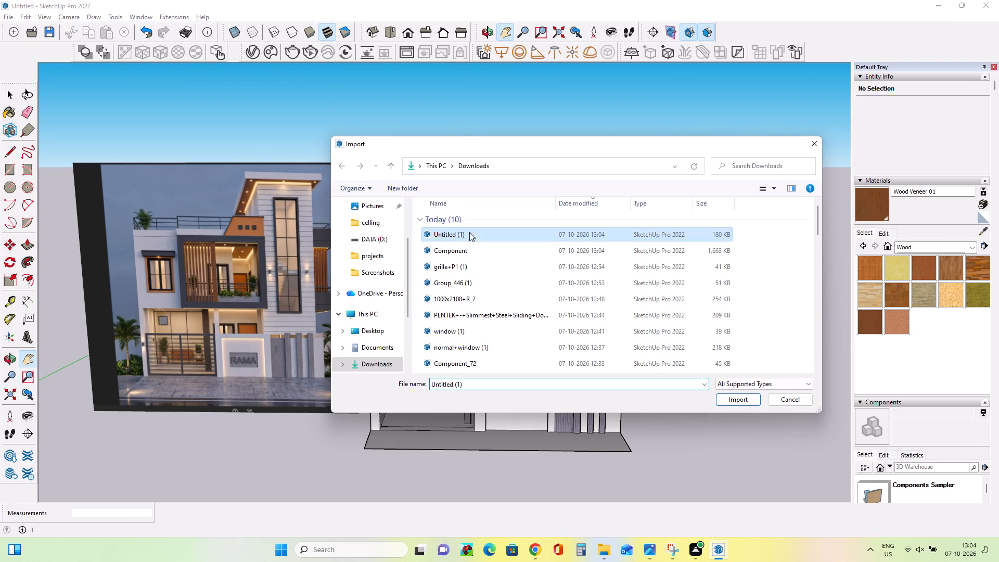
{"action": "left_click", "coordinate": [738, 401]}
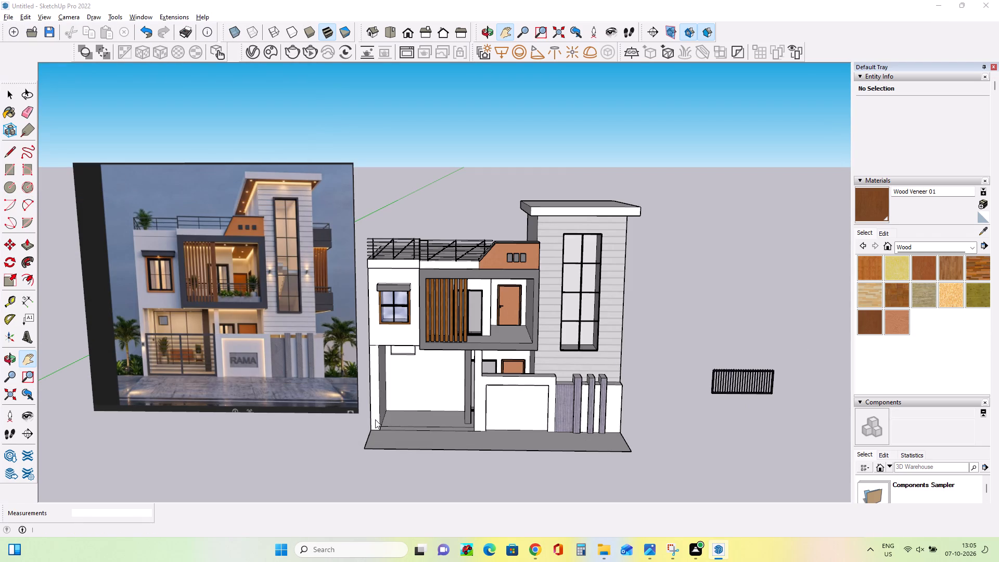
{"action": "scroll", "coordinate": [494, 452], "scroll_direction": "down", "scroll_amount": 5}
{"action": "left_click", "coordinate": [583, 471]}
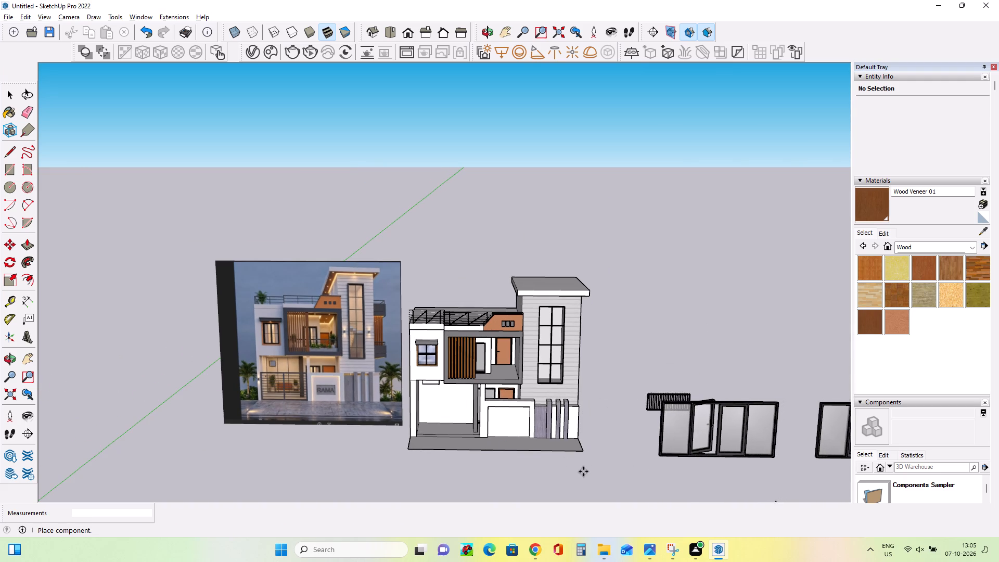
Explode the imported glass doors component and move both door sets away from the slatted gate to clear space beyond the house.
{"action": "right_click", "coordinate": [720, 417]}
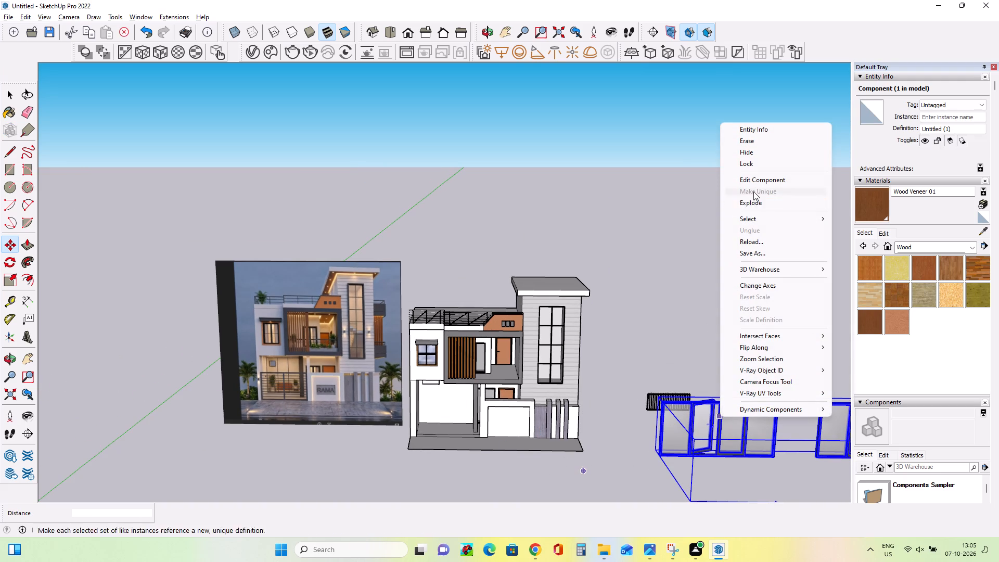
{"action": "left_click", "coordinate": [758, 201]}
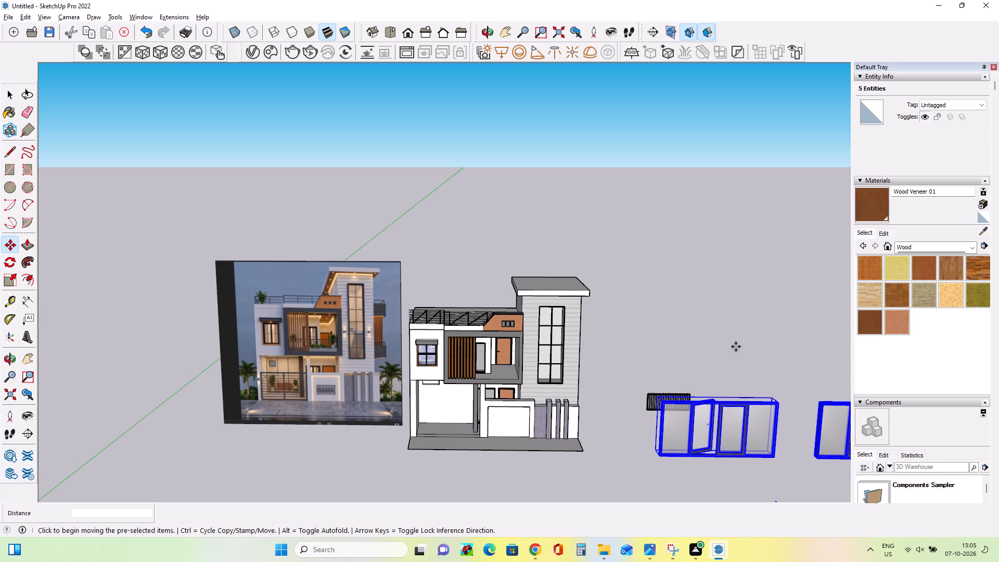
{"action": "left_click", "coordinate": [725, 421]}
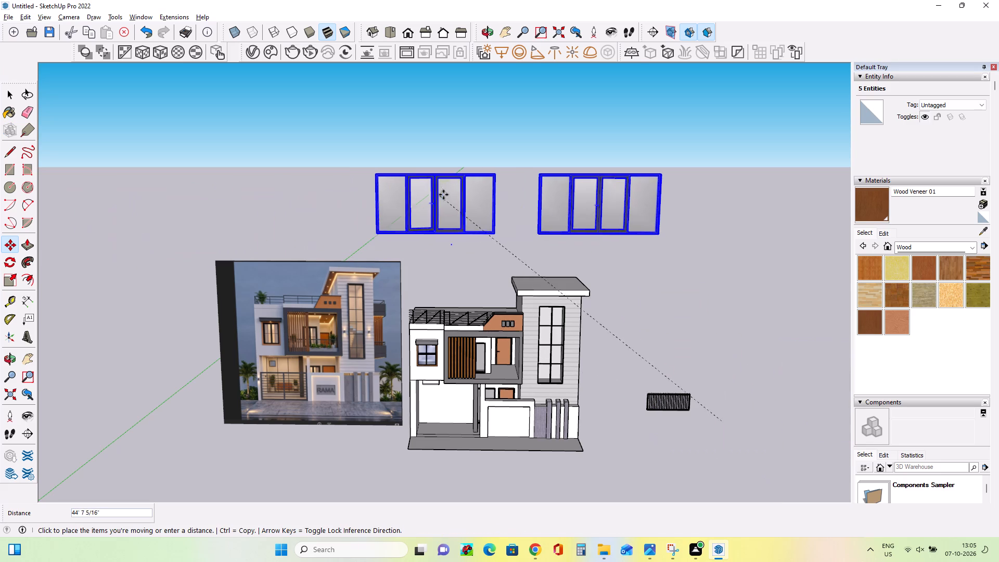
{"action": "left_click", "coordinate": [443, 195]}
Delete the glass door set with the open leaf, keeping the closed one.
{"action": "left_click", "coordinate": [14, 96]}
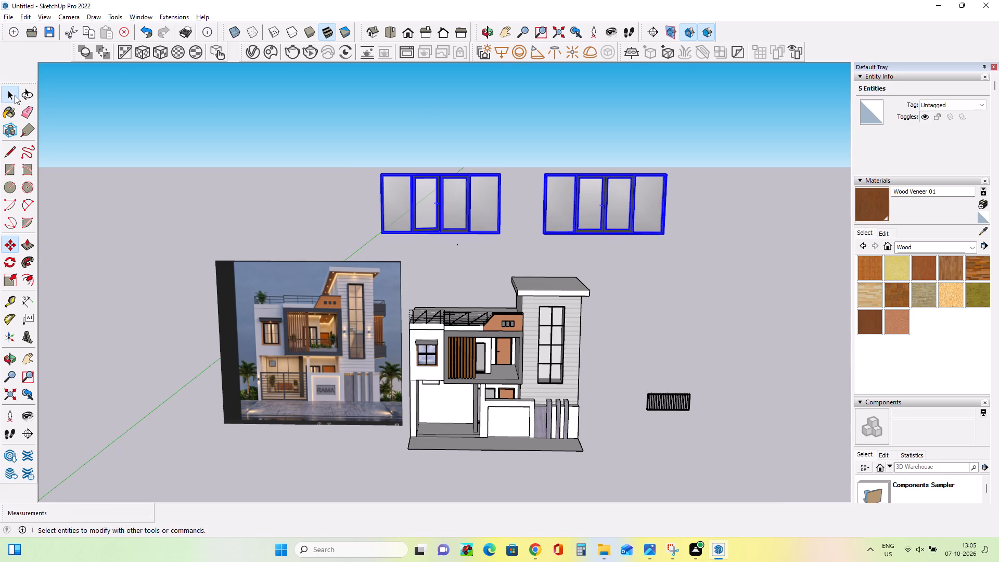
{"action": "left_click", "coordinate": [454, 210]}
{"action": "key", "text": "Delete"}
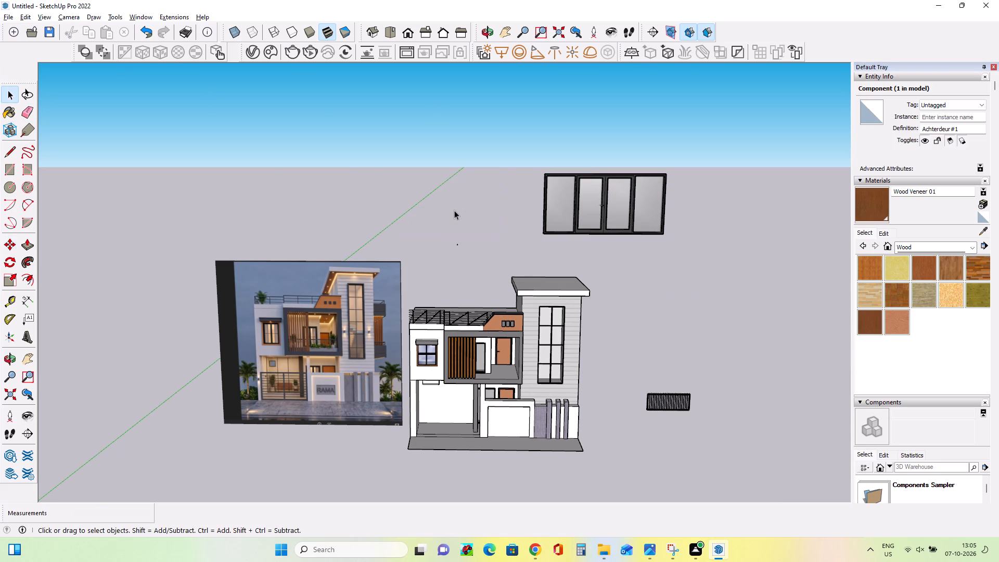
Scale the remaining four-panel glass door set narrower, to about 0.83 of its width.
{"action": "left_click", "coordinate": [570, 186]}
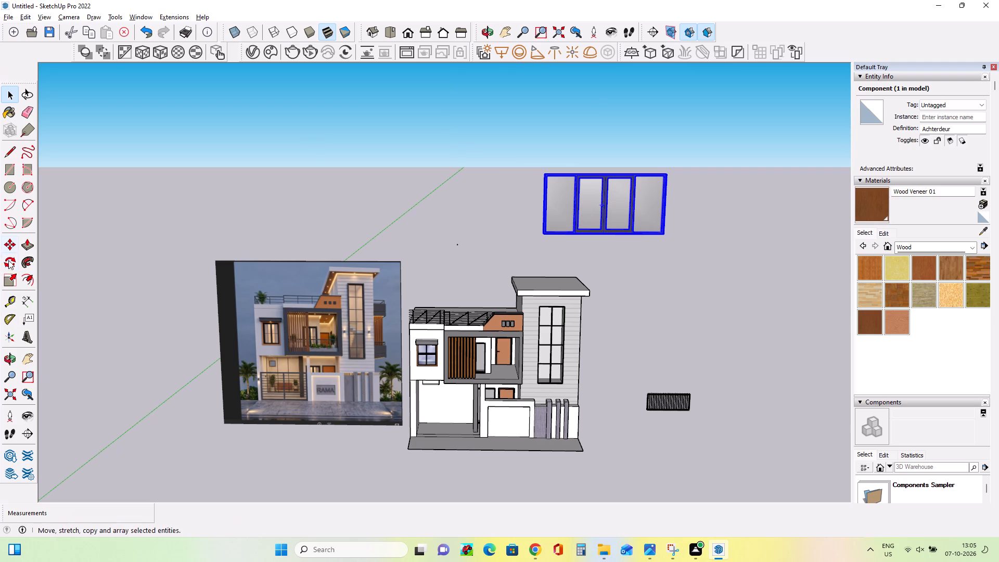
{"action": "left_click", "coordinate": [10, 282]}
{"action": "left_click", "coordinate": [542, 204]}
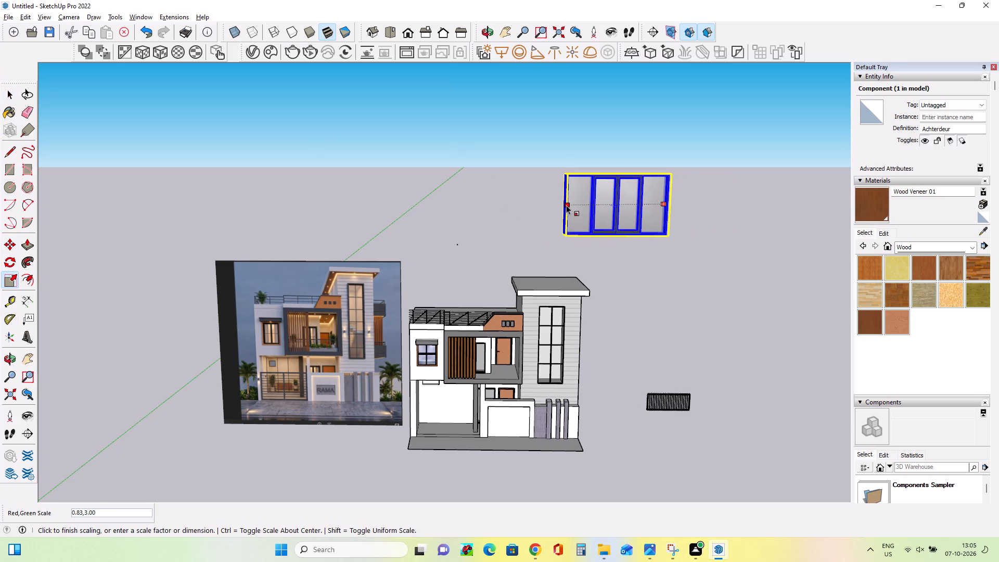
{"action": "left_click", "coordinate": [566, 205]}
Scale the glass door set's height down to about 0.56.
{"action": "scroll", "coordinate": [639, 202], "scroll_direction": "up", "scroll_amount": 7}
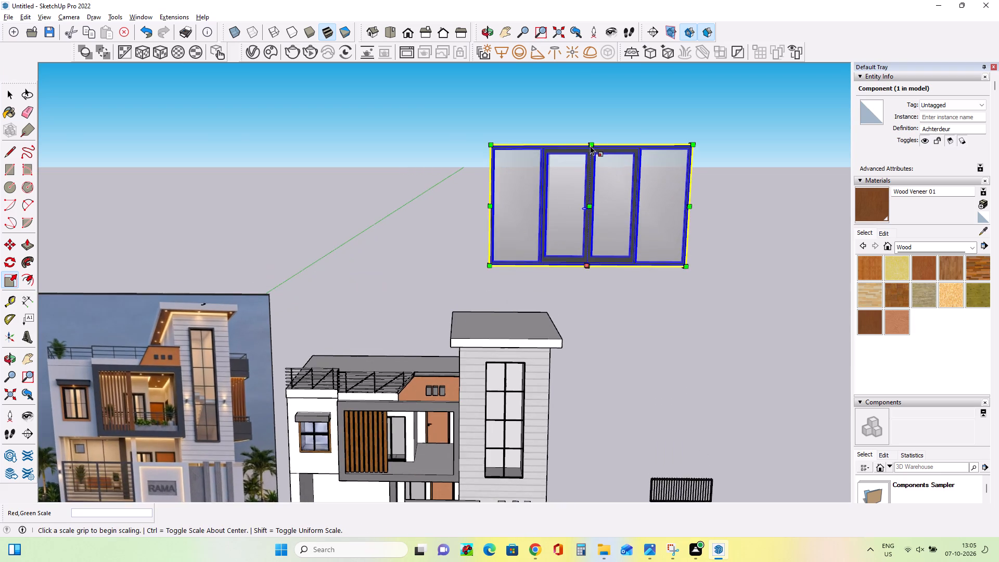
{"action": "middle_click_drag", "start_coordinate": [595, 142], "coordinate": [621, 280]}
{"action": "middle_click", "coordinate": [621, 284]}
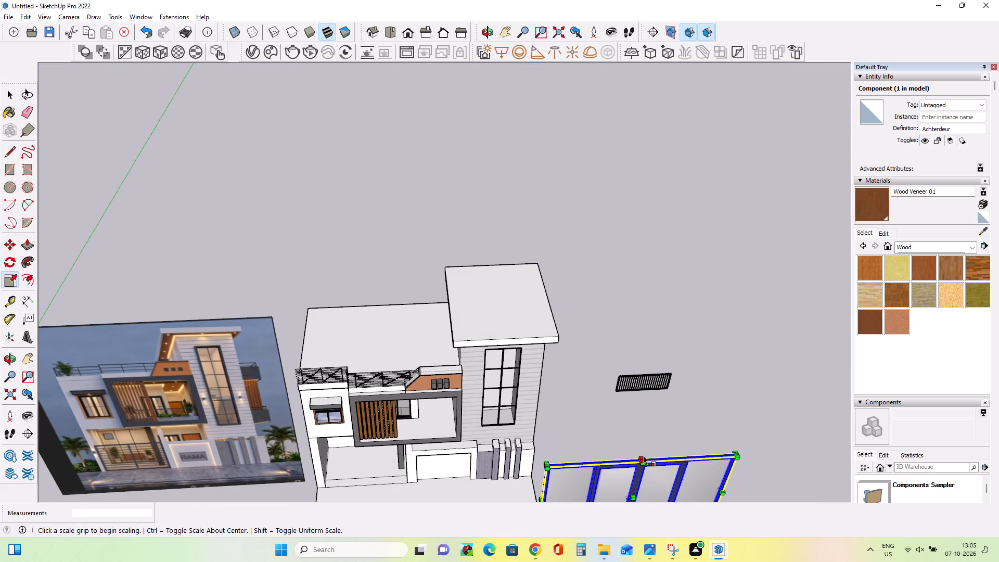
{"action": "left_click", "coordinate": [643, 455]}
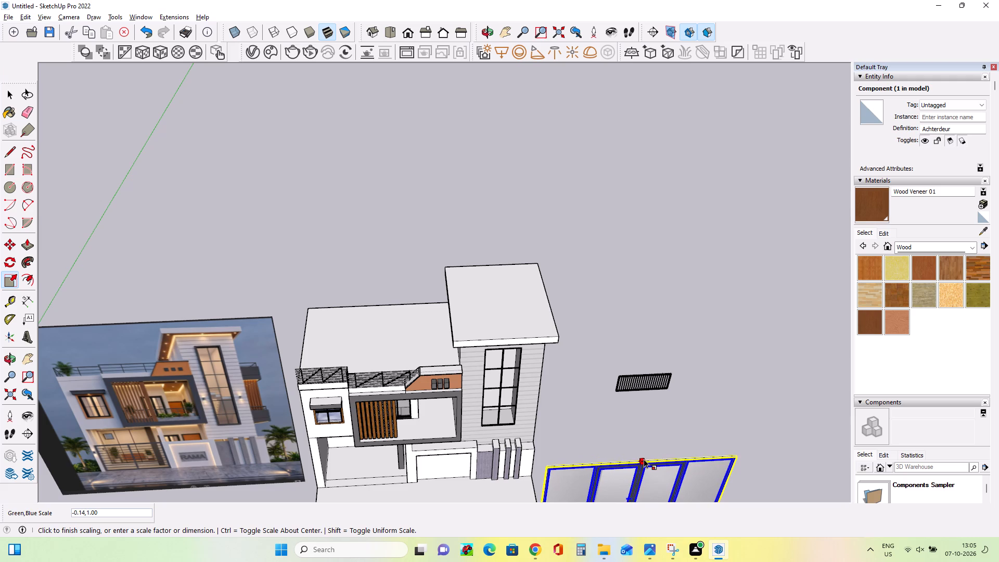
{"action": "left_click", "coordinate": [644, 459]}
{"action": "scroll", "coordinate": [567, 381], "scroll_direction": "down", "scroll_amount": 9}
{"action": "scroll", "coordinate": [596, 452], "scroll_direction": "up", "scroll_amount": 5}
{"action": "middle_click_drag", "start_coordinate": [580, 381], "coordinate": [584, 390]}
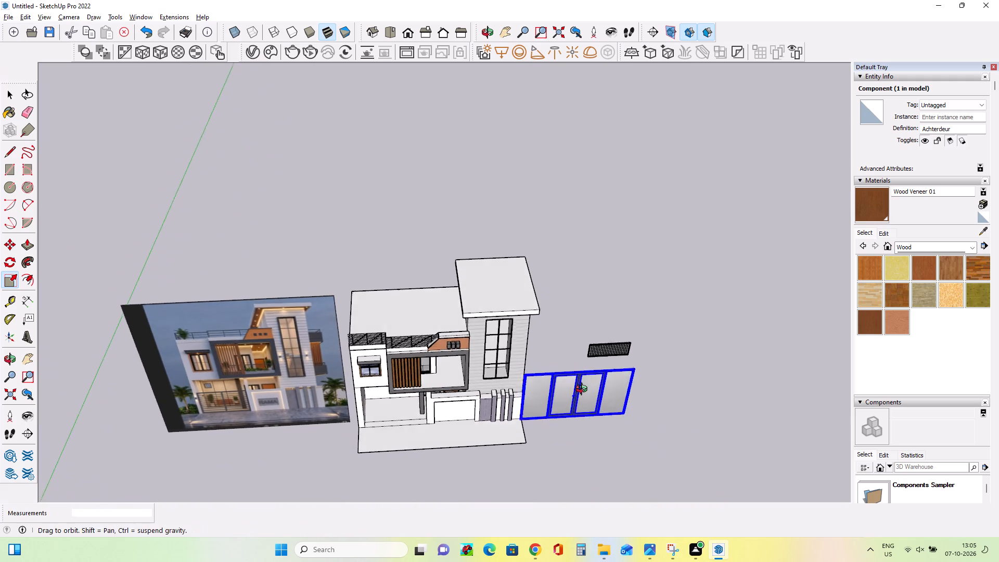
{"action": "middle_click_drag", "start_coordinate": [584, 390], "coordinate": [585, 397]}
{"action": "scroll", "coordinate": [585, 392], "scroll_direction": "up", "scroll_amount": 13}
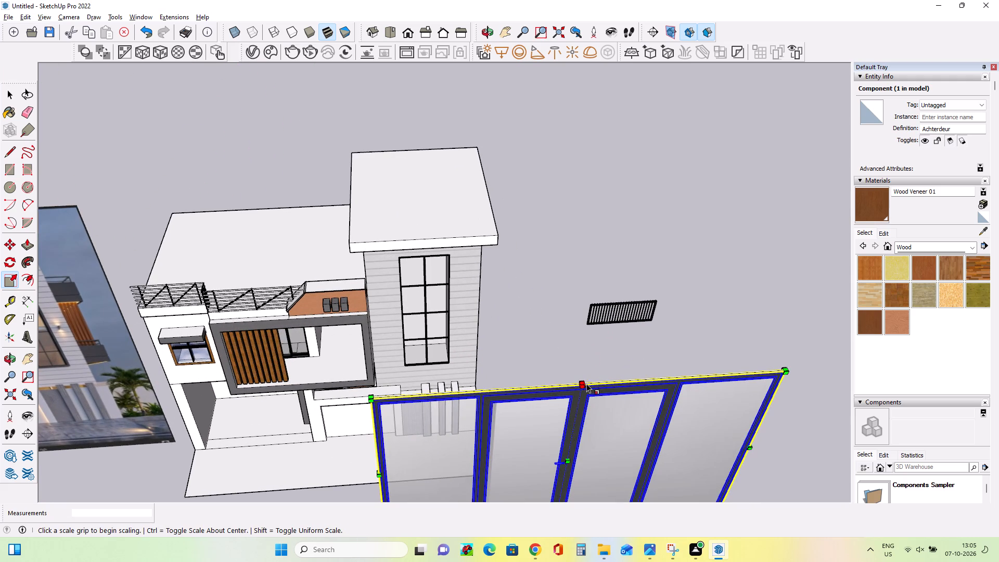
{"action": "scroll", "coordinate": [584, 385], "scroll_direction": "up", "scroll_amount": 14}
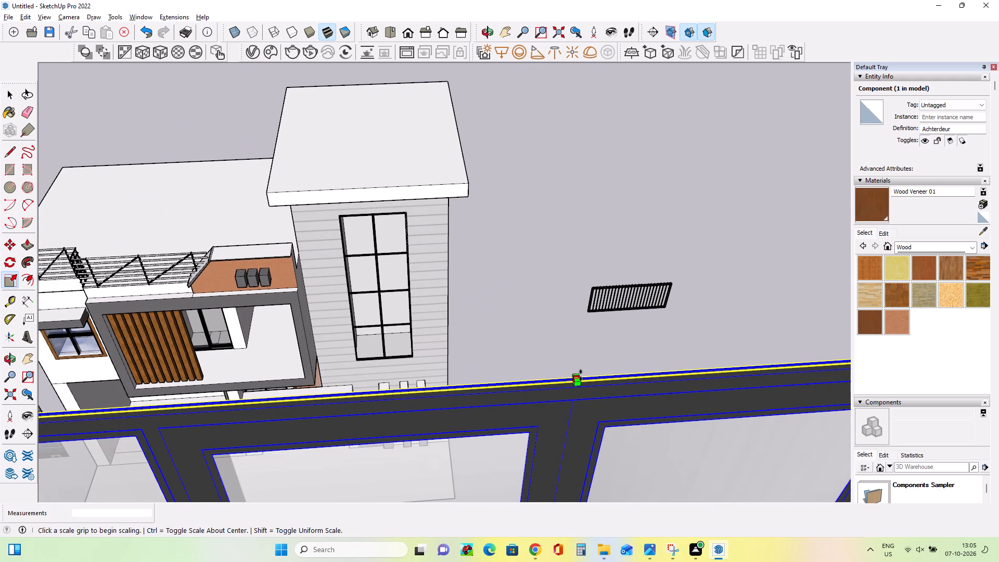
{"action": "left_click", "coordinate": [581, 375]}
{"action": "scroll", "coordinate": [577, 416], "scroll_direction": "down", "scroll_amount": 13}
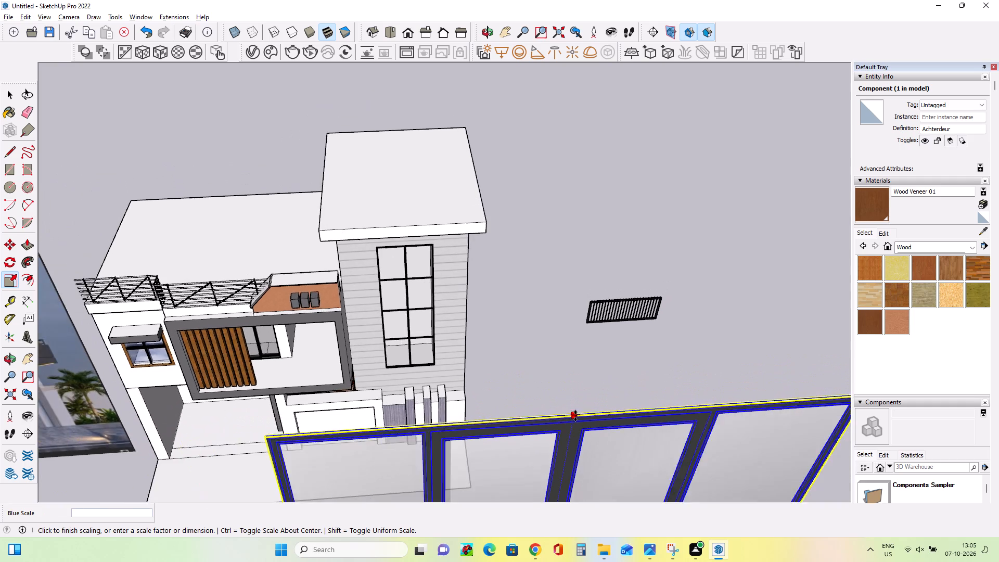
{"action": "scroll", "coordinate": [575, 416], "scroll_direction": "down", "scroll_amount": 13}
{"action": "left_click", "coordinate": [580, 439]}
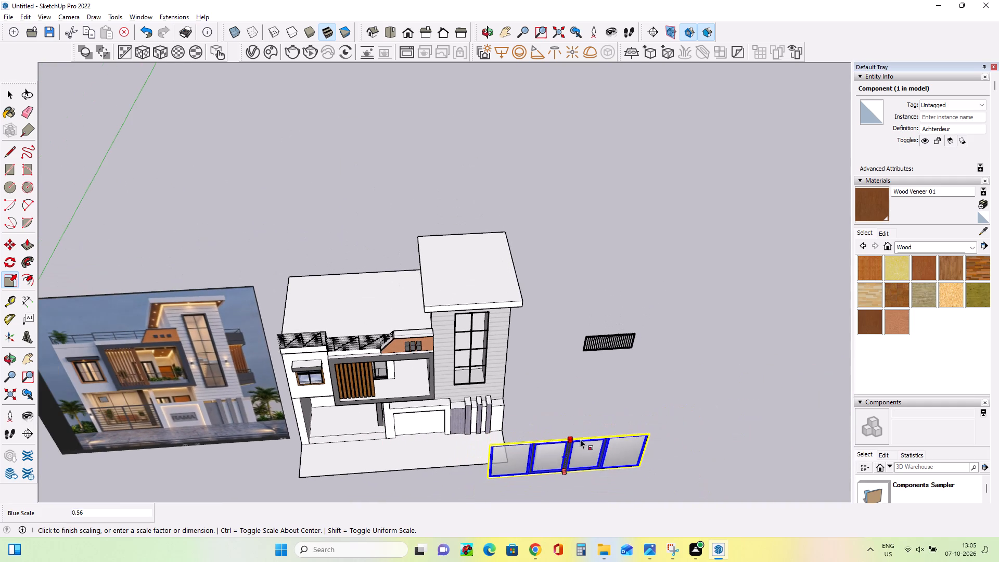
Scale the glass door set narrower again, to about 0.75 of its width.
{"action": "scroll", "coordinate": [545, 490], "scroll_direction": "up", "scroll_amount": 4}
{"action": "middle_click_drag", "start_coordinate": [541, 477], "coordinate": [531, 387]}
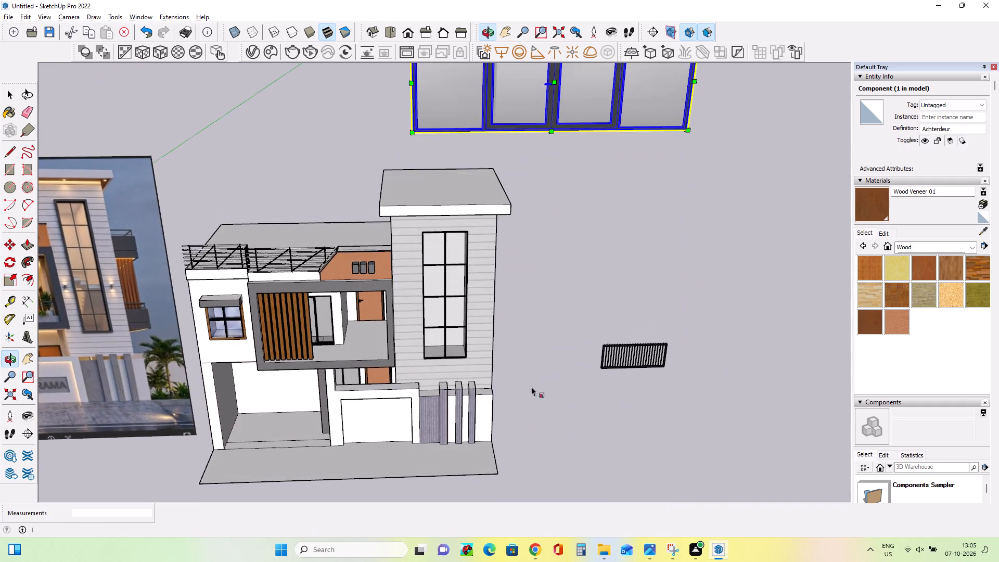
{"action": "scroll", "coordinate": [533, 398], "scroll_direction": "down", "scroll_amount": 3}
{"action": "middle_click_drag", "start_coordinate": [450, 188], "coordinate": [493, 195]}
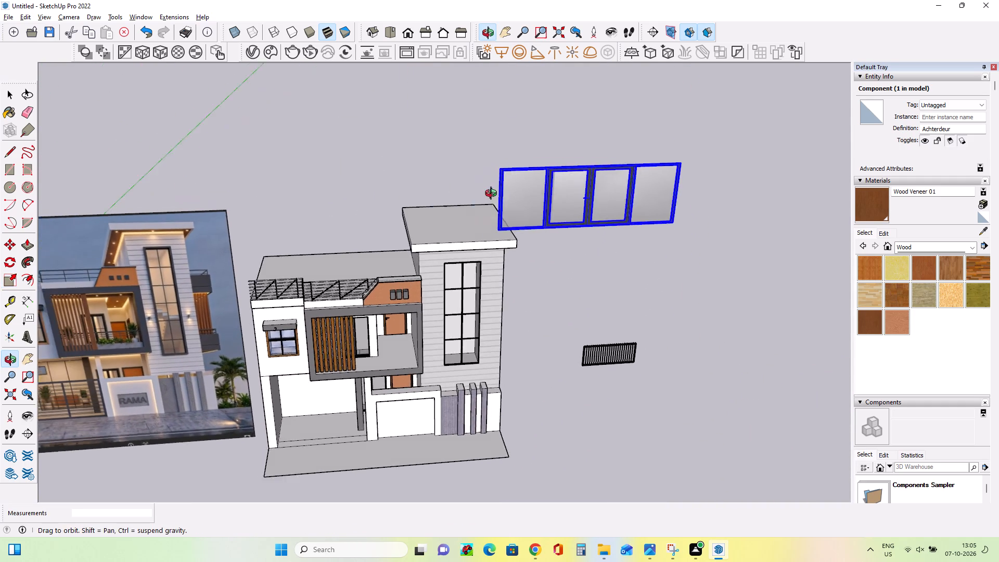
{"action": "middle_click_drag", "start_coordinate": [493, 195], "coordinate": [510, 197]}
{"action": "scroll", "coordinate": [578, 202], "scroll_direction": "up", "scroll_amount": 11}
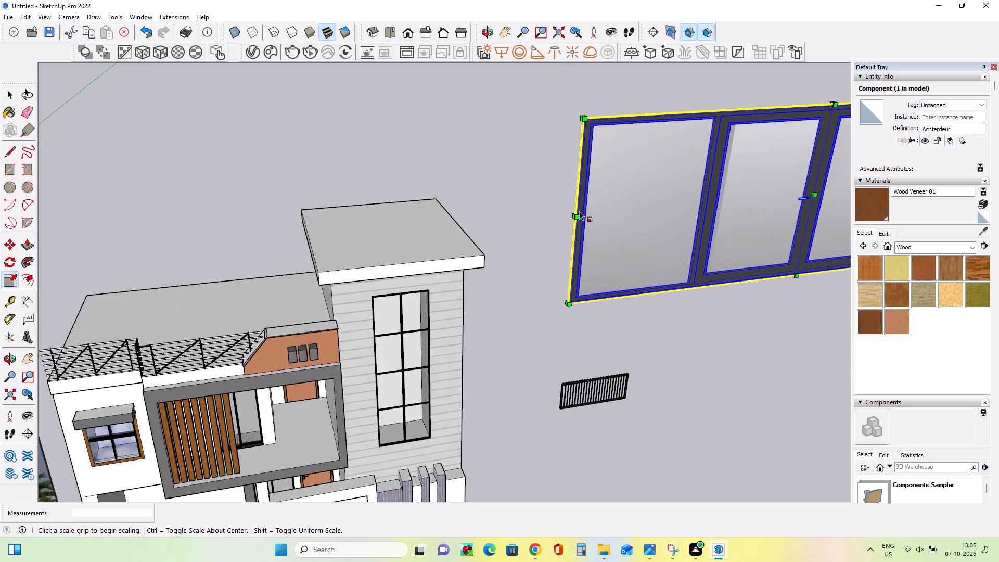
{"action": "left_click", "coordinate": [577, 213]}
{"action": "scroll", "coordinate": [665, 195], "scroll_direction": "down", "scroll_amount": 10}
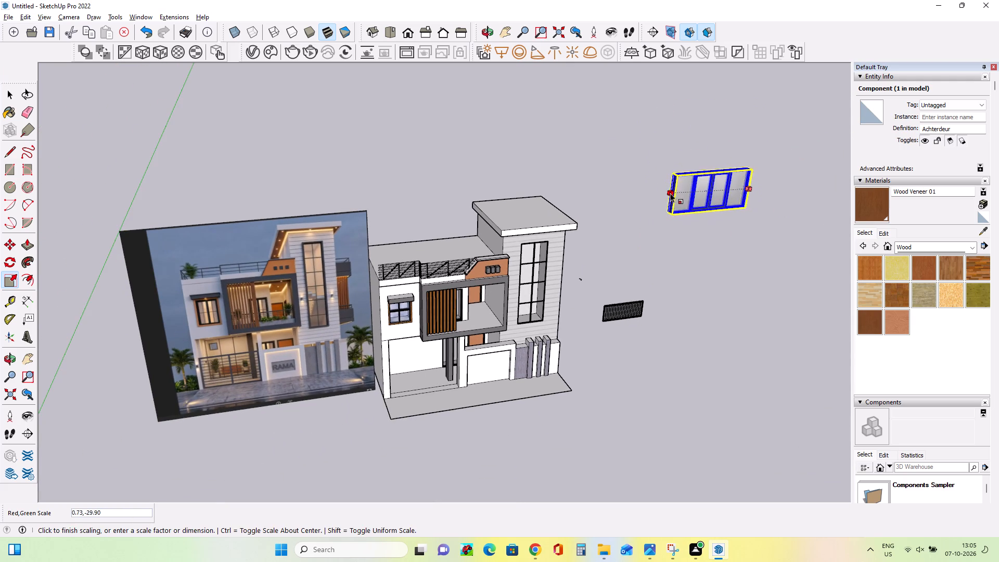
{"action": "left_click", "coordinate": [672, 195]}
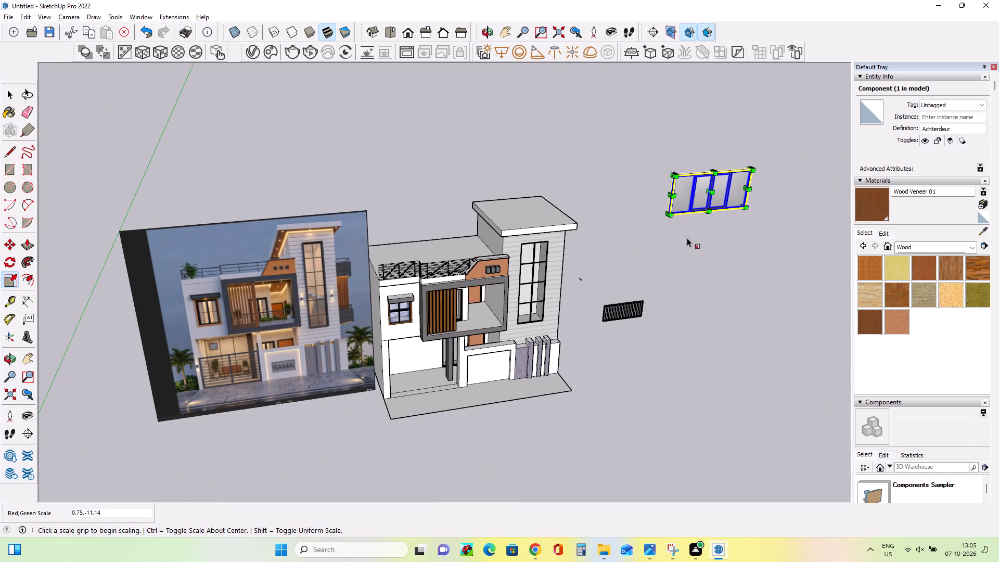
Move the resized glass door set into the house's ground-floor porch opening, below the window.
{"action": "middle_click_drag", "start_coordinate": [687, 238], "coordinate": [593, 227]}
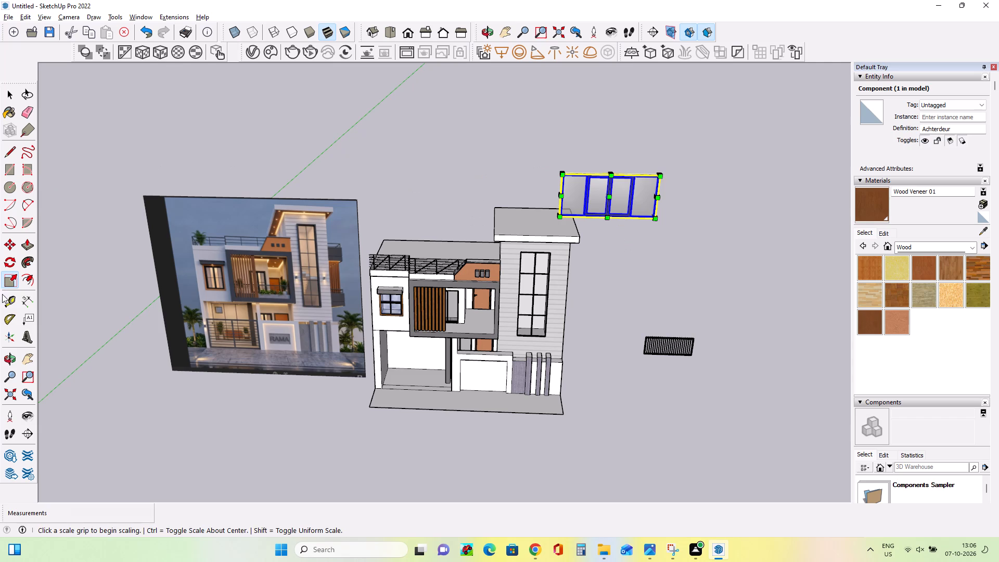
{"action": "left_click", "coordinate": [8, 245]}
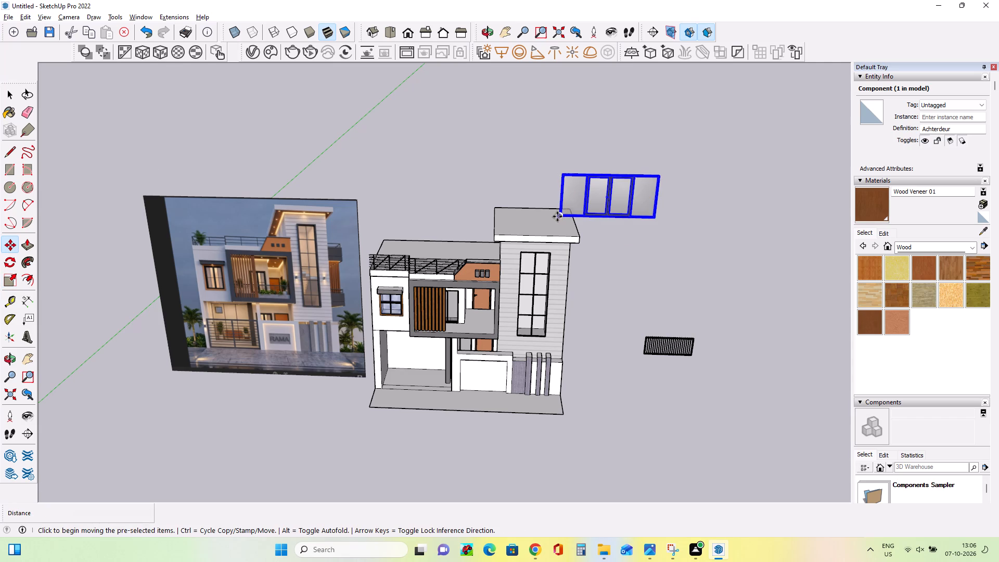
{"action": "left_click", "coordinate": [562, 216]}
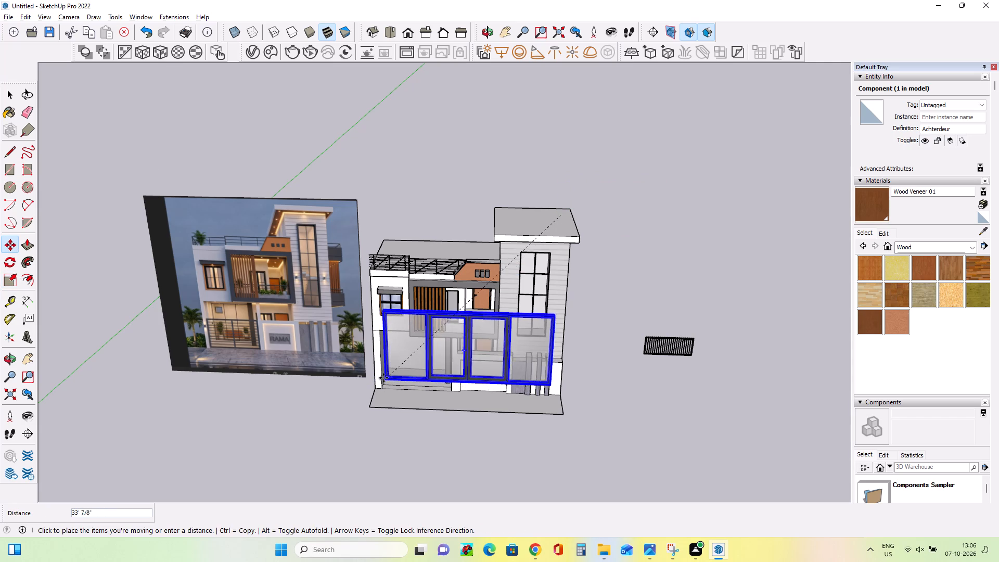
{"action": "left_click", "coordinate": [391, 381]}
{"action": "middle_click_drag", "start_coordinate": [405, 388], "coordinate": [455, 315]}
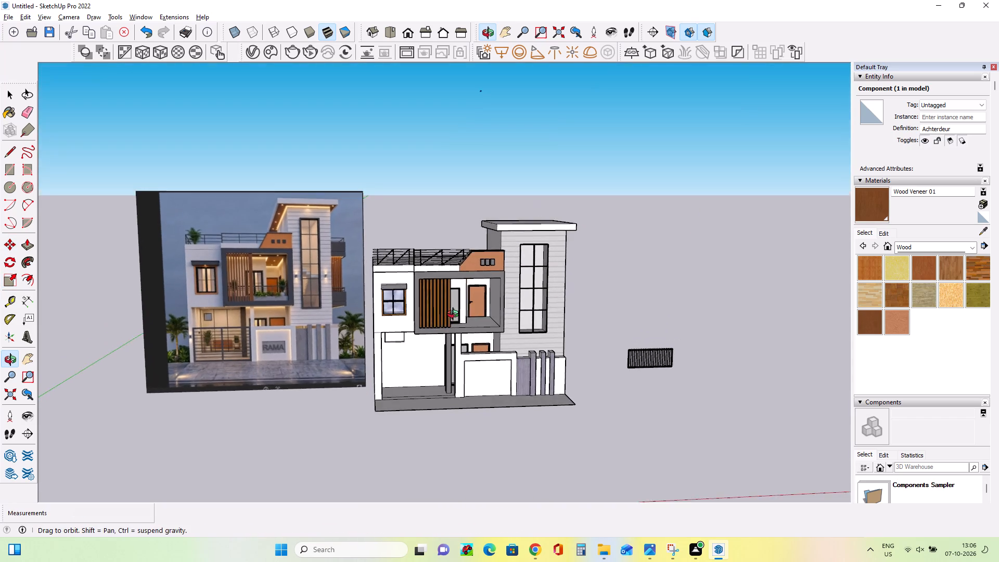
{"action": "middle_click_drag", "start_coordinate": [455, 315], "coordinate": [440, 350]}
{"action": "left_click", "coordinate": [548, 194]}
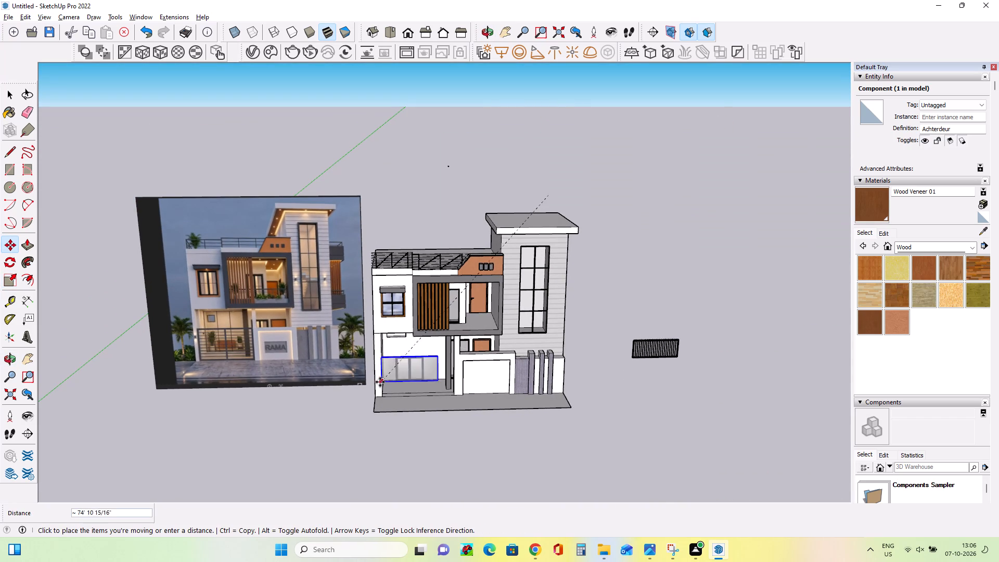
{"action": "left_click", "coordinate": [393, 386]}
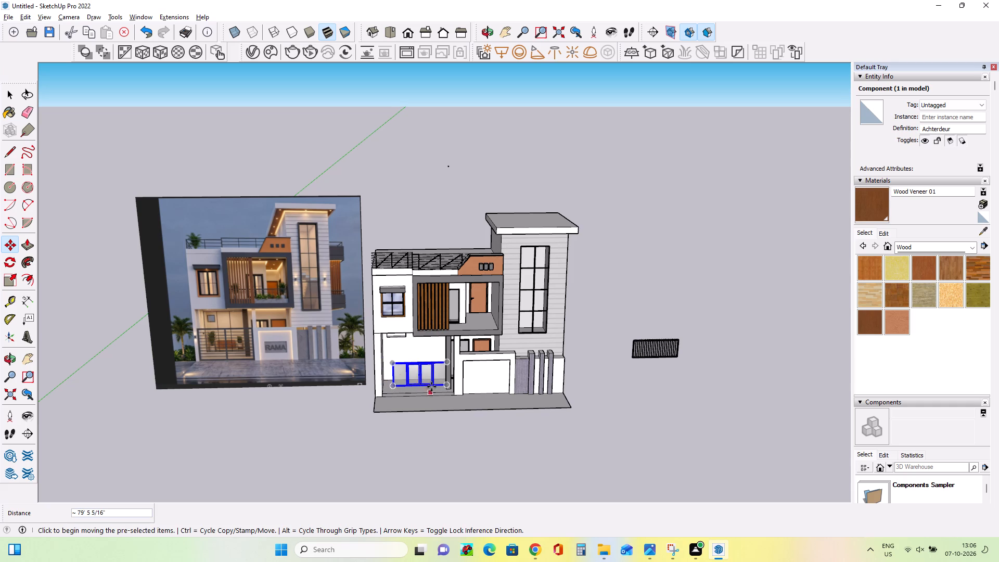
Shift the glass door set about 1' 8 3/4" sideways to meet the porch's left side wall.
{"action": "scroll", "coordinate": [432, 385], "scroll_direction": "up", "scroll_amount": 7}
{"action": "middle_click_drag", "start_coordinate": [381, 369], "coordinate": [363, 363]}
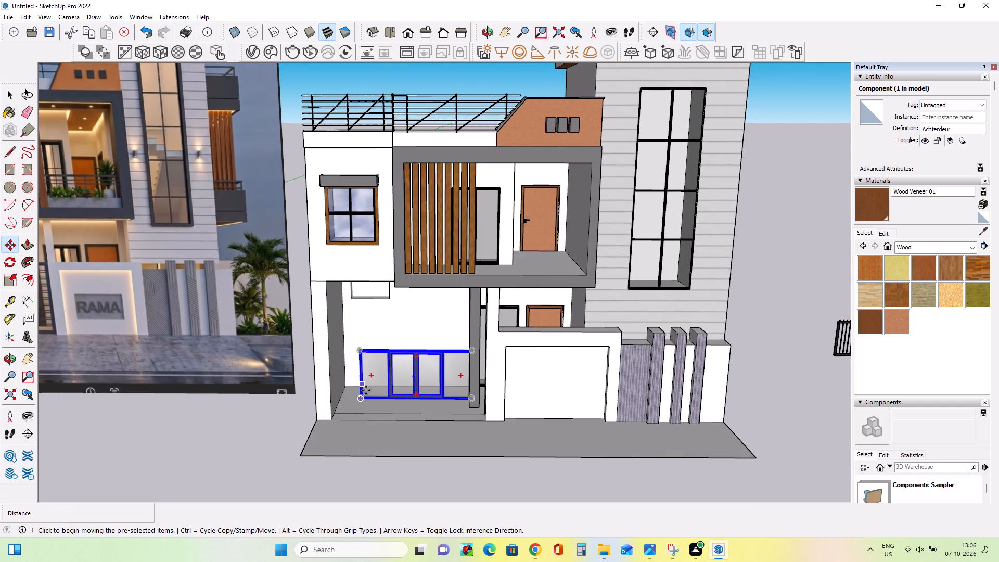
{"action": "left_click", "coordinate": [364, 400]}
{"action": "left_click", "coordinate": [341, 397]}
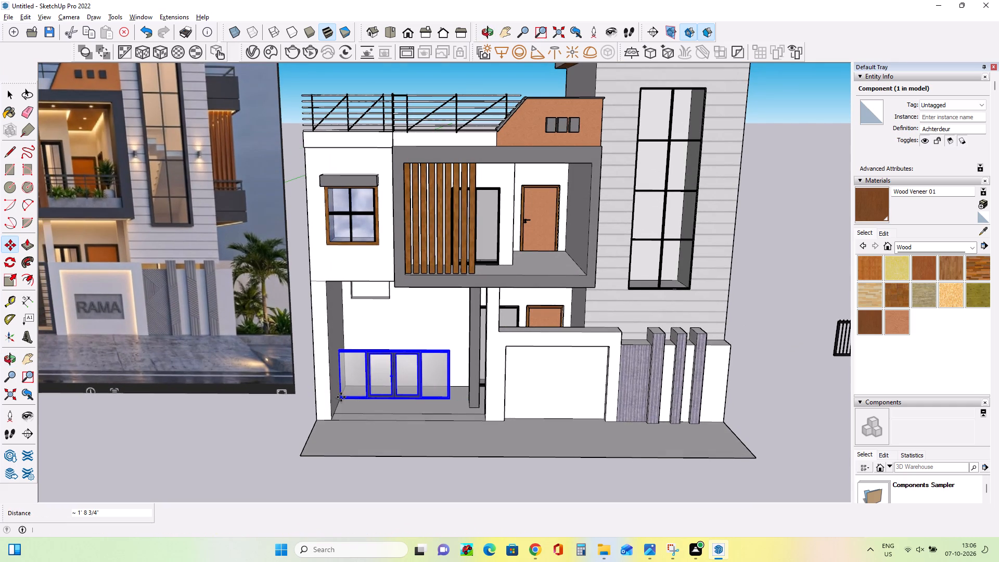
{"action": "scroll", "coordinate": [363, 326], "scroll_direction": "down", "scroll_amount": 2}
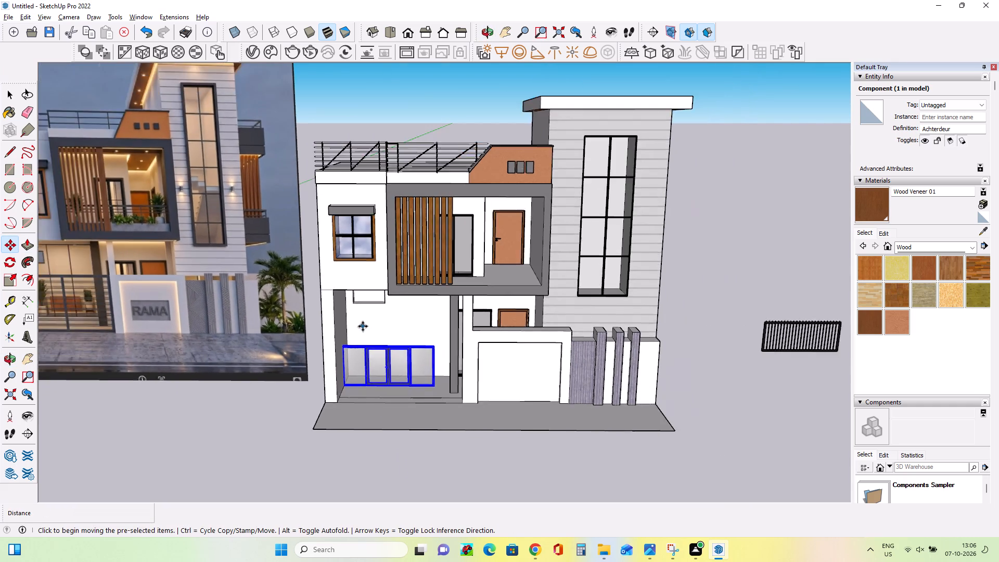
{"action": "scroll", "coordinate": [363, 326], "scroll_direction": "down", "scroll_amount": 3}
Switch to the browser and search 3D Warehouse for "glass window".
{"action": "left_click", "coordinate": [533, 550]}
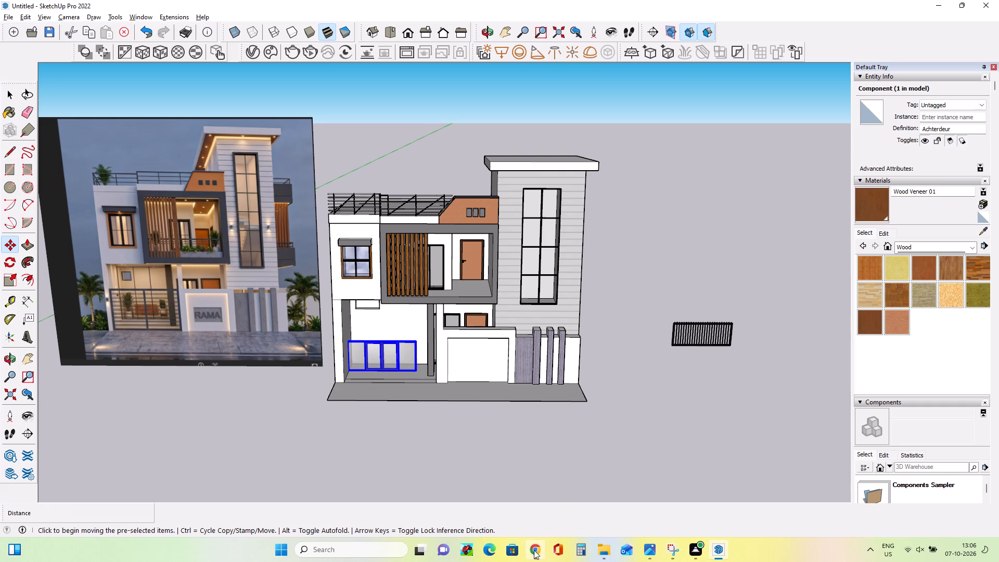
{"action": "scroll", "coordinate": [408, 355], "scroll_direction": "down", "scroll_amount": 2}
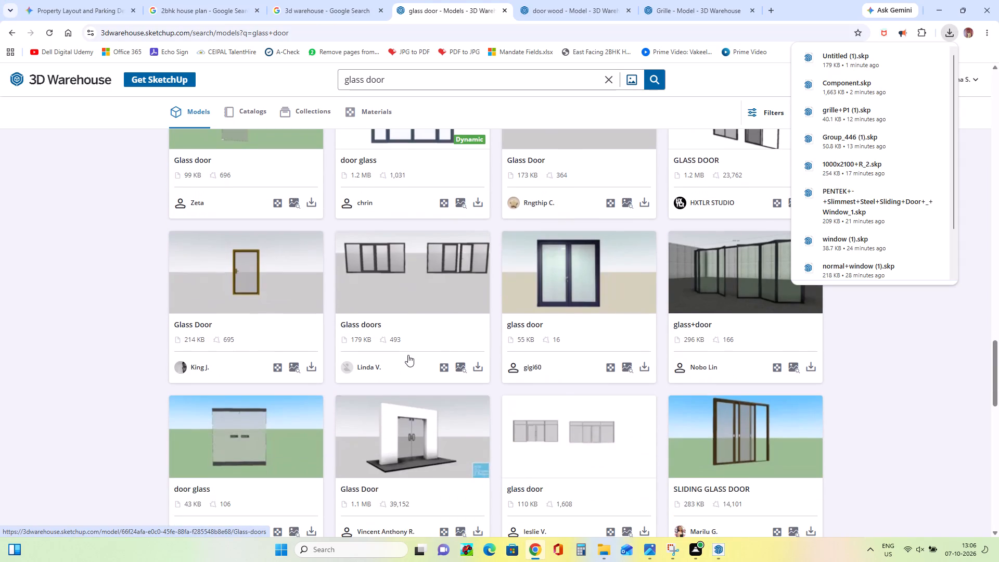
{"action": "scroll", "coordinate": [408, 355], "scroll_direction": "up", "scroll_amount": 17}
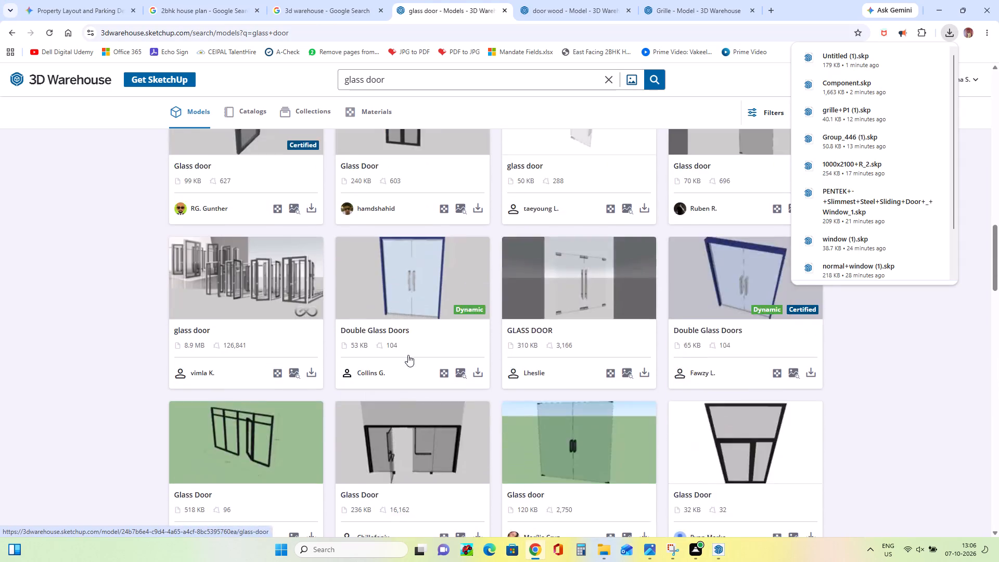
{"action": "scroll", "coordinate": [408, 355], "scroll_direction": "up", "scroll_amount": 12}
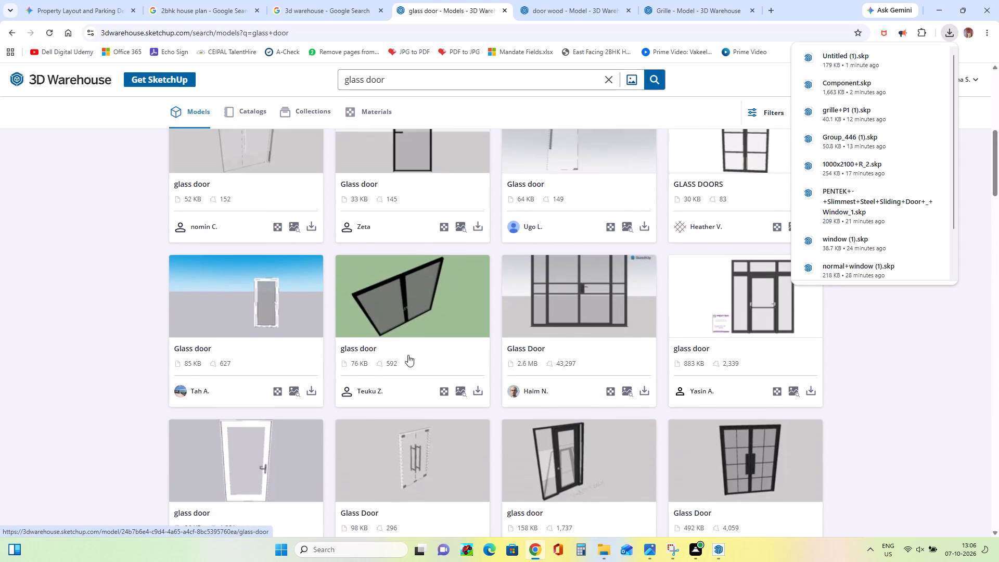
{"action": "scroll", "coordinate": [408, 355], "scroll_direction": "up", "scroll_amount": 12}
{"action": "left_click", "coordinate": [414, 77]}
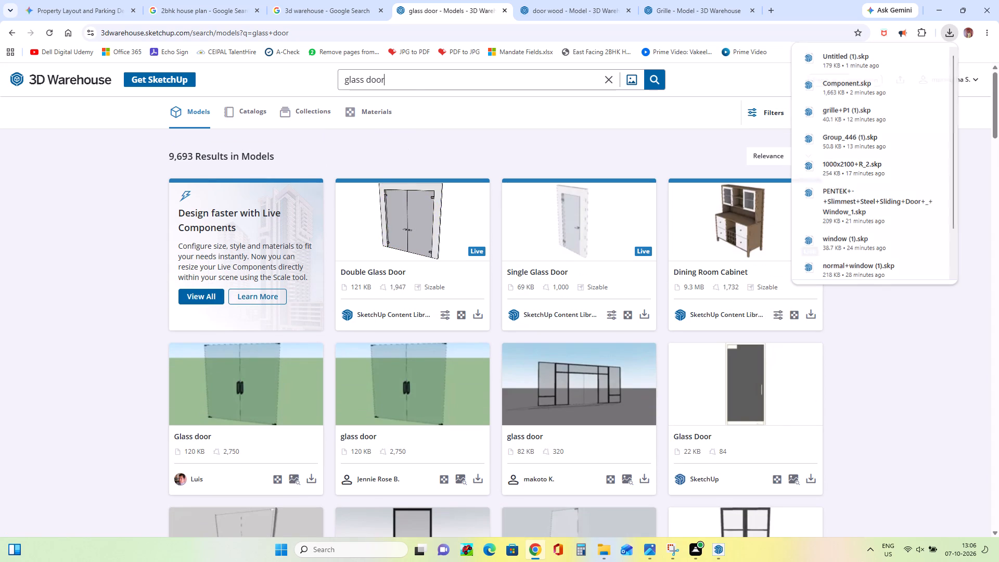
{"action": "key", "text": "BackSpace"}
{"action": "key", "text": "BackSpace"}
{"action": "key", "text": "BackSpace"}
{"action": "key", "text": "BackSpace"}
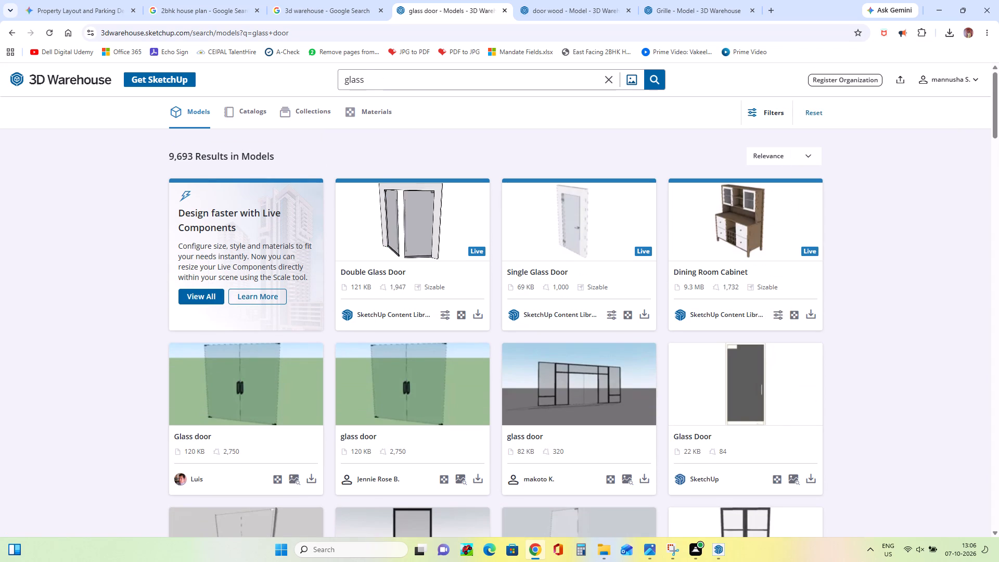
{"action": "type", "text": "windo"}
{"action": "key", "text": "w"}
{"action": "key", "text": "Return"}
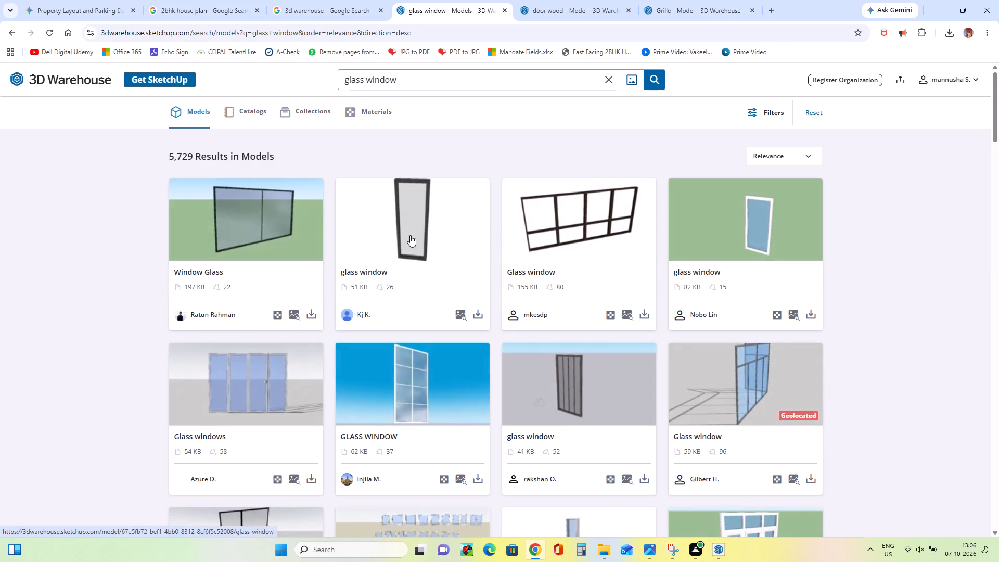
Open the tall single-pane glass window model with the black frame and download it.
{"action": "left_click", "coordinate": [410, 235]}
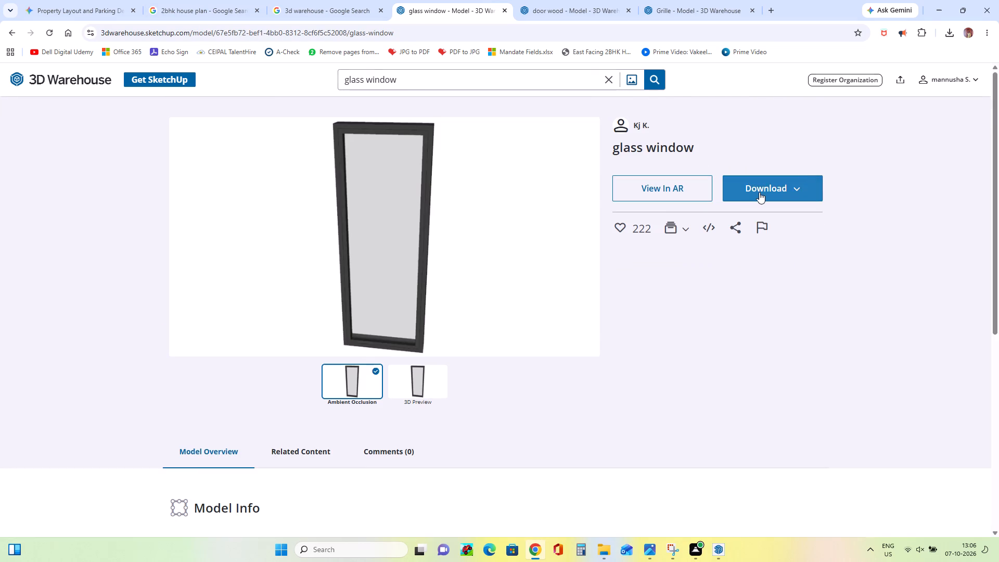
{"action": "left_click", "coordinate": [759, 192]}
{"action": "left_click", "coordinate": [786, 210]}
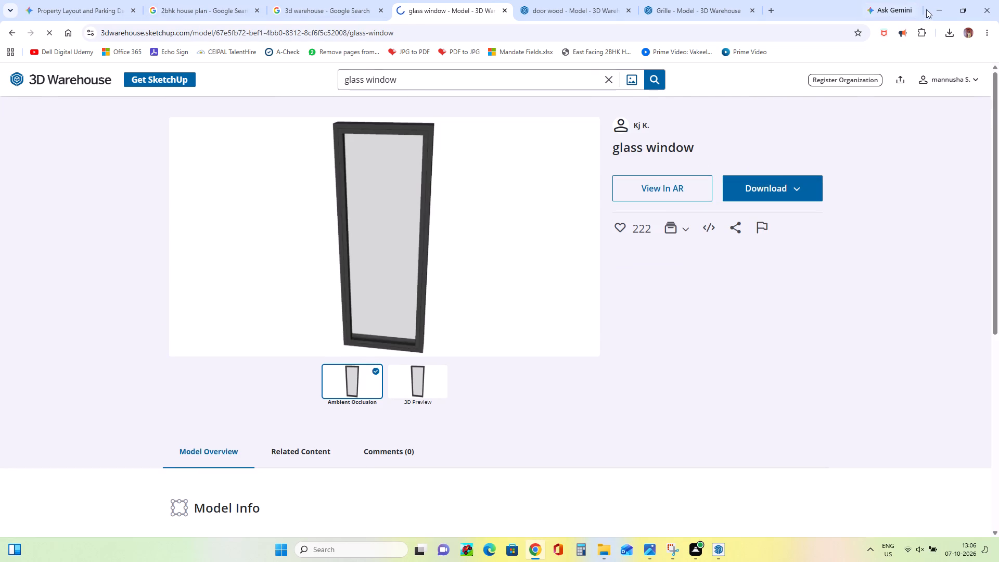
Back in SketchUp, import the downloaded Group_127 (1) file and place the window on the ground beside the house's front corner.
{"action": "left_click", "coordinate": [936, 8]}
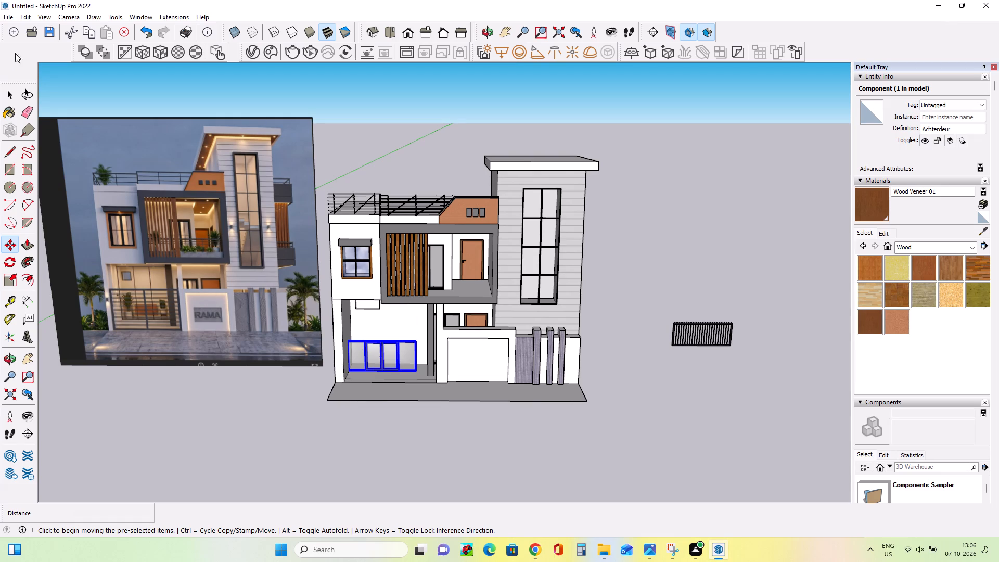
{"action": "left_click", "coordinate": [13, 14]}
{"action": "left_click", "coordinate": [52, 197]}
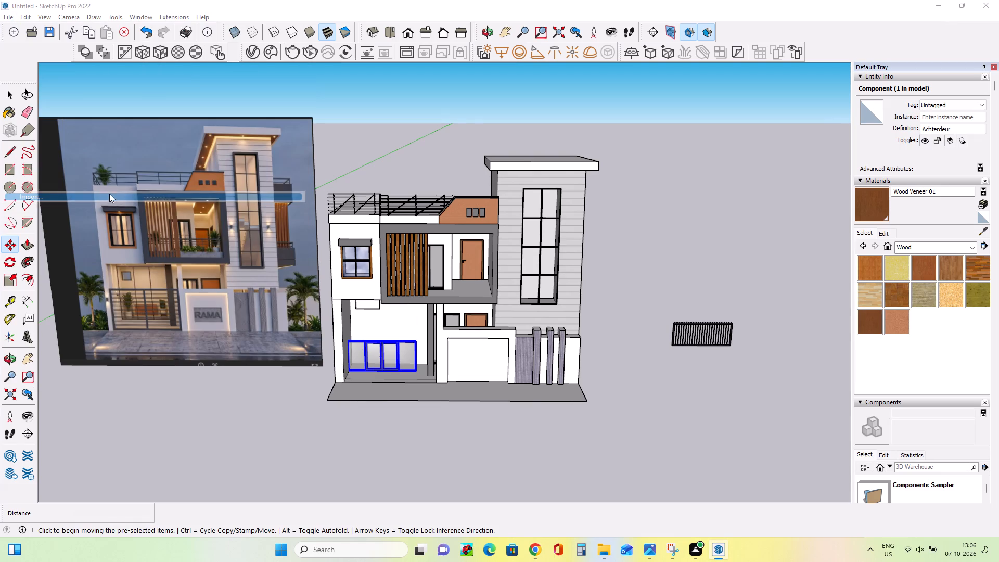
{"action": "left_click", "coordinate": [427, 239]}
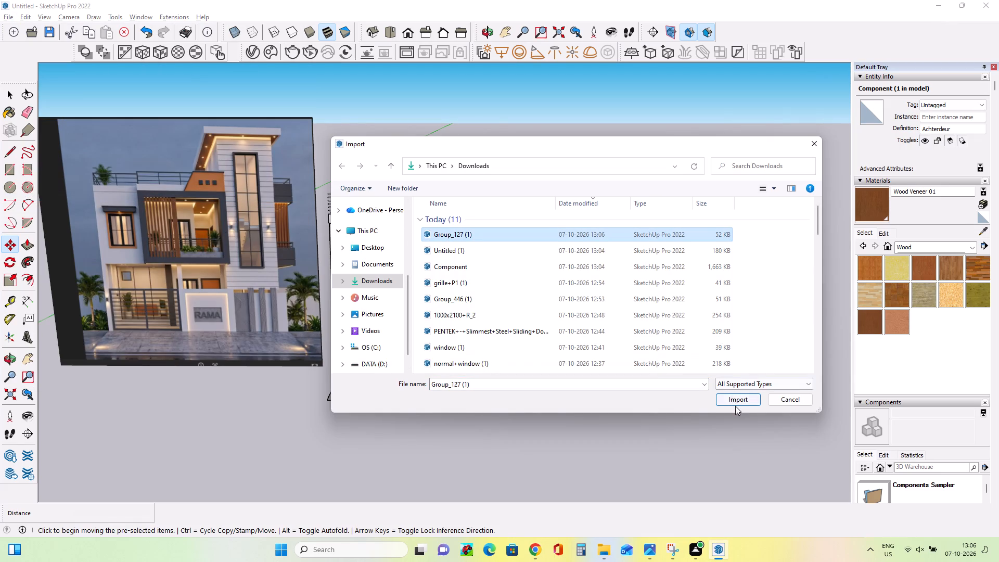
{"action": "left_click", "coordinate": [735, 405]}
{"action": "left_click", "coordinate": [623, 406]}
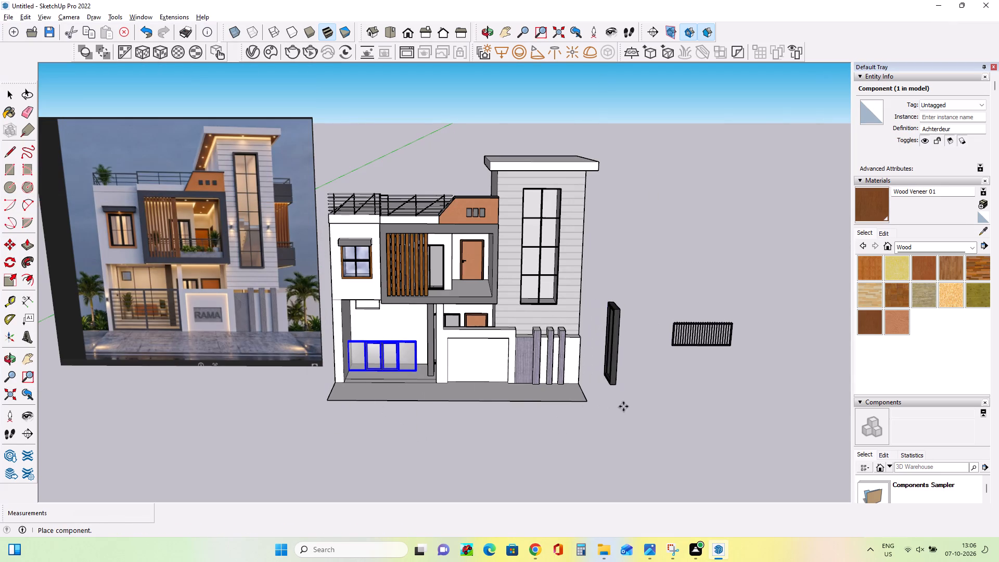
Rotate the imported window 90 degrees so it faces the front like the facade.
{"action": "left_click", "coordinate": [10, 258]}
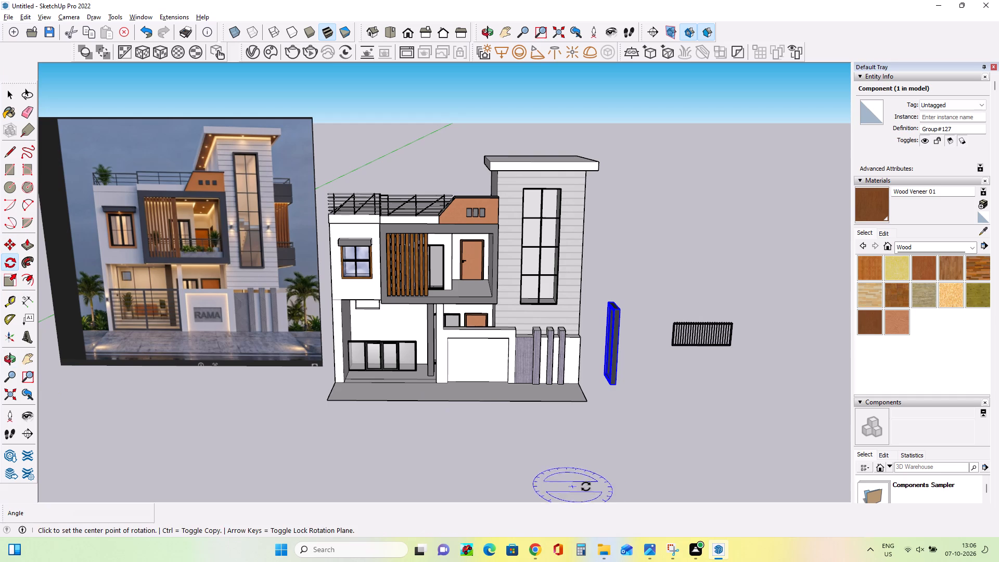
{"action": "left_click", "coordinate": [641, 413]}
{"action": "left_click", "coordinate": [584, 415]}
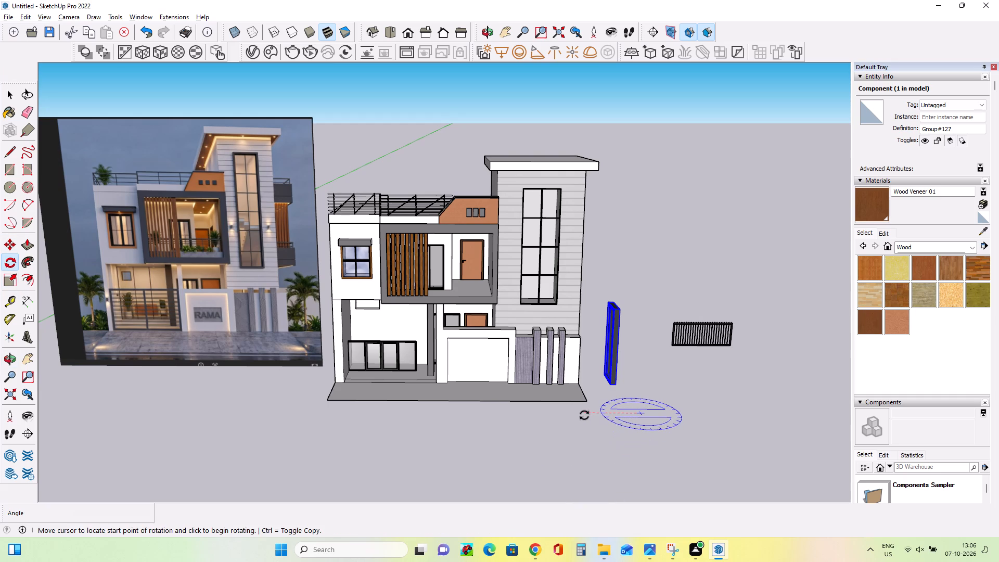
{"action": "left_click", "coordinate": [657, 443]}
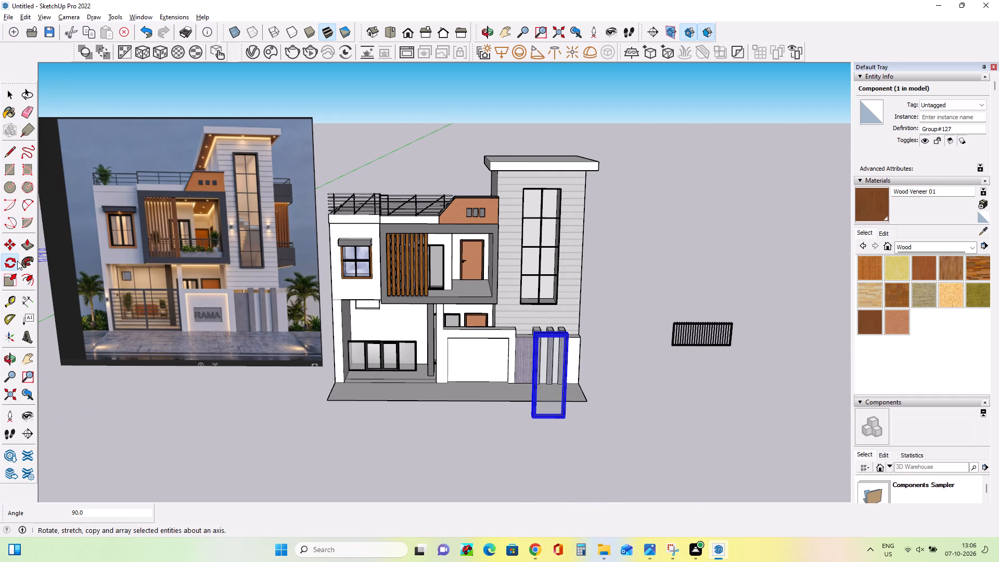
Scale the window down uniformly to about 0.29.
{"action": "left_click", "coordinate": [5, 264]}
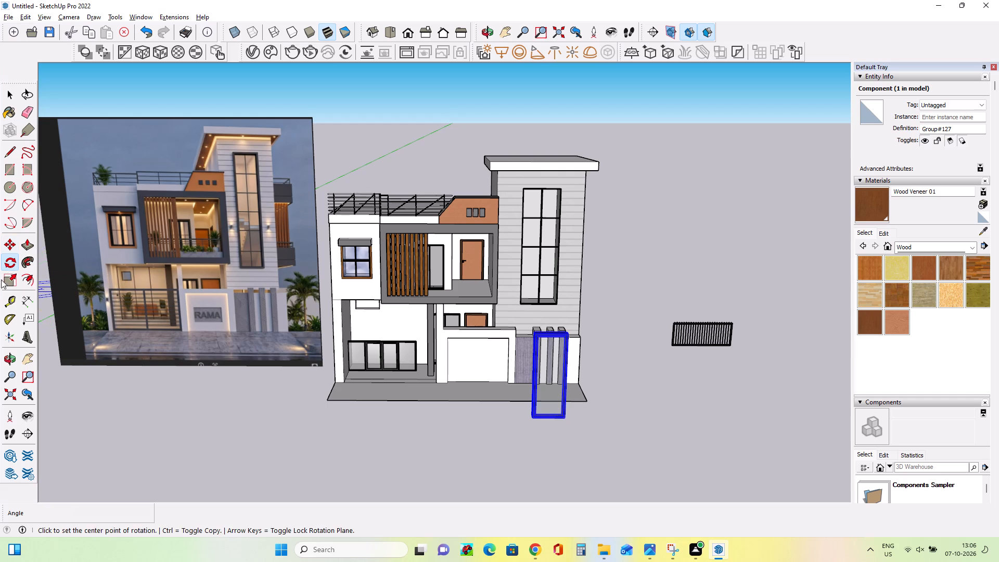
{"action": "left_click", "coordinate": [11, 280]}
{"action": "left_click", "coordinate": [536, 330]}
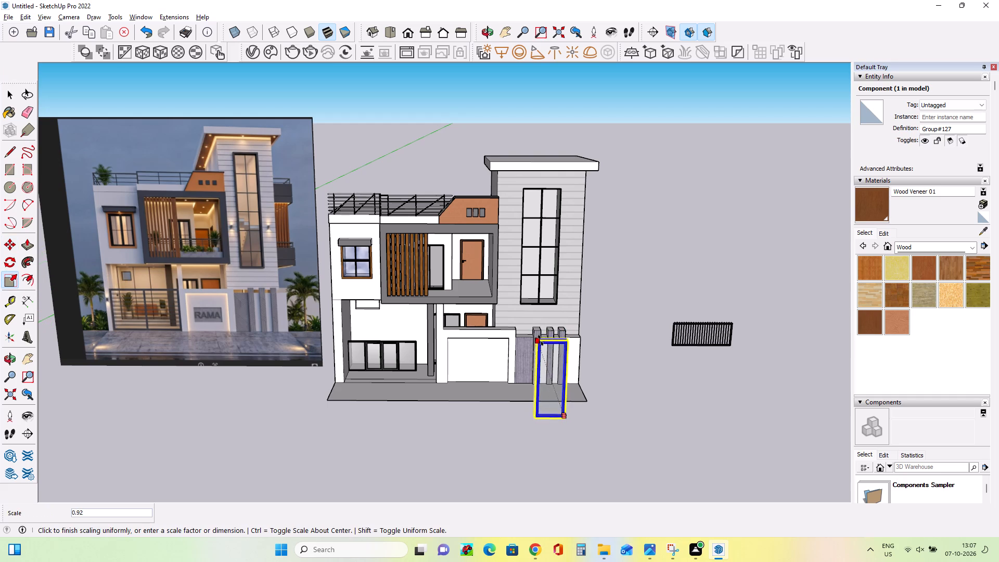
{"action": "left_click", "coordinate": [547, 395]}
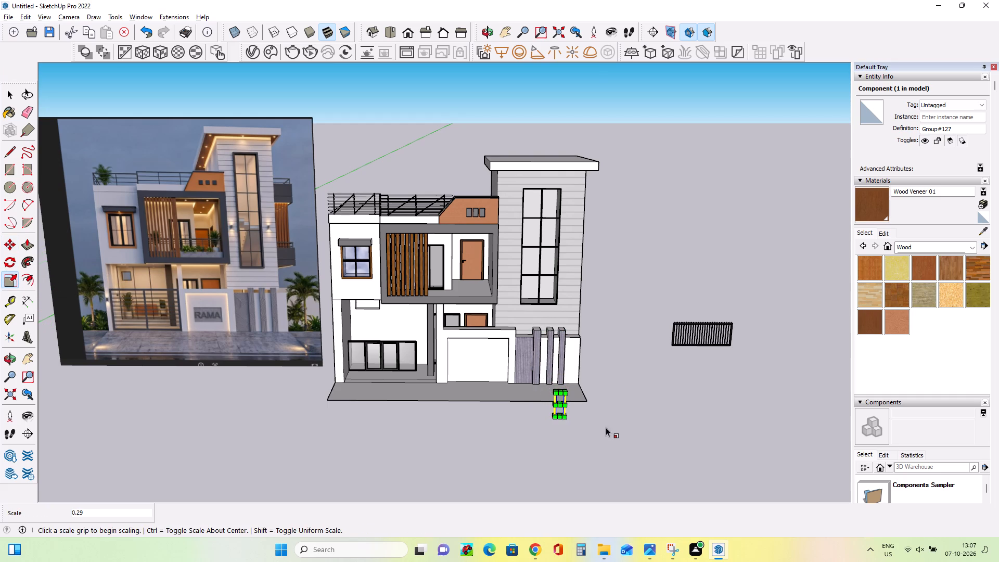
Scale the window's height down to about 0.65, keeping its width factor at 1.00.
{"action": "scroll", "coordinate": [564, 408], "scroll_direction": "up", "scroll_amount": 8}
{"action": "left_click", "coordinate": [558, 369]}
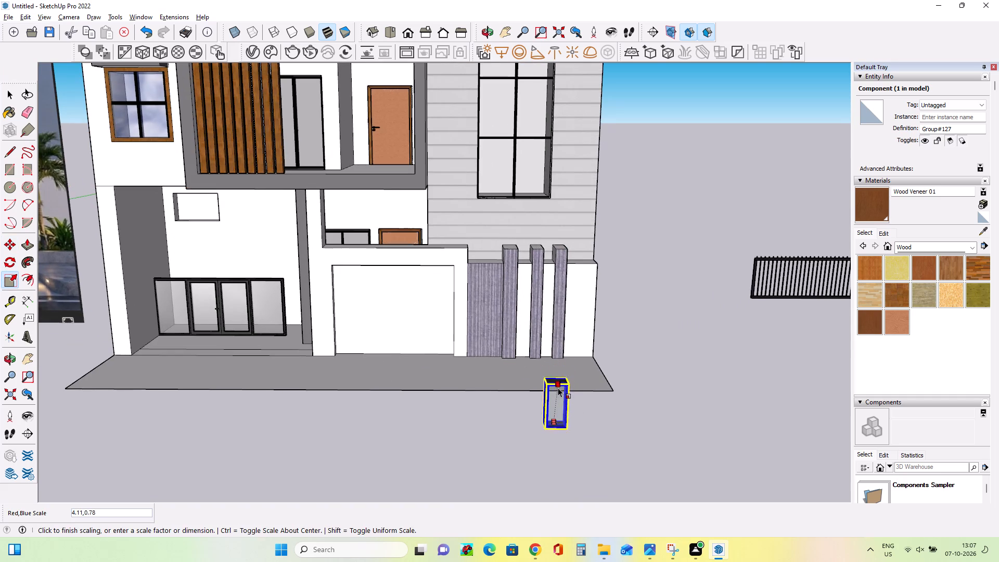
{"action": "left_click", "coordinate": [556, 389]}
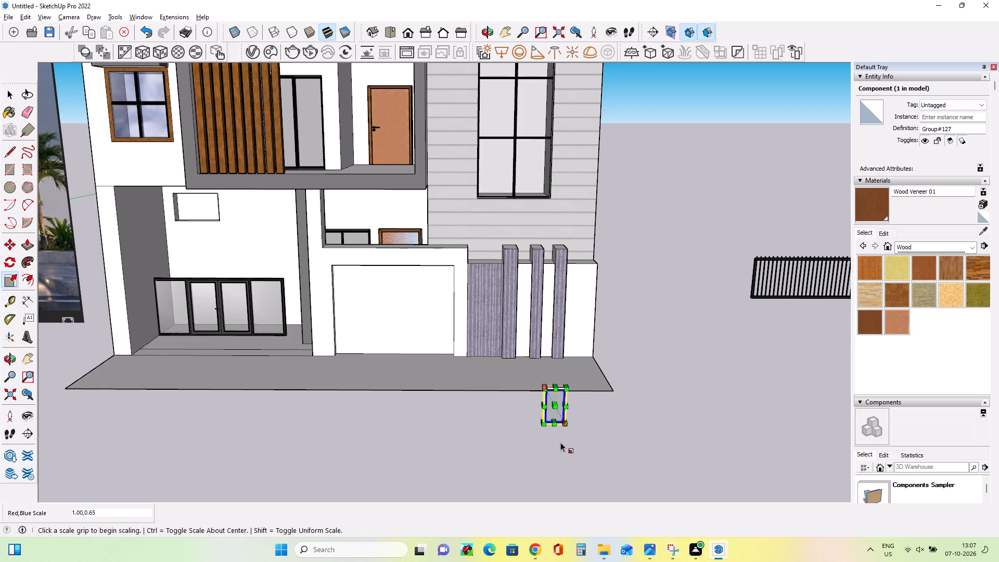
Move the small window off the ground into the porch, towards the small rectangular opening in the back wall.
{"action": "scroll", "coordinate": [560, 442], "scroll_direction": "up", "scroll_amount": 2}
{"action": "middle_click_drag", "start_coordinate": [562, 441], "coordinate": [562, 435]}
{"action": "left_click", "coordinate": [10, 244]}
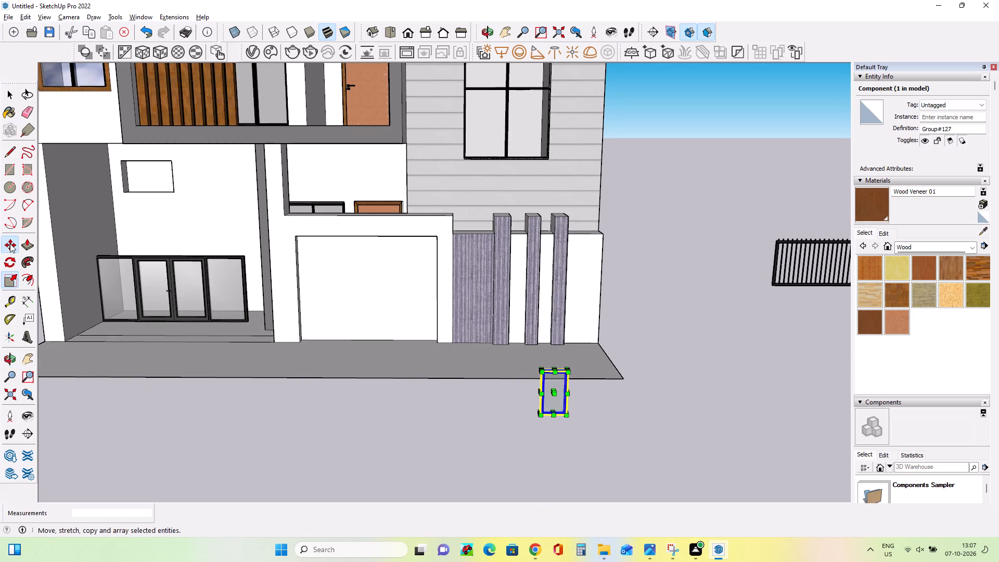
{"action": "left_click", "coordinate": [542, 418]}
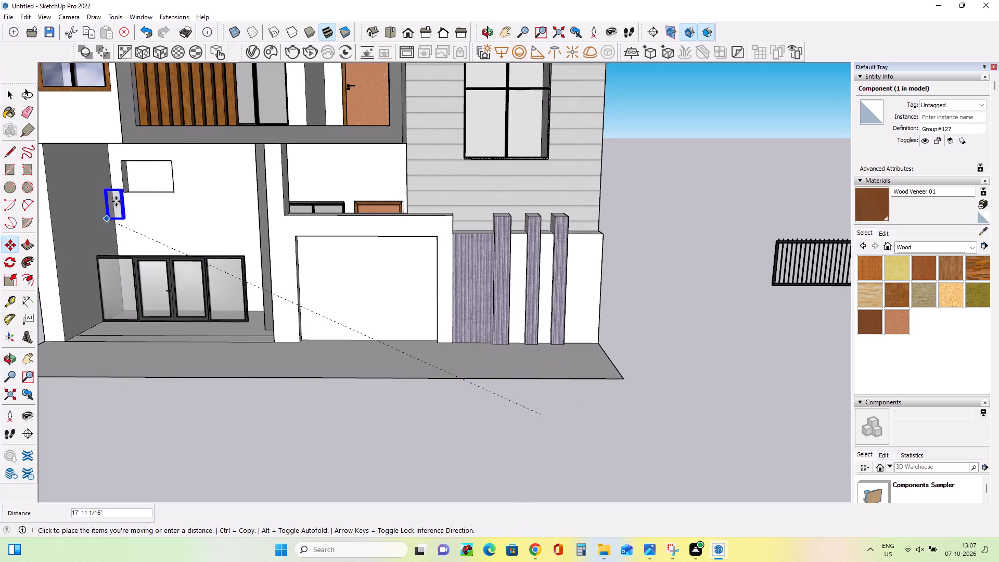
{"action": "left_click", "coordinate": [125, 190]}
{"action": "middle_click_drag", "start_coordinate": [133, 218], "coordinate": [176, 176]}
{"action": "scroll", "coordinate": [160, 195], "scroll_direction": "up", "scroll_amount": 1}
{"action": "left_click", "coordinate": [172, 127]}
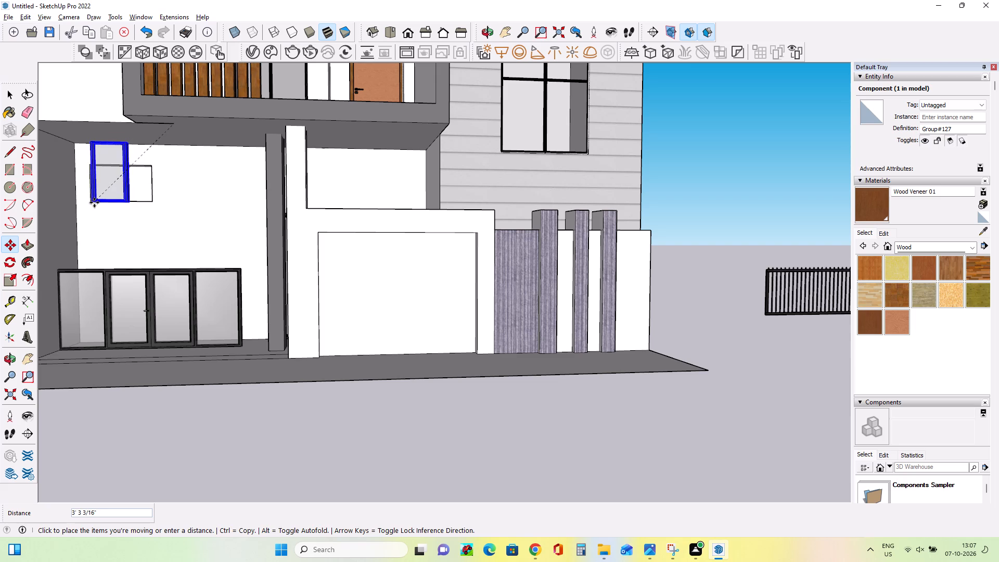
{"action": "left_click", "coordinate": [93, 203]}
Reposition the window so its lower corner meets the lower-left corner of the small opening in the porch's back wall.
{"action": "middle_click_drag", "start_coordinate": [179, 233], "coordinate": [128, 227]}
{"action": "left_click", "coordinate": [89, 201]}
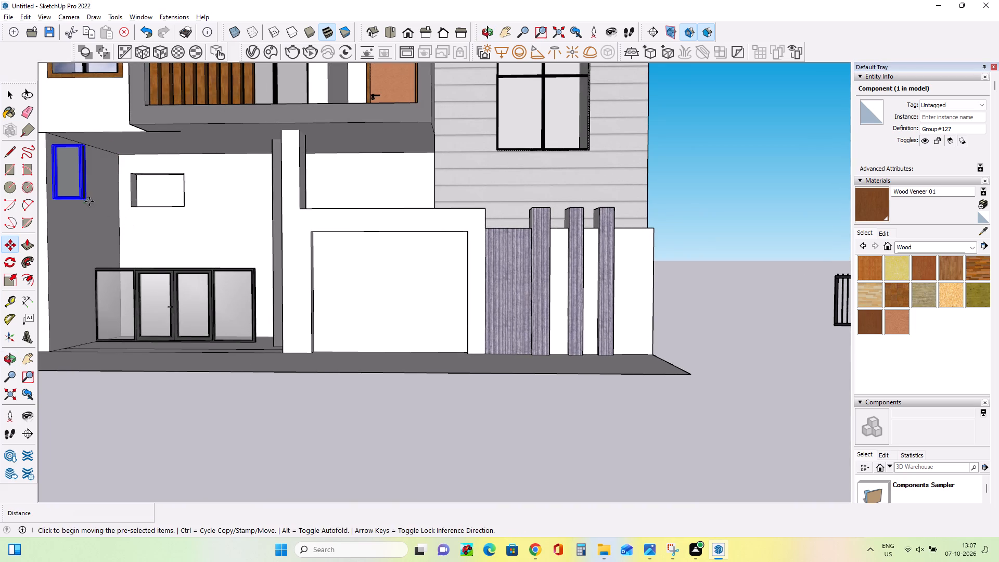
{"action": "left_click", "coordinate": [185, 210]}
{"action": "middle_click_drag", "start_coordinate": [198, 222], "coordinate": [321, 202]}
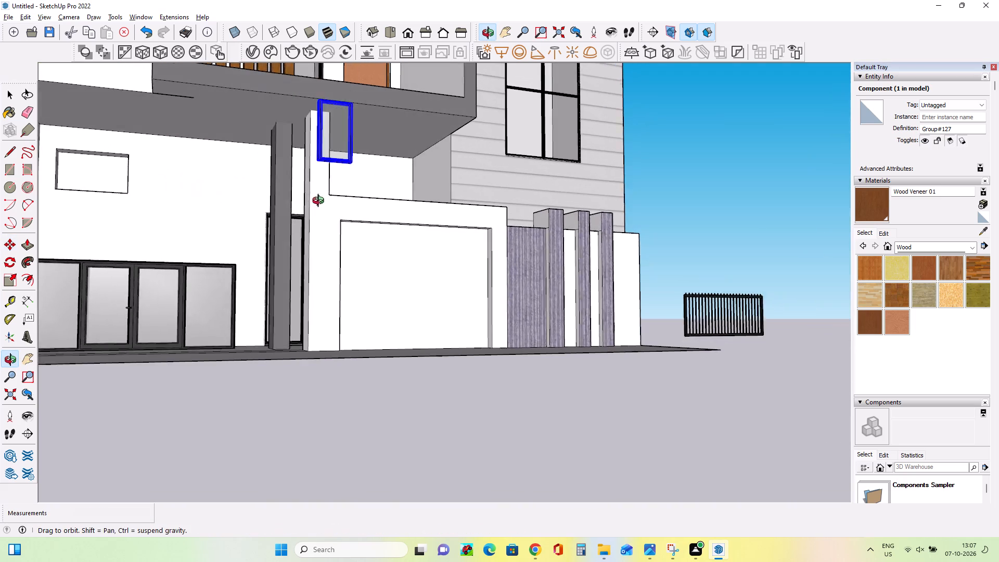
{"action": "middle_click_drag", "start_coordinate": [321, 202], "coordinate": [321, 202]}
{"action": "left_click", "coordinate": [330, 167]}
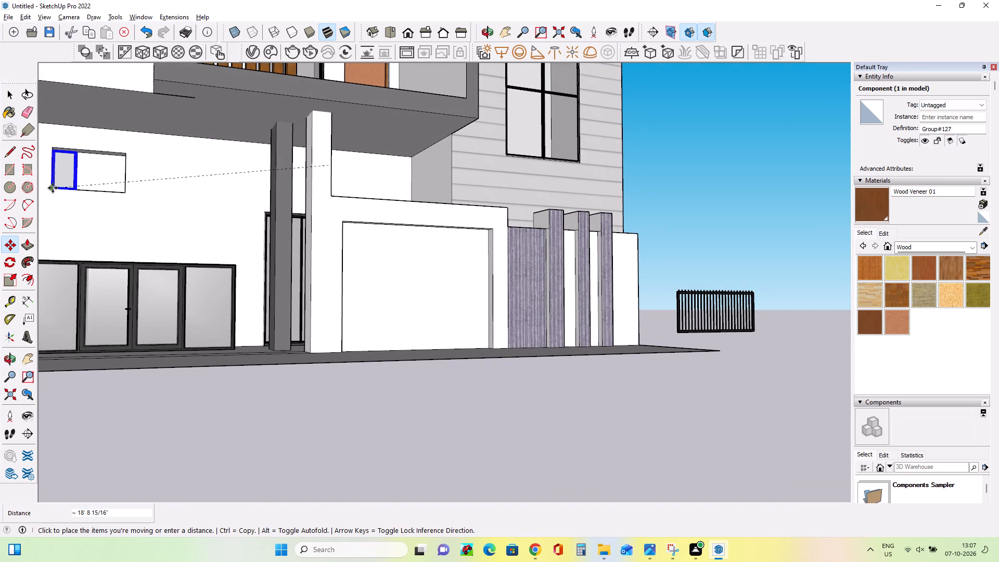
{"action": "left_click", "coordinate": [53, 188]}
Scale the window's width along the green axis to about 3.06 so it spans the small wall opening.
{"action": "middle_click_drag", "start_coordinate": [272, 207], "coordinate": [234, 246]}
{"action": "scroll", "coordinate": [0, 242], "scroll_direction": "up", "scroll_amount": 3}
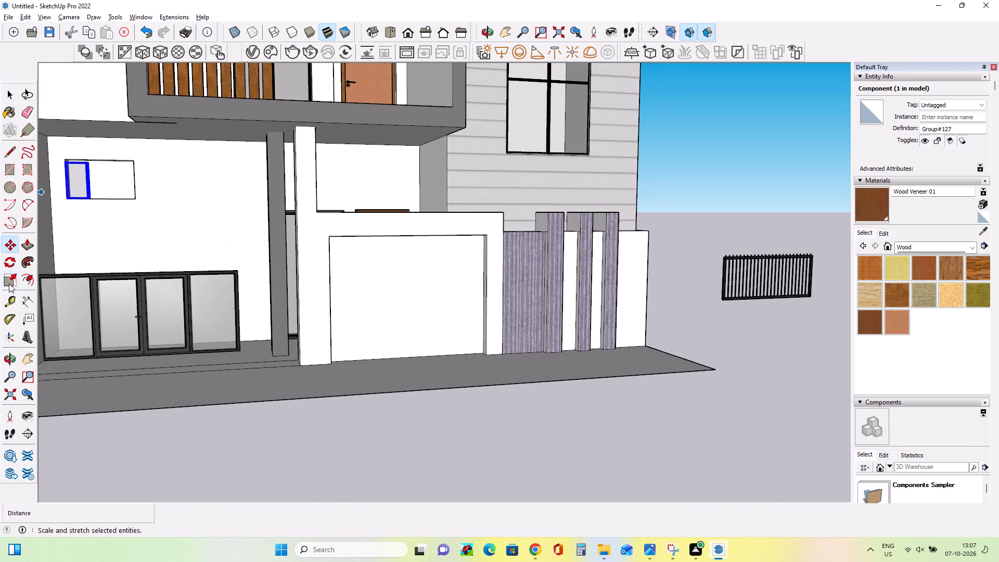
{"action": "left_click", "coordinate": [9, 284]}
{"action": "left_click", "coordinate": [91, 178]}
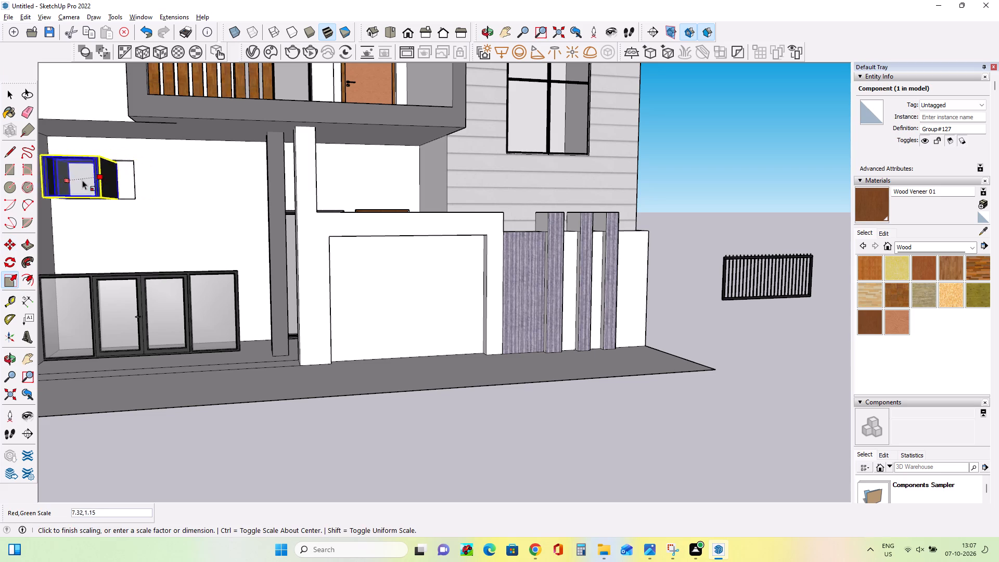
{"action": "key", "text": "Escape"}
{"action": "middle_click_drag", "start_coordinate": [113, 169], "coordinate": [104, 176]}
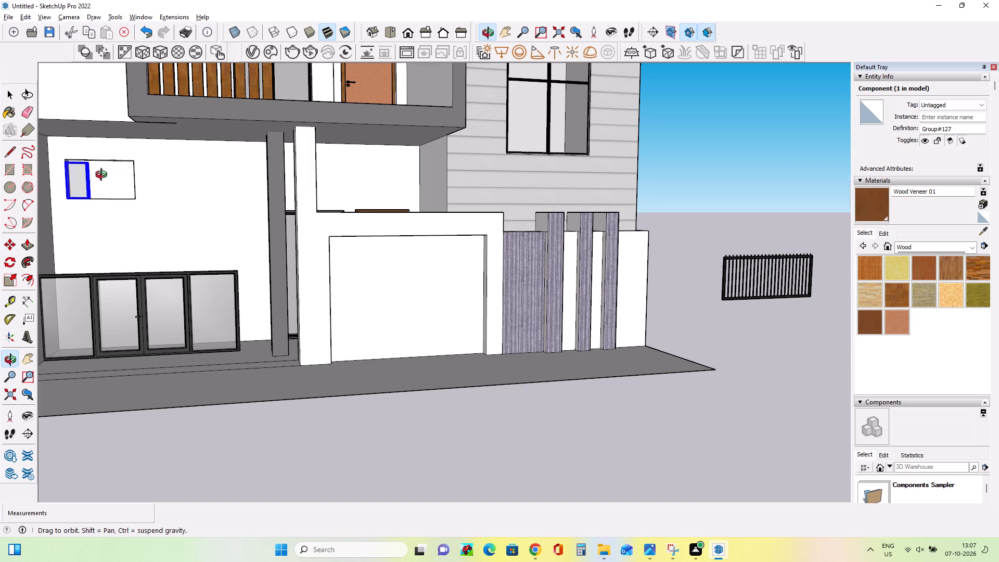
{"action": "middle_click_drag", "start_coordinate": [104, 176], "coordinate": [75, 199]}
{"action": "scroll", "coordinate": [108, 176], "scroll_direction": "up", "scroll_amount": 13}
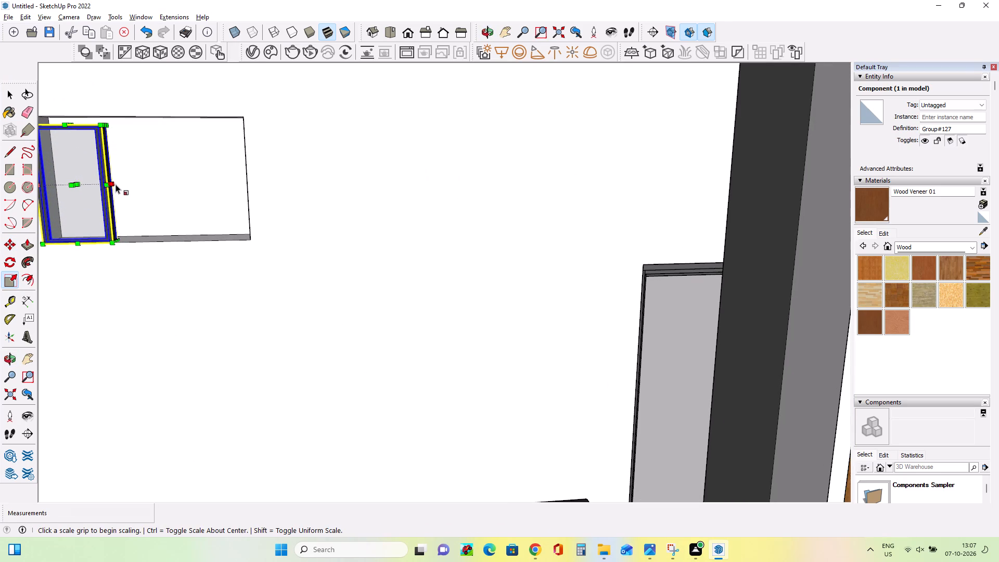
{"action": "left_click", "coordinate": [112, 185]}
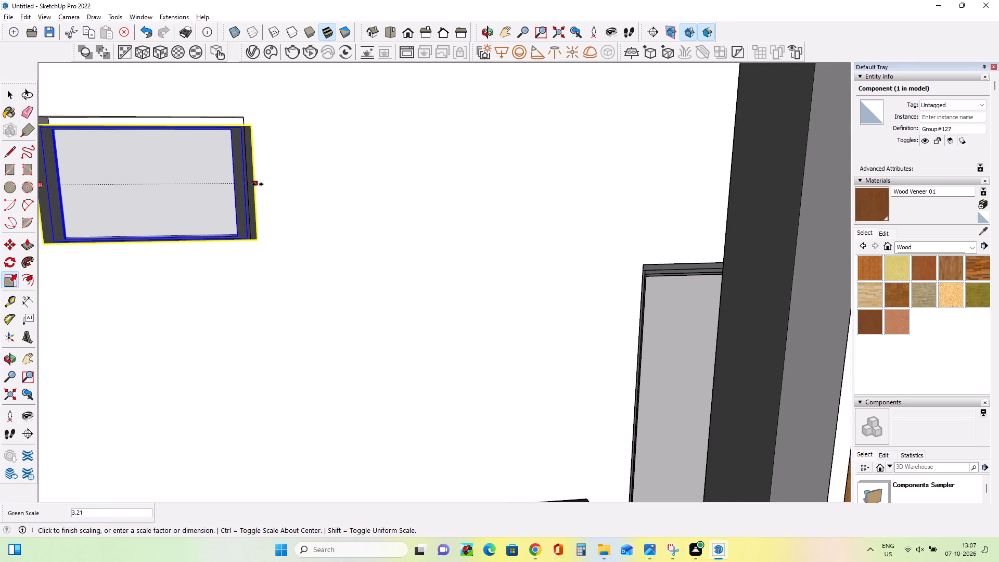
{"action": "left_click", "coordinate": [244, 183]}
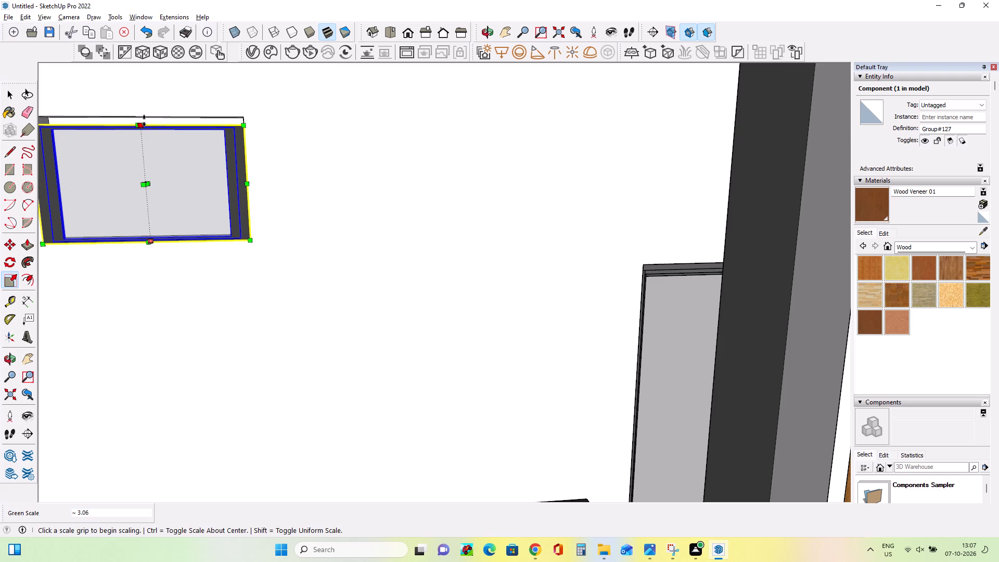
Stretch the window's height up to the top edge of the small wall opening.
{"action": "left_click", "coordinate": [144, 121]}
{"action": "left_click", "coordinate": [146, 119]}
{"action": "scroll", "coordinate": [247, 248], "scroll_direction": "down", "scroll_amount": 9}
{"action": "middle_click_drag", "start_coordinate": [285, 241], "coordinate": [269, 233]}
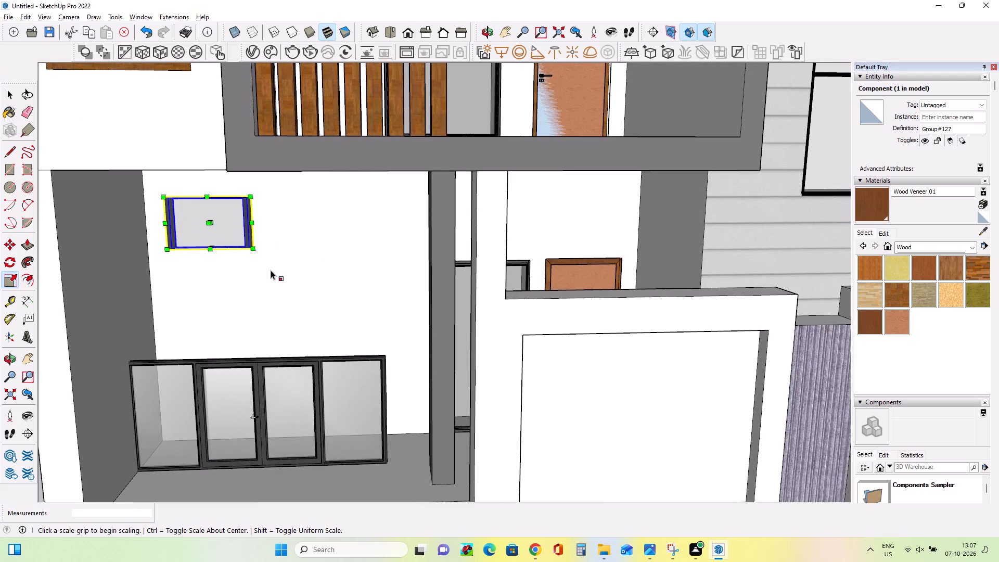
{"action": "scroll", "coordinate": [271, 300], "scroll_direction": "down", "scroll_amount": 6}
{"action": "middle_click_drag", "start_coordinate": [338, 289], "coordinate": [338, 296]}
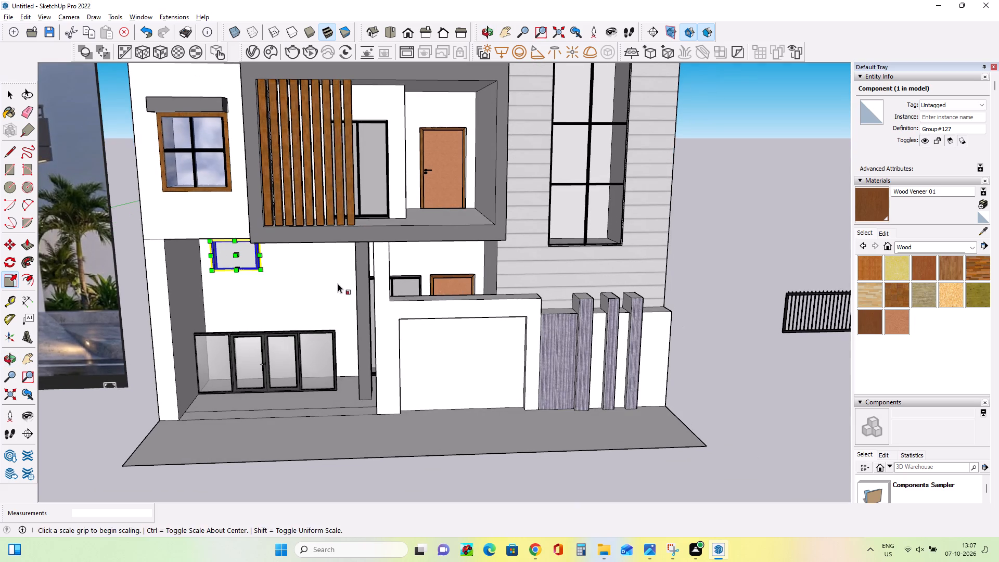
Stretch the glass door in the porch up to the porch ceiling, about 2.62 along the blue axis.
{"action": "middle_click", "coordinate": [339, 272]}
{"action": "middle_click", "coordinate": [339, 269]}
{"action": "left_click", "coordinate": [14, 94]}
{"action": "left_click", "coordinate": [776, 238]}
{"action": "middle_click_drag", "start_coordinate": [527, 437], "coordinate": [527, 436]}
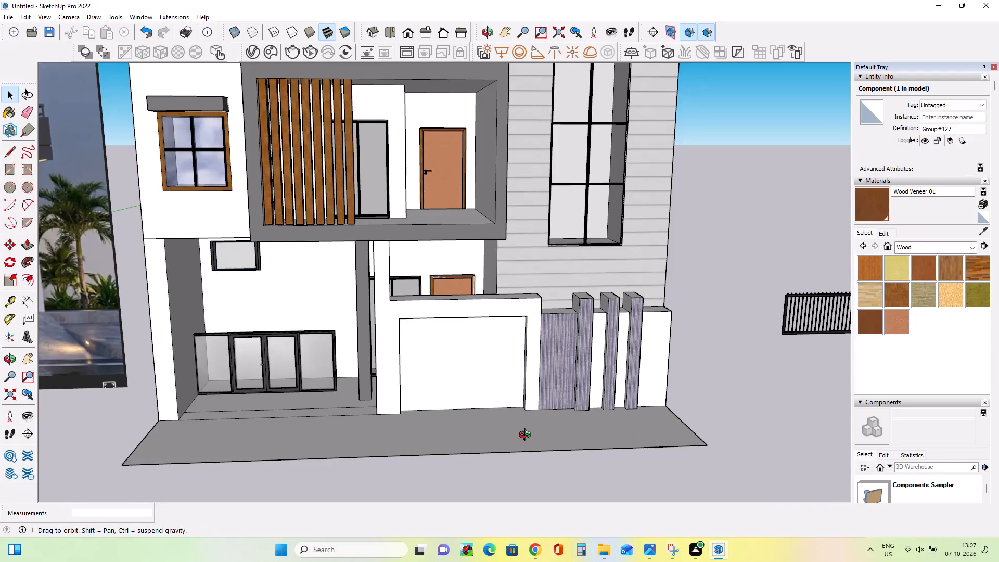
{"action": "middle_click_drag", "start_coordinate": [527, 436], "coordinate": [526, 427]}
{"action": "left_click", "coordinate": [285, 360]}
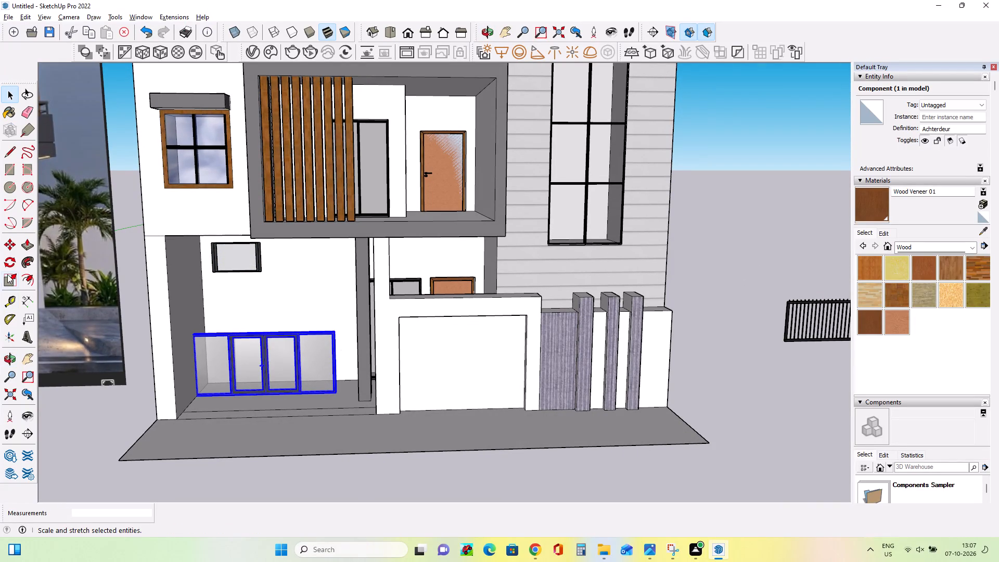
{"action": "left_click", "coordinate": [7, 277]}
{"action": "middle_click_drag", "start_coordinate": [287, 310], "coordinate": [292, 359]}
{"action": "scroll", "coordinate": [261, 322], "scroll_direction": "up", "scroll_amount": 6}
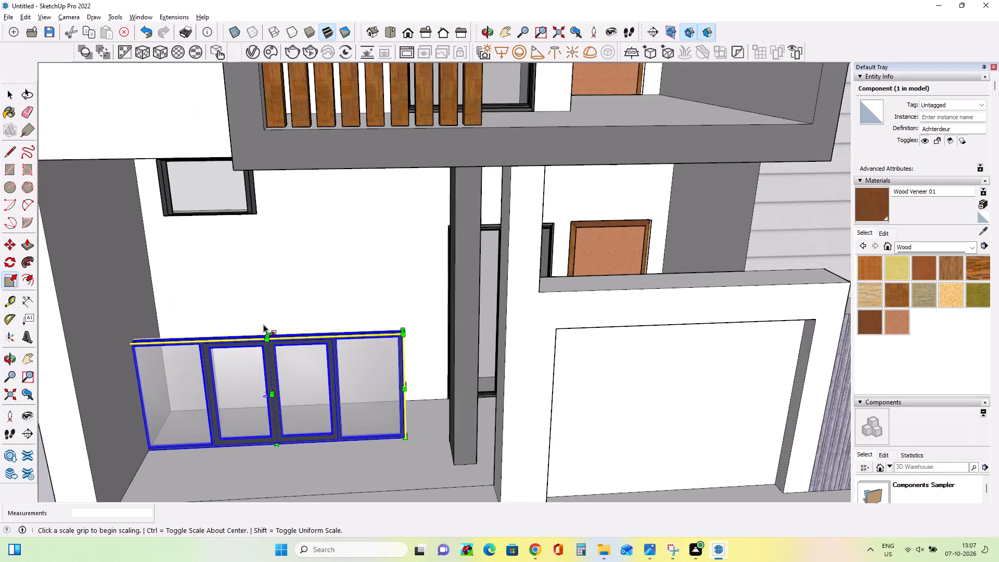
{"action": "left_click", "coordinate": [268, 330]}
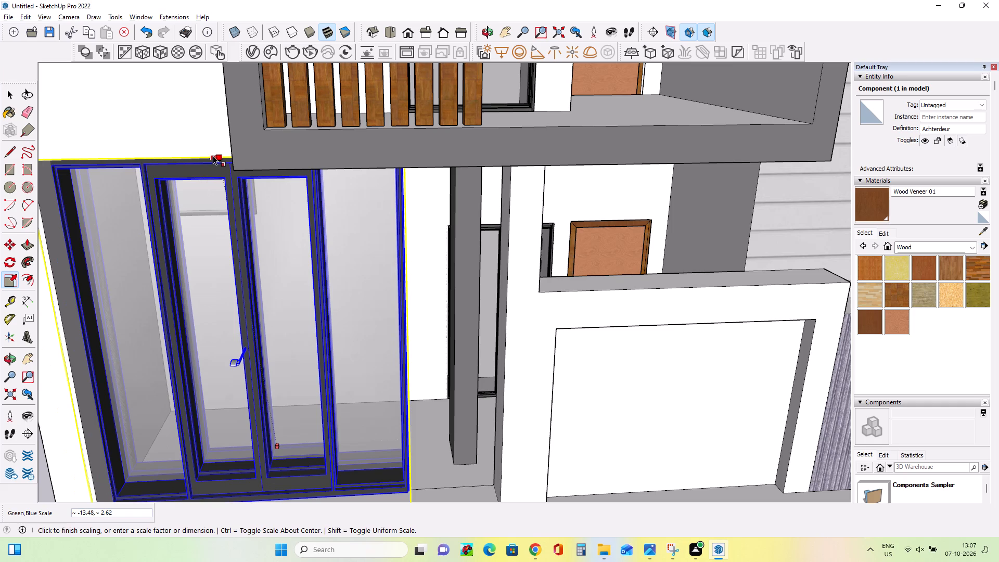
{"action": "left_click", "coordinate": [213, 156]}
Reduce the glass door's thickness by scaling it to about 0.11 along the green axis.
{"action": "middle_click_drag", "start_coordinate": [361, 346], "coordinate": [254, 303]}
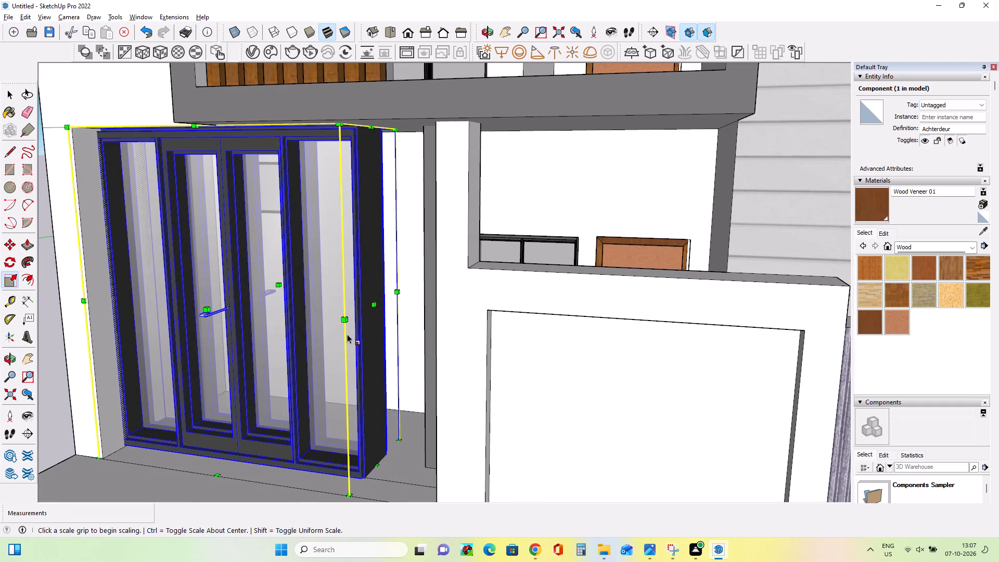
{"action": "left_click", "coordinate": [203, 306]}
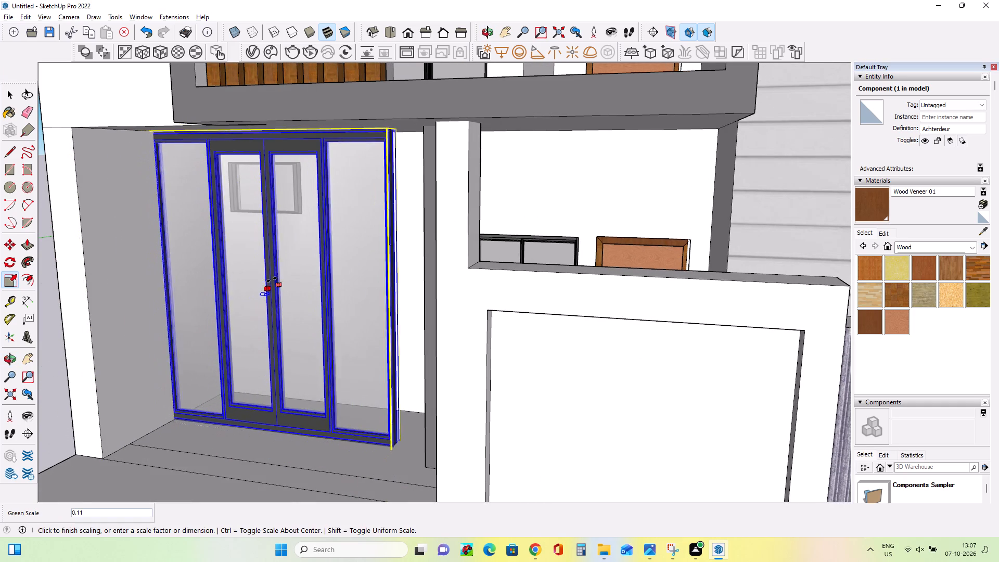
{"action": "left_click", "coordinate": [272, 279]}
Widen the glass door to the porch column with a red-green scale of about 1.17, -2.80, and deselect it.
{"action": "middle_click_drag", "start_coordinate": [313, 388], "coordinate": [373, 391]}
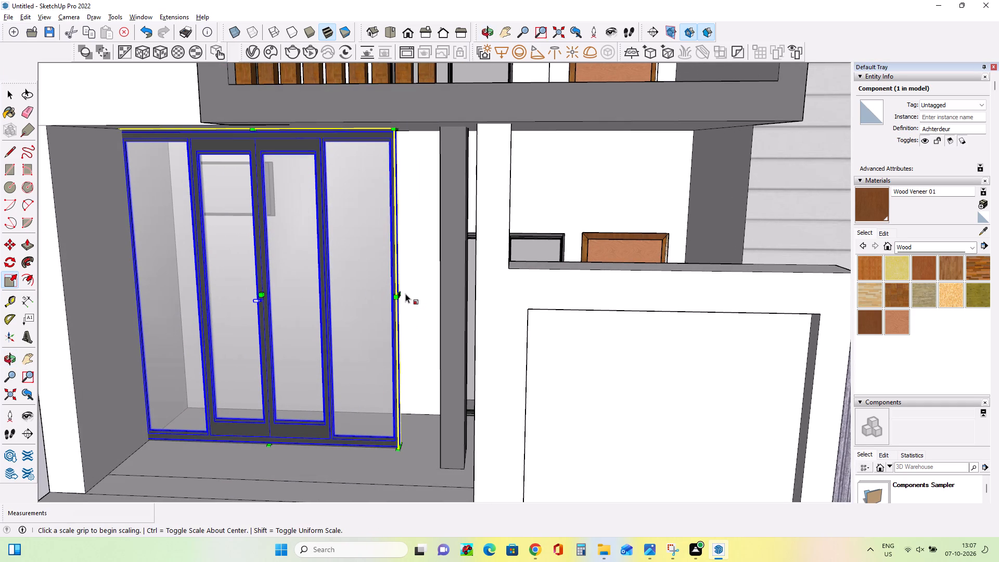
{"action": "left_click", "coordinate": [403, 293]}
{"action": "left_click", "coordinate": [439, 312]}
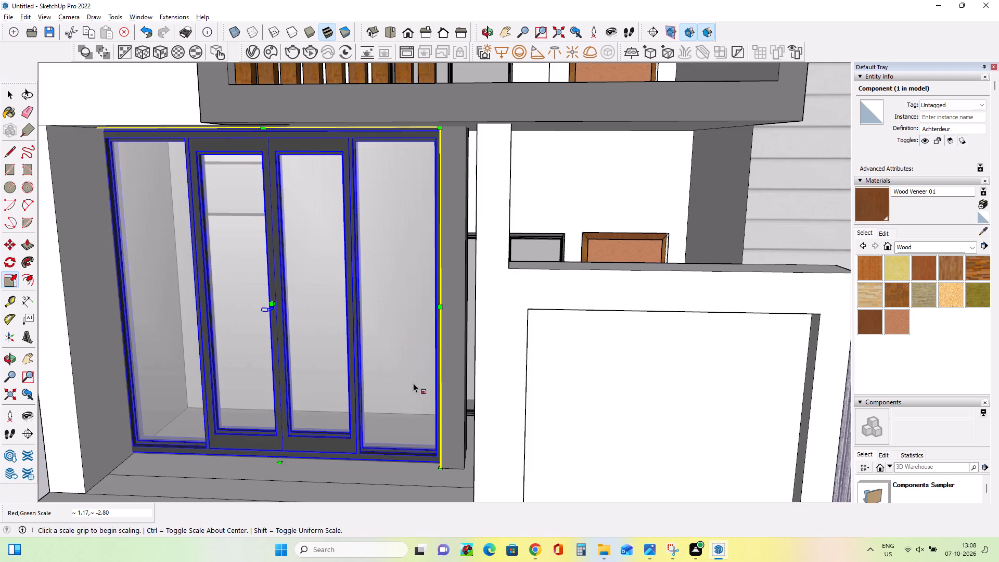
{"action": "middle_click_drag", "start_coordinate": [397, 428], "coordinate": [441, 419]}
{"action": "scroll", "coordinate": [441, 419], "scroll_direction": "down", "scroll_amount": 9}
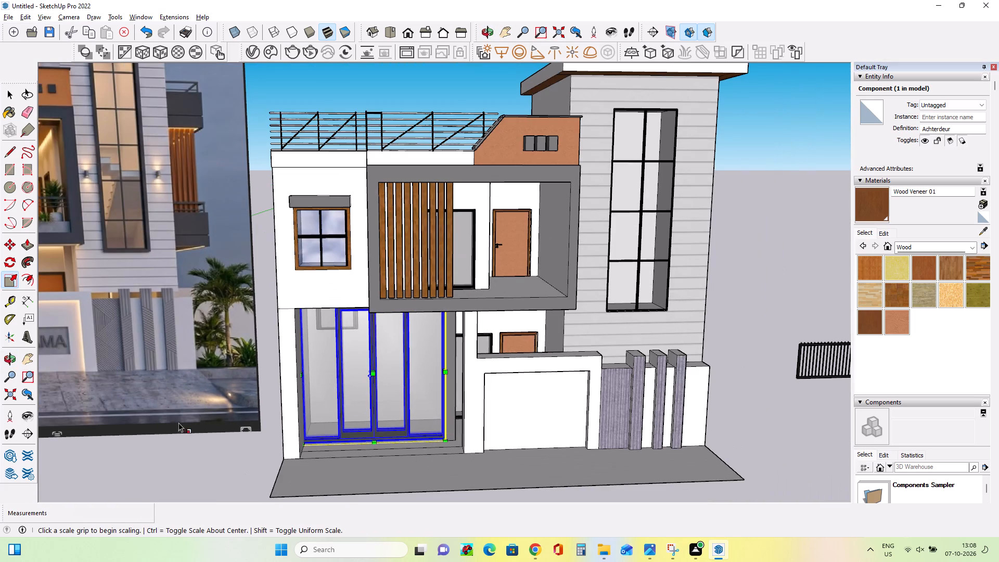
{"action": "scroll", "coordinate": [201, 396], "scroll_direction": "down", "scroll_amount": 6}
{"action": "scroll", "coordinate": [66, 334], "scroll_direction": "down", "scroll_amount": 5}
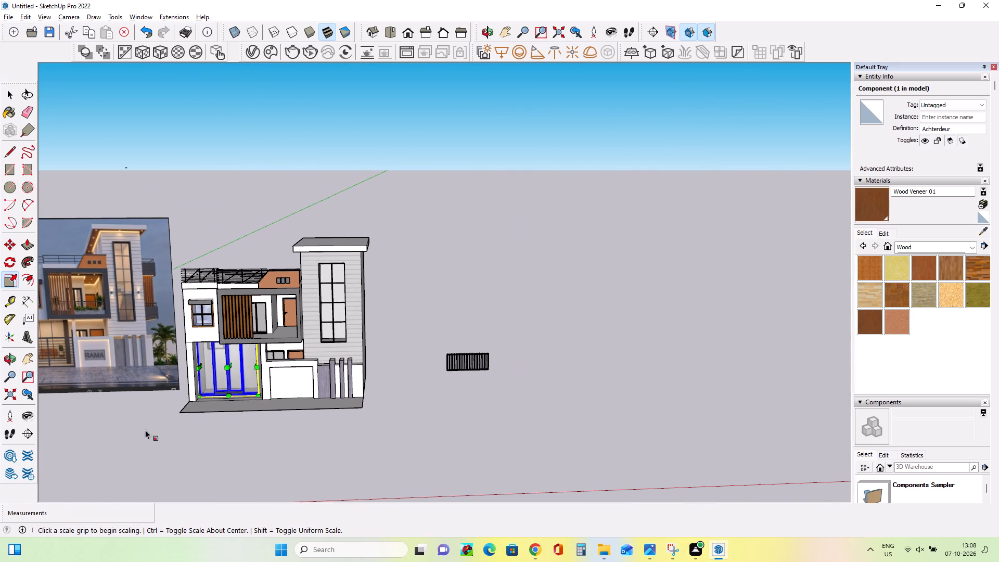
{"action": "scroll", "coordinate": [237, 376], "scroll_direction": "up", "scroll_amount": 2}
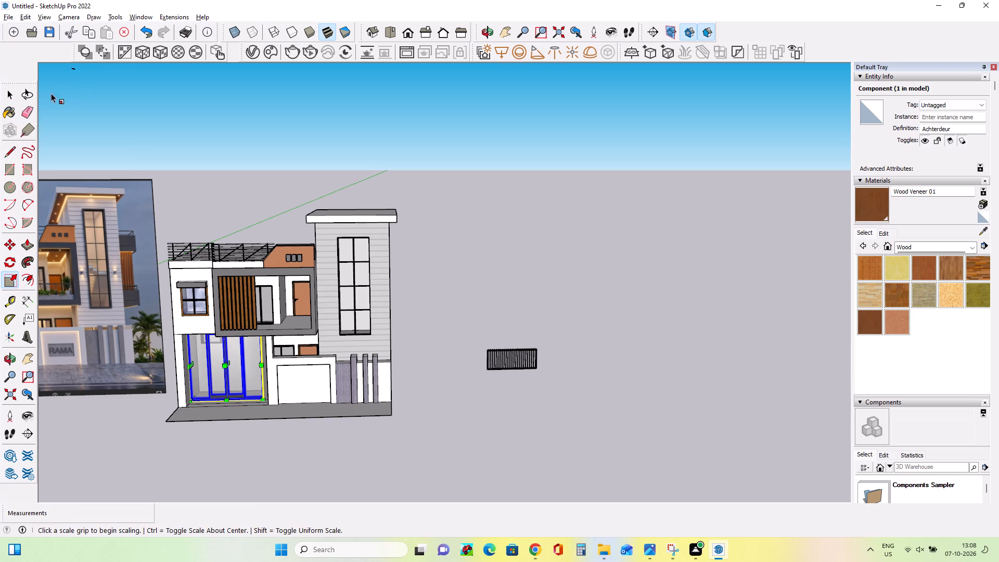
{"action": "left_click", "coordinate": [5, 95]}
{"action": "left_click", "coordinate": [259, 154]}
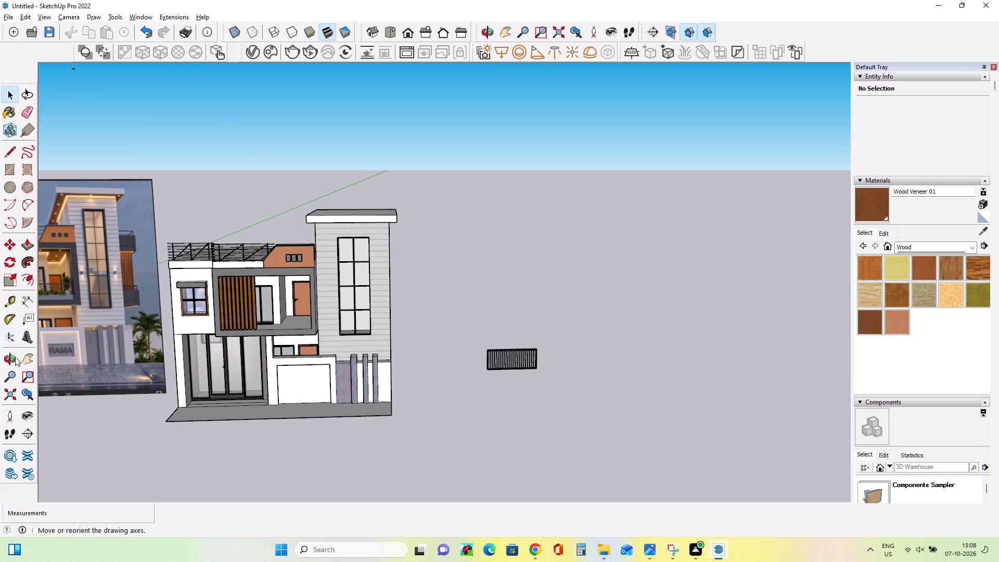
Import the gate model Component from Downloads and place it at the front of the porch.
{"action": "left_click", "coordinate": [28, 360]}
{"action": "left_click_drag", "start_coordinate": [272, 368], "coordinate": [446, 392]}
{"action": "scroll", "coordinate": [384, 428], "scroll_direction": "up", "scroll_amount": 1}
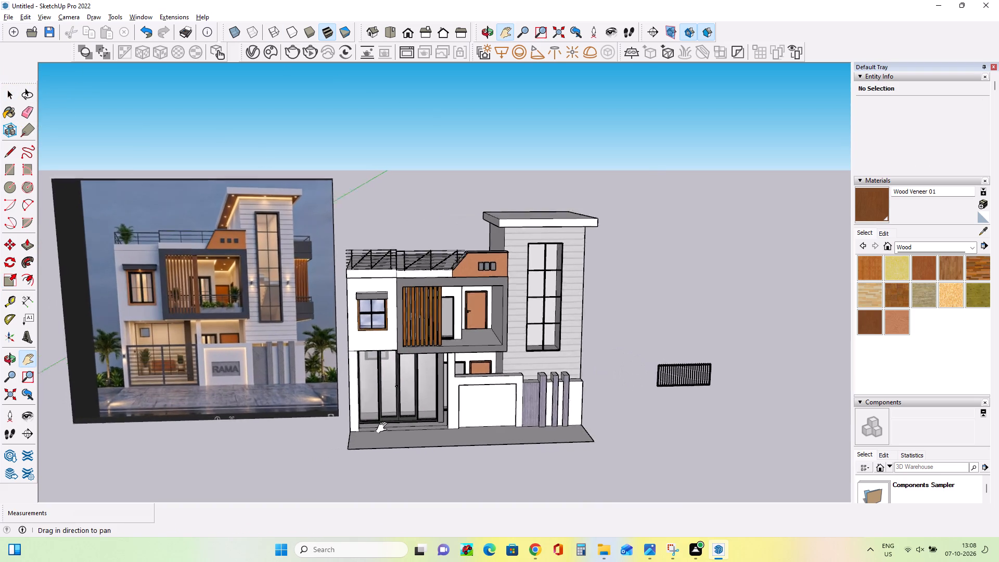
{"action": "scroll", "coordinate": [384, 428], "scroll_direction": "up", "scroll_amount": 3}
{"action": "middle_click", "coordinate": [399, 428]}
{"action": "scroll", "coordinate": [489, 433], "scroll_direction": "down", "scroll_amount": 3}
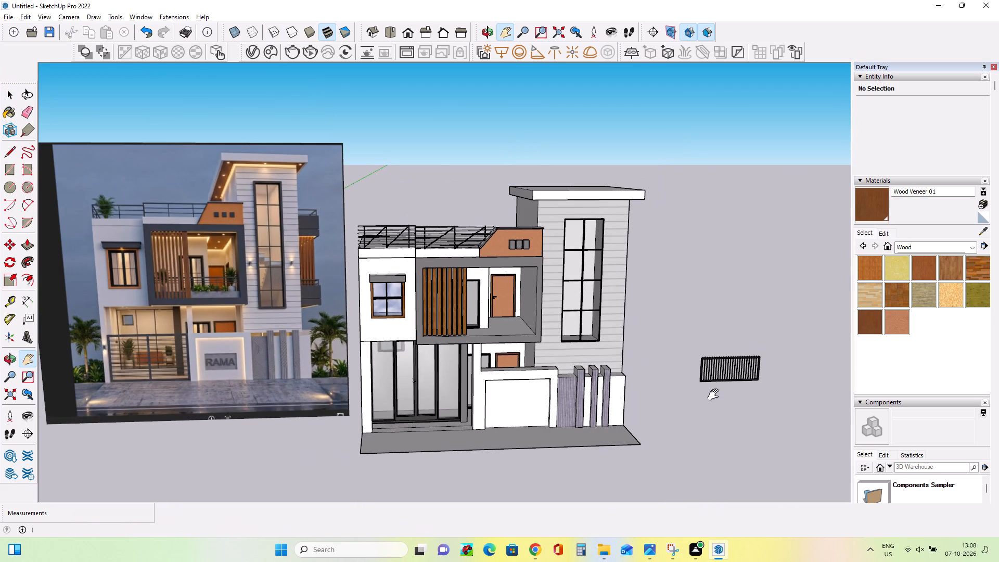
{"action": "scroll", "coordinate": [382, 315], "scroll_direction": "down", "scroll_amount": 7}
{"action": "left_click", "coordinate": [9, 20]}
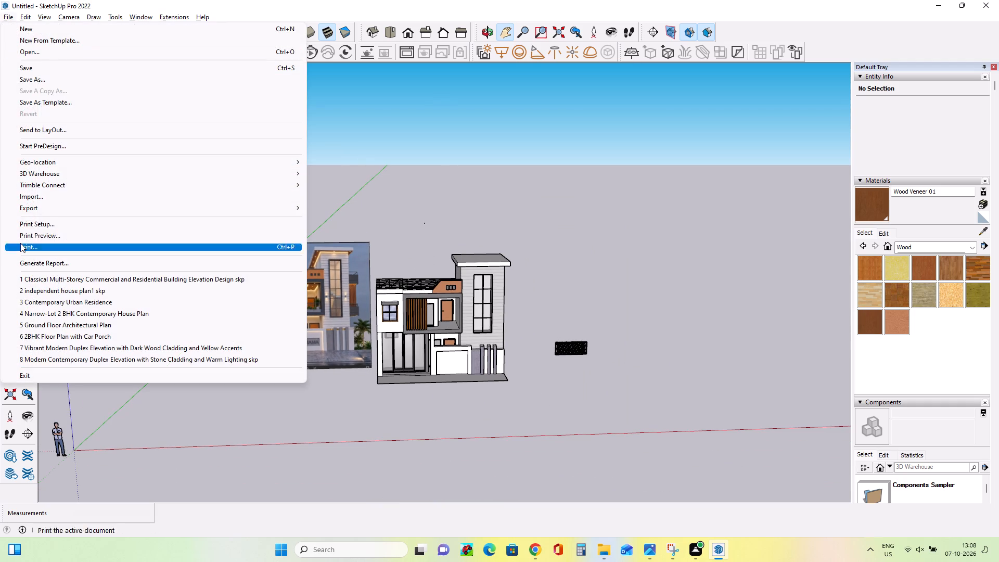
{"action": "left_click", "coordinate": [47, 194]}
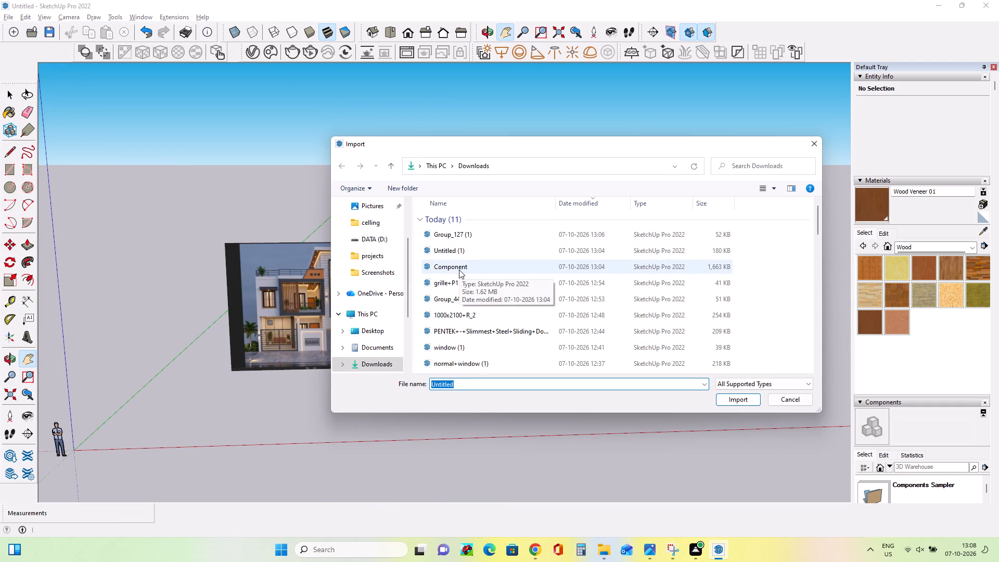
{"action": "left_click", "coordinate": [459, 270]}
{"action": "left_click", "coordinate": [739, 398]}
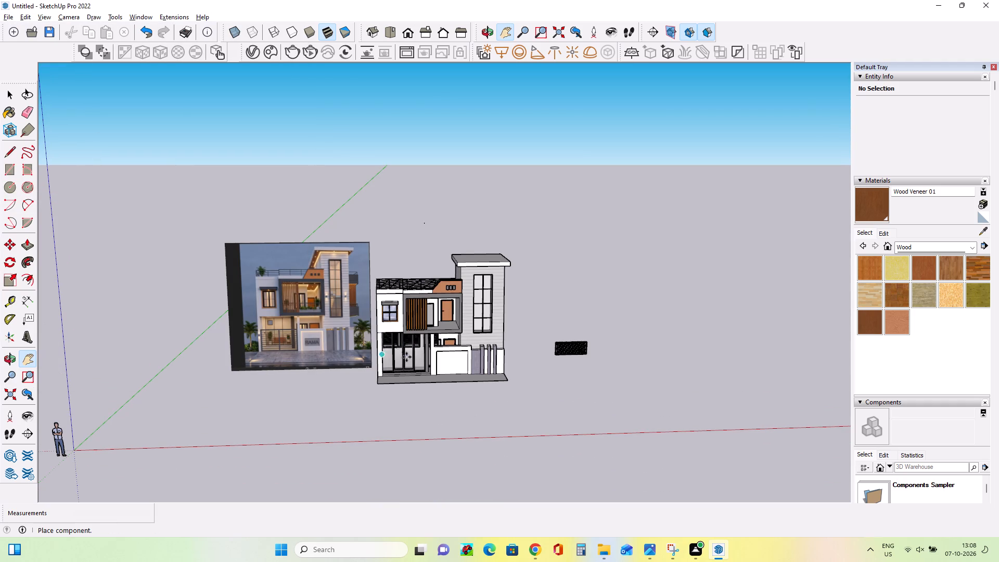
{"action": "left_click", "coordinate": [383, 383]}
Explode the imported gate component into its separate groups.
{"action": "scroll", "coordinate": [418, 380], "scroll_direction": "up", "scroll_amount": 2}
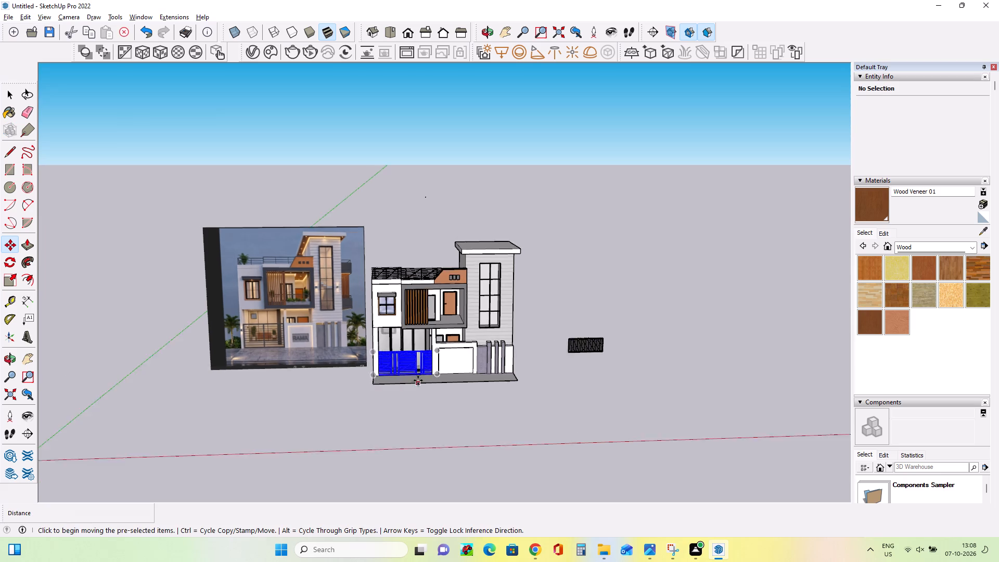
{"action": "scroll", "coordinate": [418, 380], "scroll_direction": "up", "scroll_amount": 9}
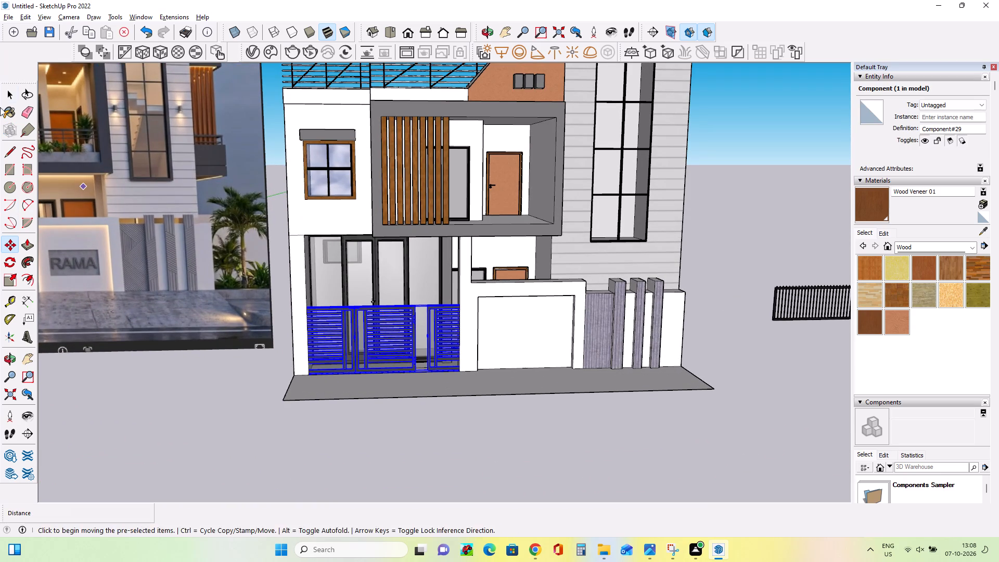
{"action": "right_click", "coordinate": [389, 325]}
{"action": "left_click", "coordinate": [442, 111]}
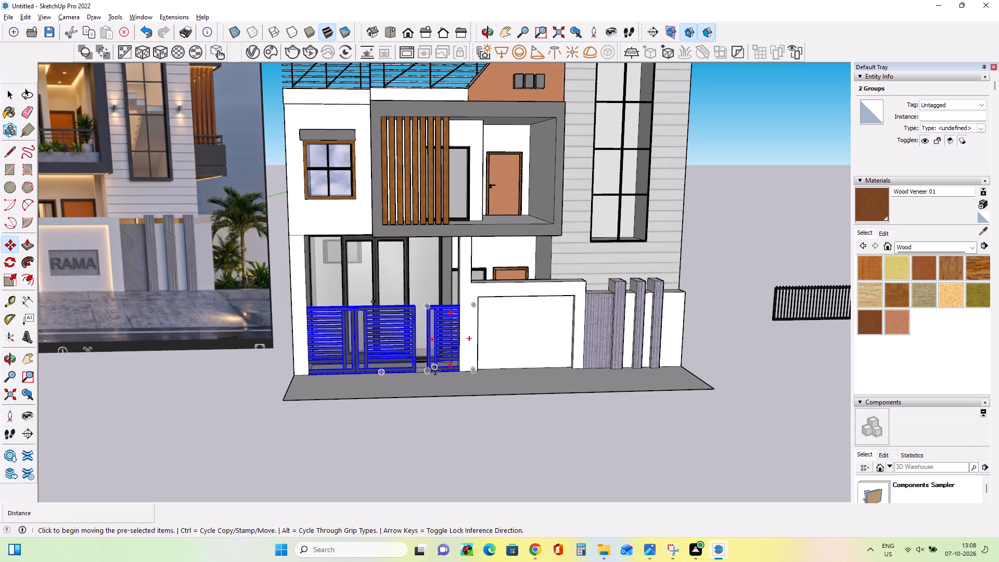
Move both gate groups about 12' 9 7/16" out of the porch onto the open ground beside the house.
{"action": "right_click", "coordinate": [445, 344]}
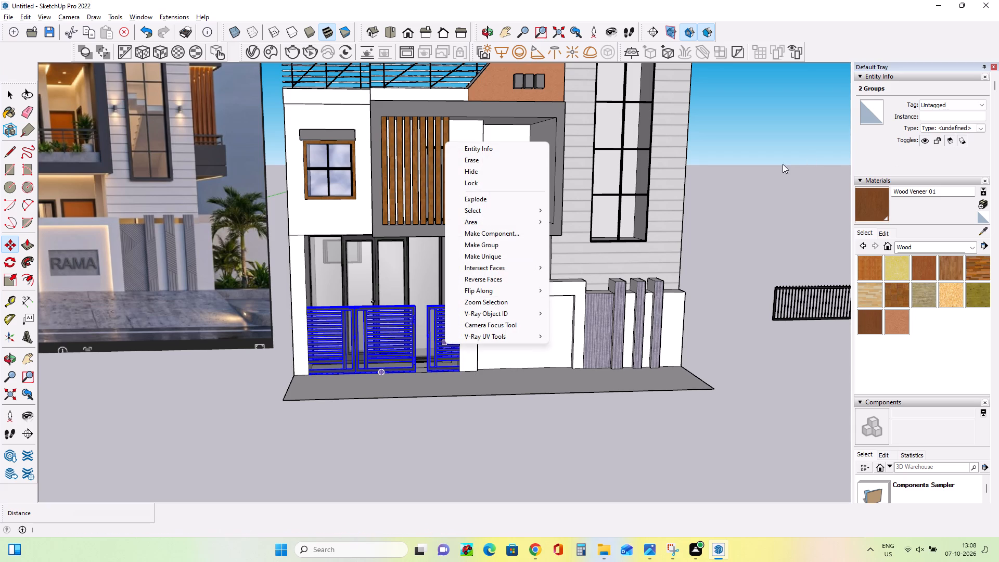
{"action": "left_click", "coordinate": [783, 164]}
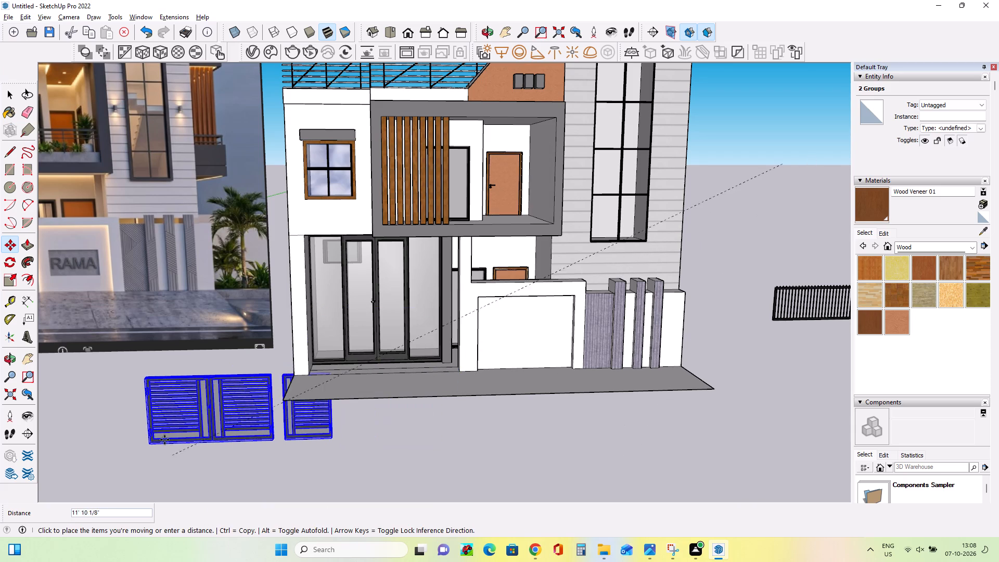
{"action": "left_click", "coordinate": [100, 437]}
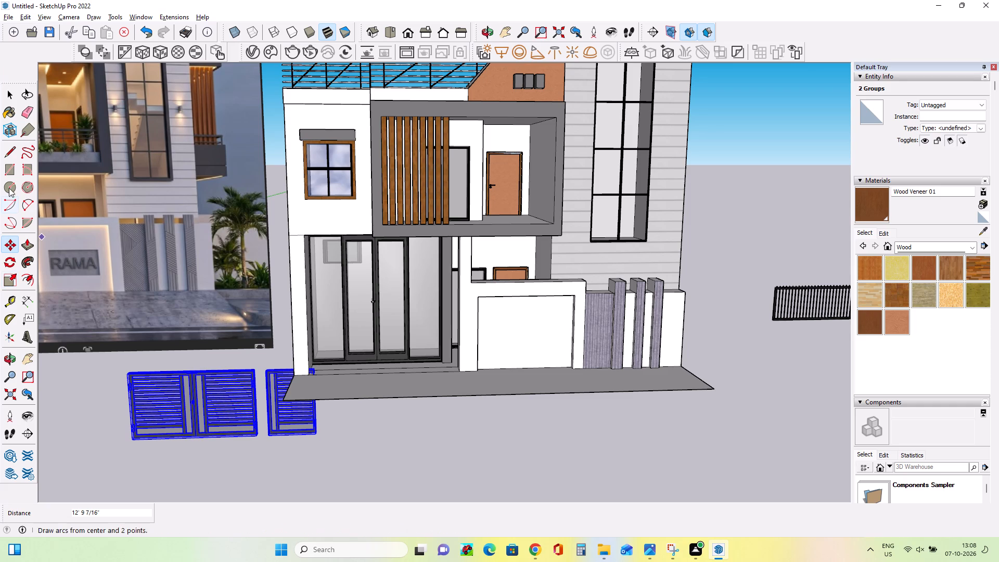
Explode the two gate groups and delete the separate single gate leaf, keeping the double gate.
{"action": "left_click", "coordinate": [11, 95]}
{"action": "right_click", "coordinate": [233, 416]}
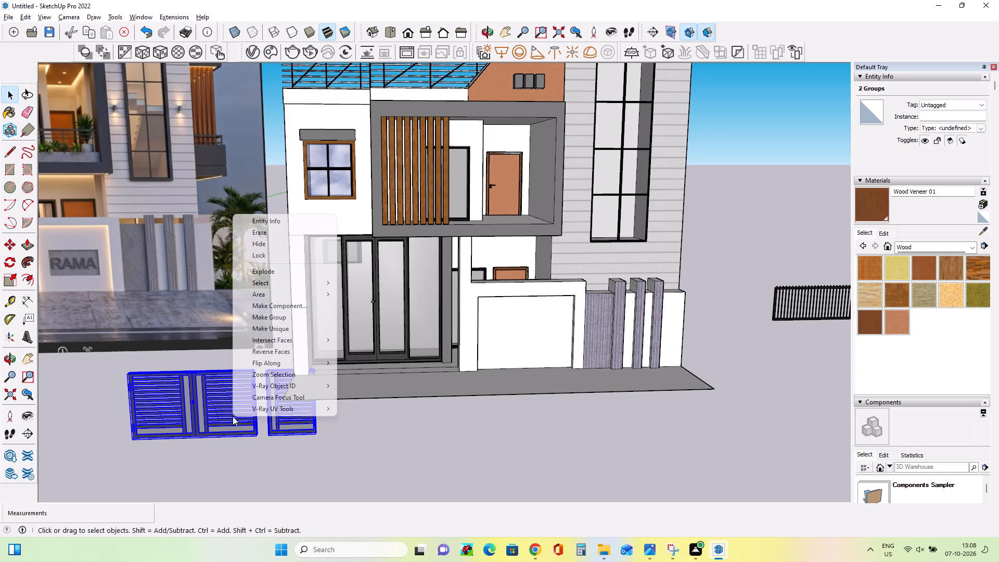
{"action": "left_click", "coordinate": [285, 267]}
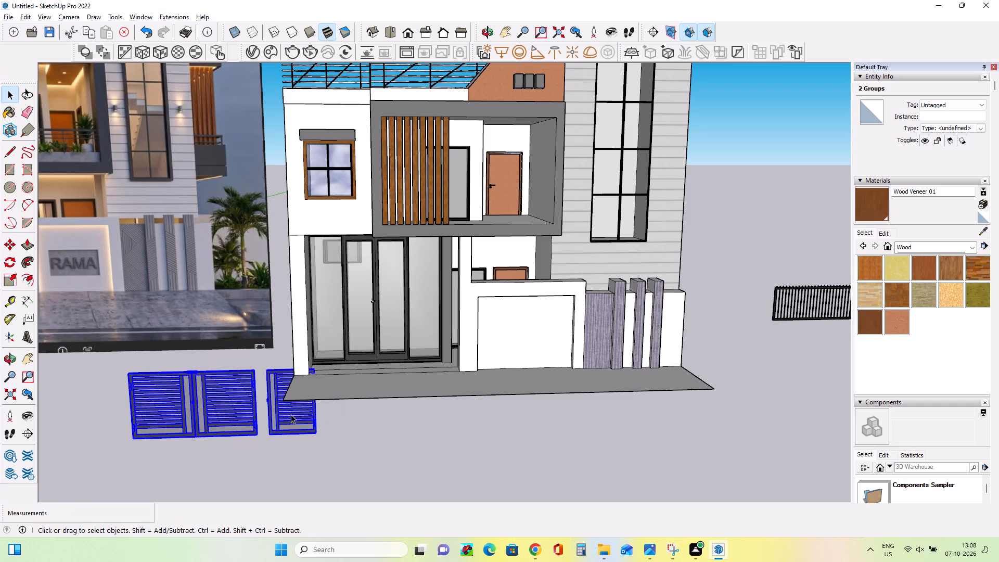
{"action": "left_click", "coordinate": [291, 415]}
{"action": "key", "text": "Delete"}
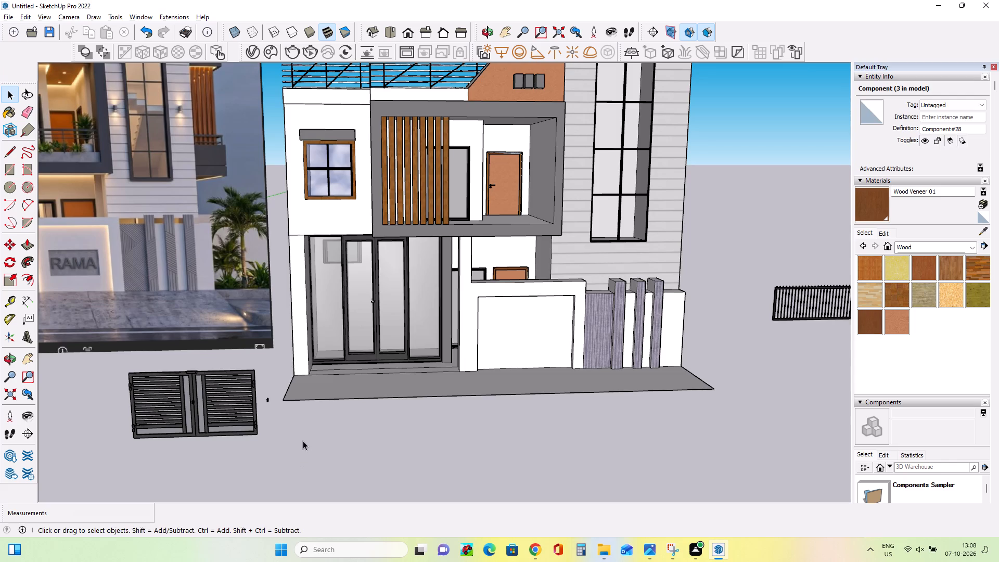
Select all the parts of the remaining double gate and combine them into one group.
{"action": "middle_click_drag", "start_coordinate": [304, 441], "coordinate": [296, 481]}
{"action": "left_click", "coordinate": [173, 407]}
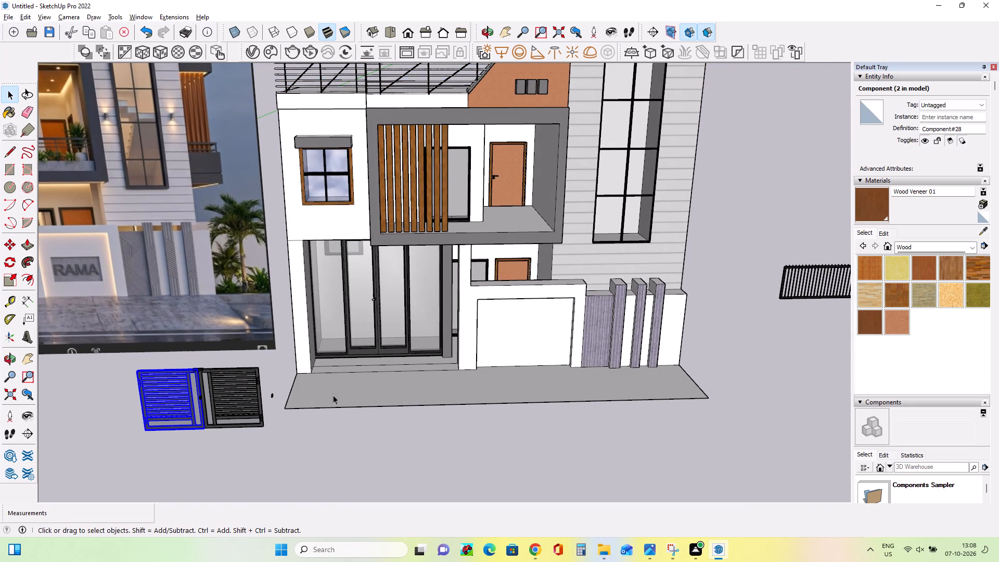
{"action": "left_click", "coordinate": [242, 402]}
{"action": "left_click_drag", "start_coordinate": [266, 363], "coordinate": [136, 423], "text": "ctrl"}
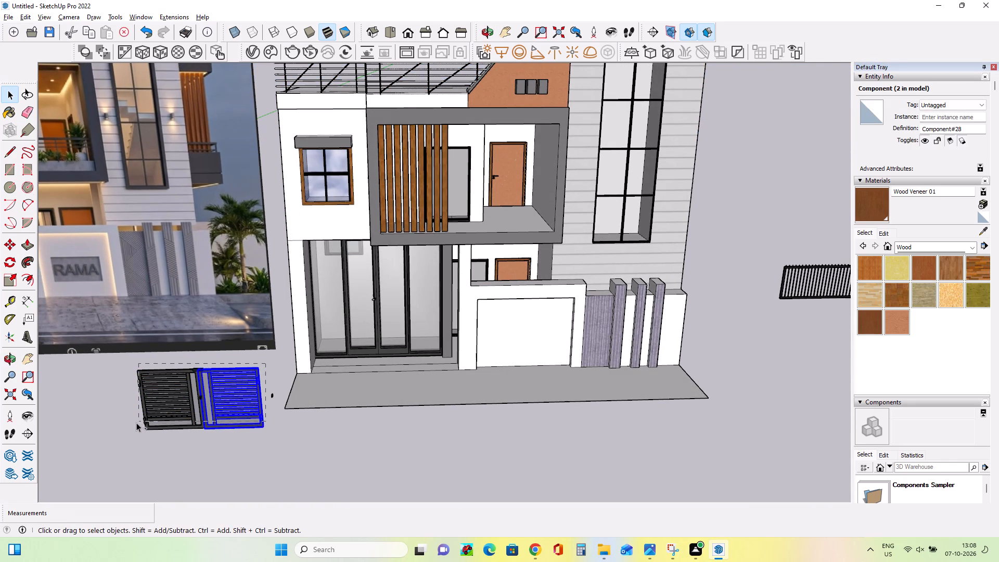
{"action": "left_click_drag", "start_coordinate": [136, 423], "coordinate": [136, 423], "text": "ctrl"}
{"action": "right_click", "coordinate": [175, 407]}
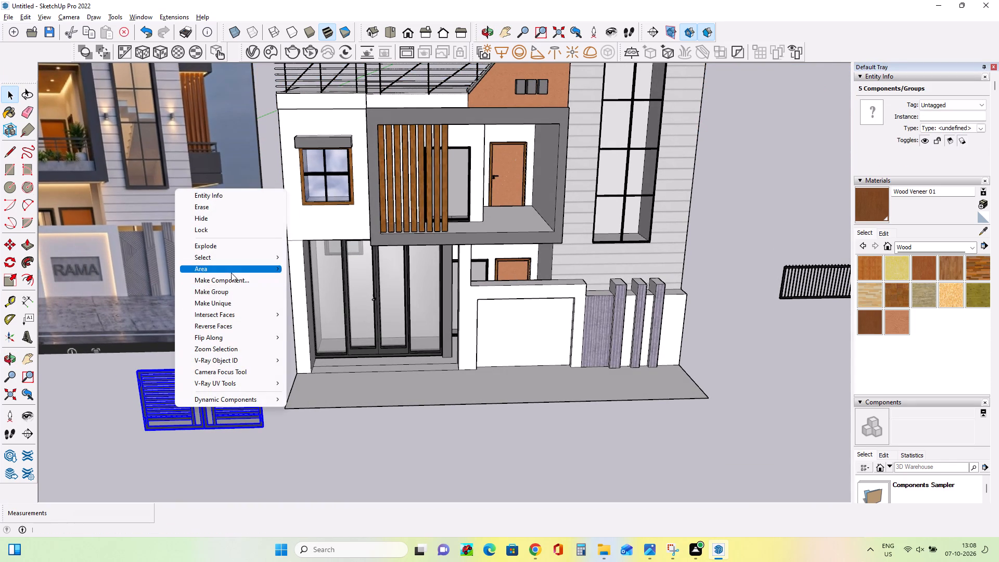
{"action": "left_click", "coordinate": [229, 287]}
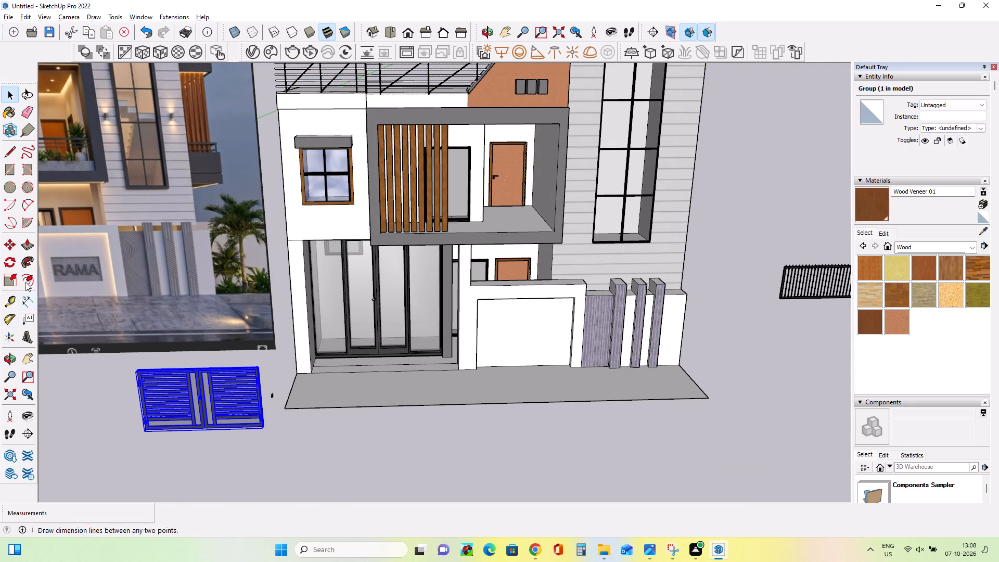
Move the double gate by its lower-left corner to the foot of the porch's left wall at the front opening.
{"action": "left_click", "coordinate": [8, 247]}
{"action": "left_click", "coordinate": [146, 435]}
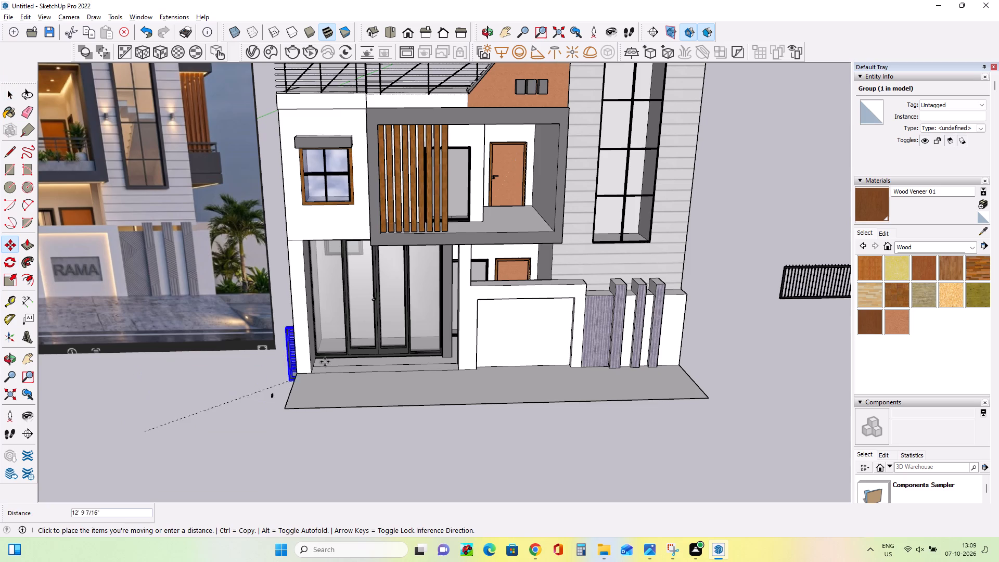
{"action": "left_click", "coordinate": [316, 374]}
Scale the double gate with red-green factors of about 1.24, -0.42 so it spans the porch opening to the boundary wall.
{"action": "middle_click_drag", "start_coordinate": [481, 367], "coordinate": [378, 371]}
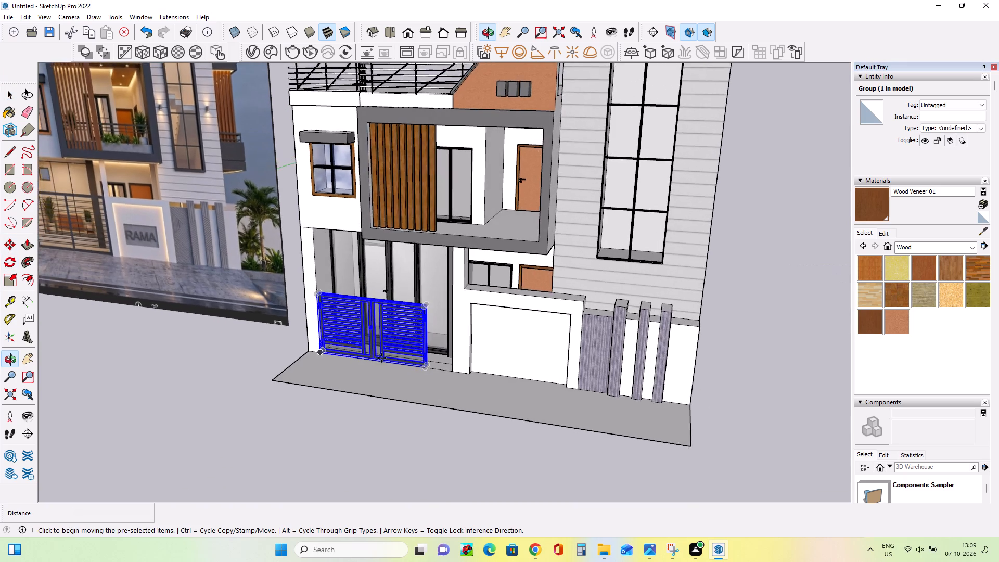
{"action": "scroll", "coordinate": [382, 355], "scroll_direction": "up", "scroll_amount": 7}
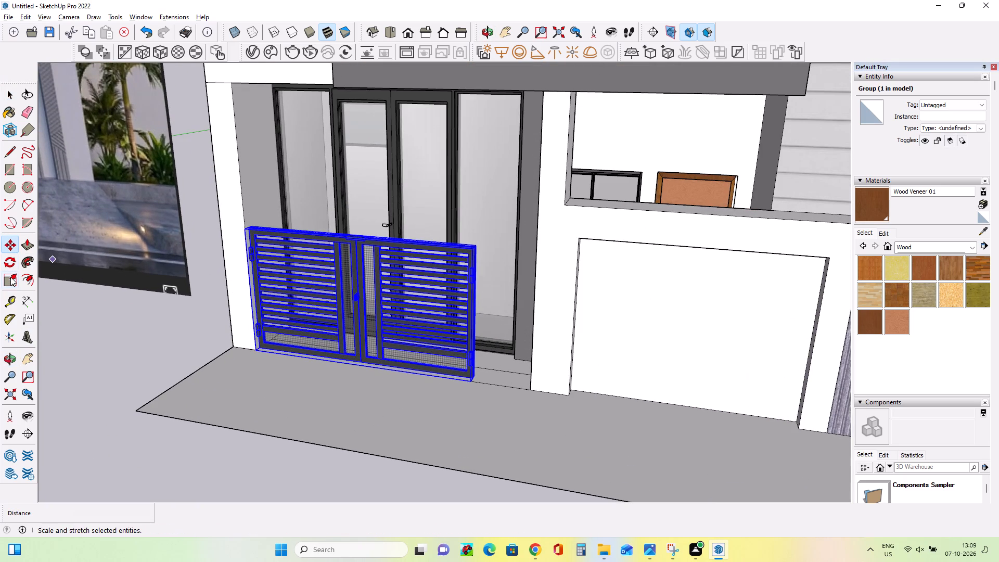
{"action": "left_click", "coordinate": [10, 277]}
{"action": "left_click", "coordinate": [479, 315]}
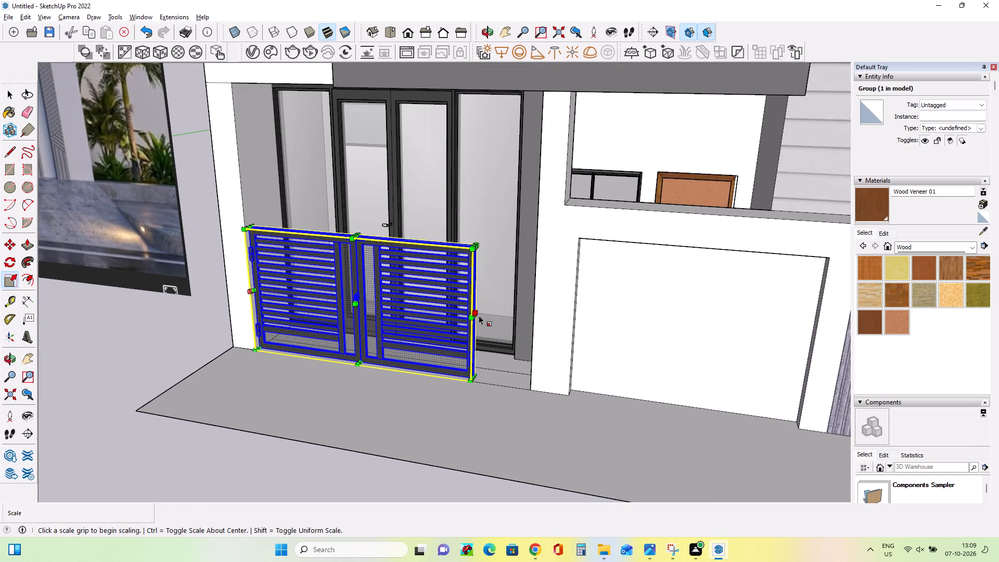
{"action": "left_click", "coordinate": [531, 325]}
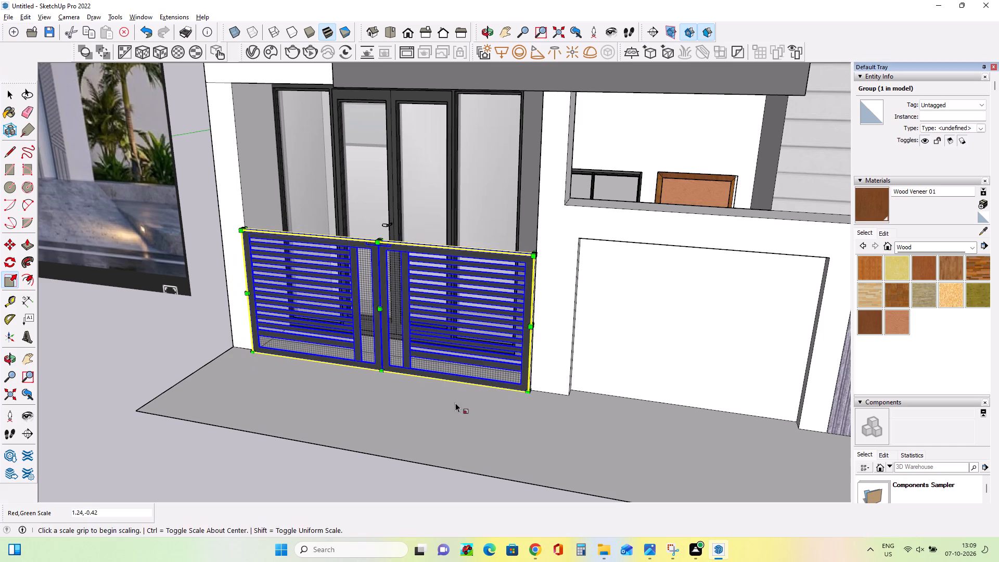
Examine the double gate in the porch opening and compare the whole front elevation with the reference image.
{"action": "middle_click_drag", "start_coordinate": [451, 404], "coordinate": [533, 379]}
{"action": "scroll", "coordinate": [533, 379], "scroll_direction": "down", "scroll_amount": 14}
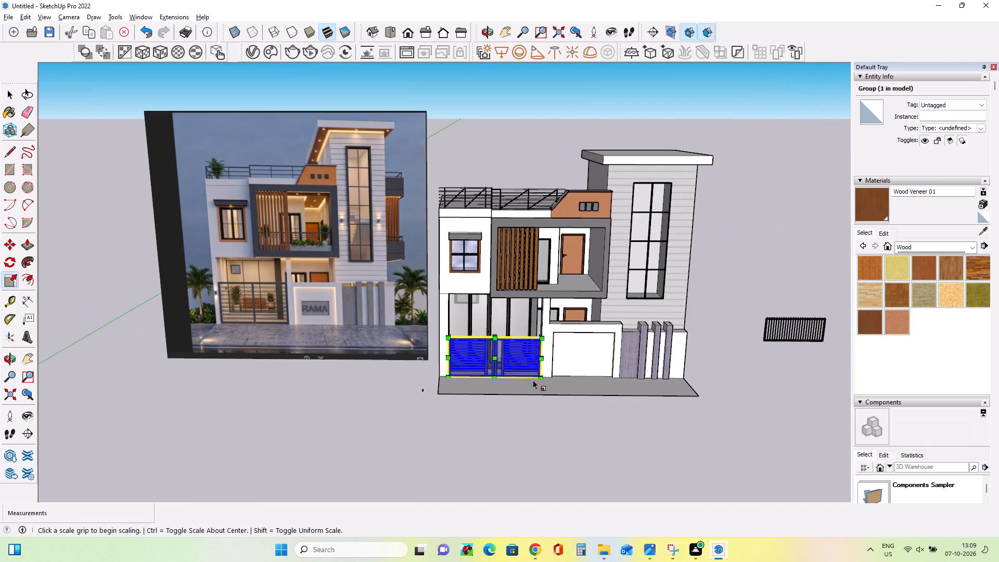
{"action": "middle_click_drag", "start_coordinate": [499, 412], "coordinate": [484, 389]}
{"action": "scroll", "coordinate": [511, 326], "scroll_direction": "up", "scroll_amount": 6}
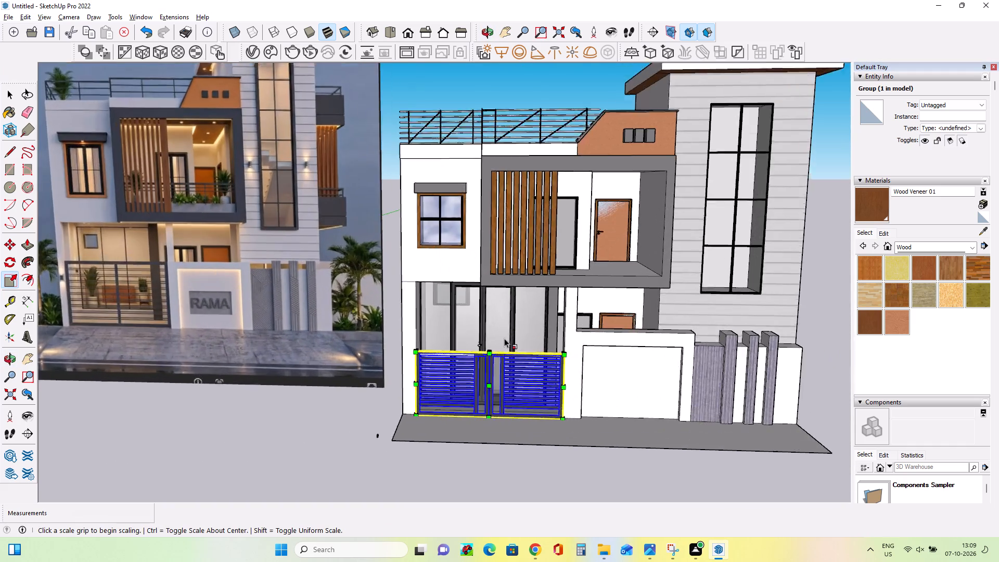
{"action": "scroll", "coordinate": [504, 338], "scroll_direction": "up", "scroll_amount": 1}
{"action": "scroll", "coordinate": [470, 348], "scroll_direction": "down", "scroll_amount": 9}
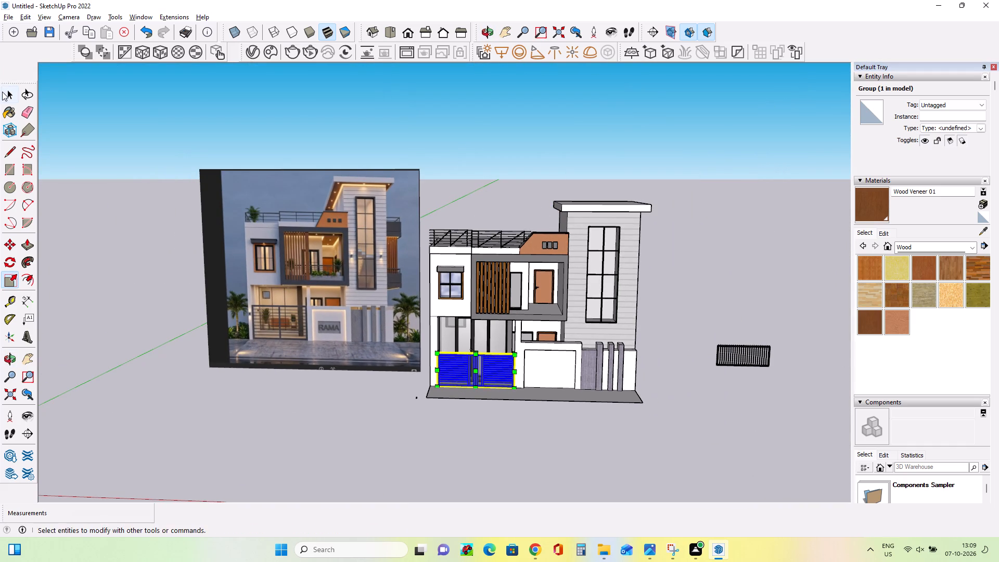
{"action": "left_click", "coordinate": [2, 92]}
{"action": "left_click", "coordinate": [125, 278]}
{"action": "scroll", "coordinate": [486, 312], "scroll_direction": "up", "scroll_amount": 7}
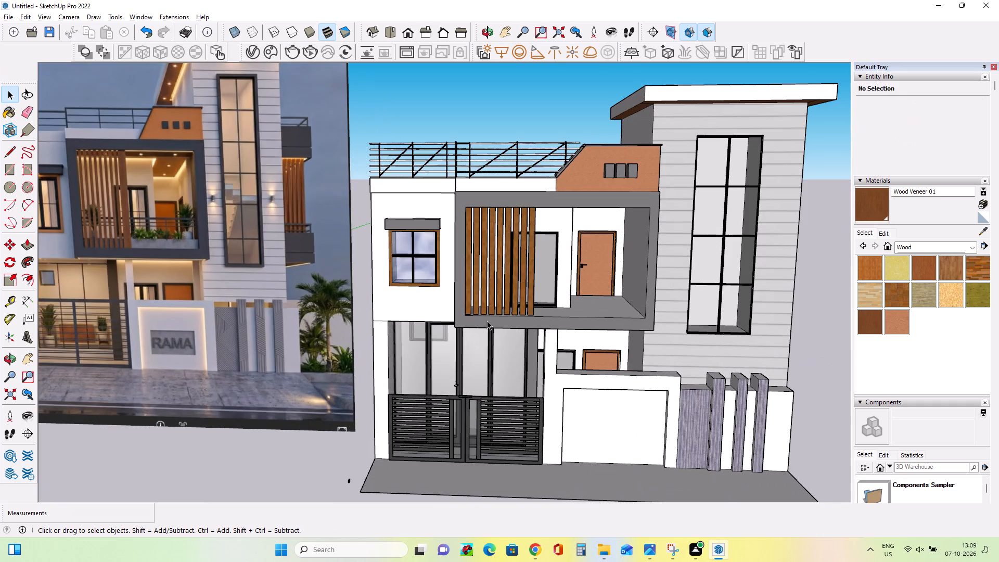
{"action": "scroll", "coordinate": [487, 321], "scroll_direction": "down", "scroll_amount": 7}
{"action": "middle_click_drag", "start_coordinate": [519, 392], "coordinate": [519, 400]}
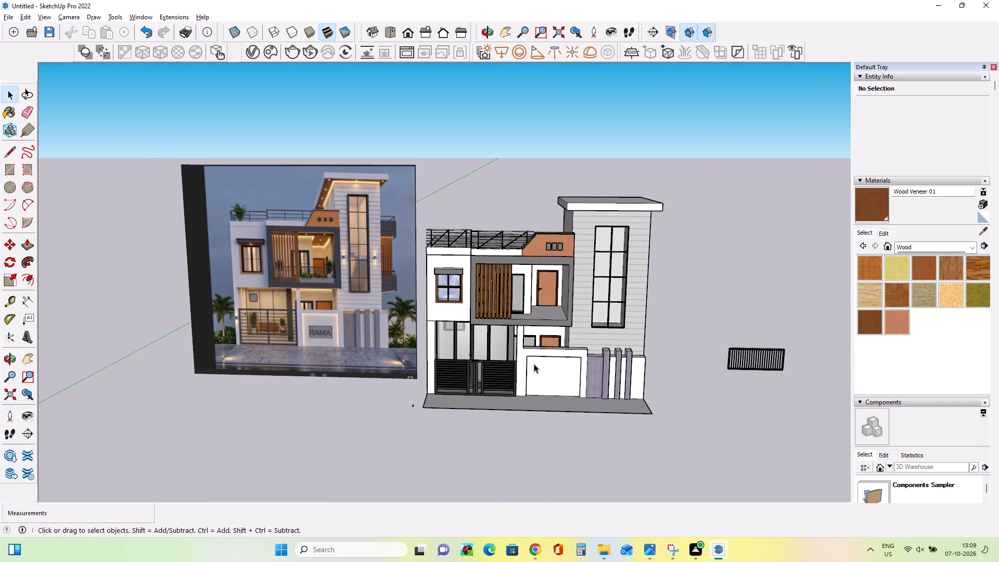
{"action": "scroll", "coordinate": [534, 364], "scroll_direction": "up", "scroll_amount": 3}
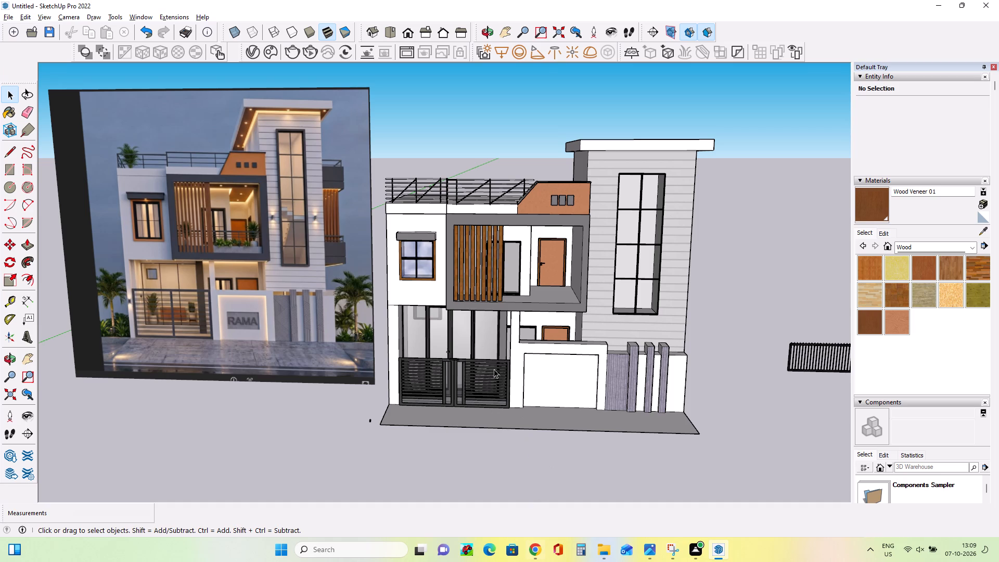
{"action": "middle_click_drag", "start_coordinate": [511, 388], "coordinate": [519, 486]}
{"action": "scroll", "coordinate": [471, 365], "scroll_direction": "up", "scroll_amount": 3}
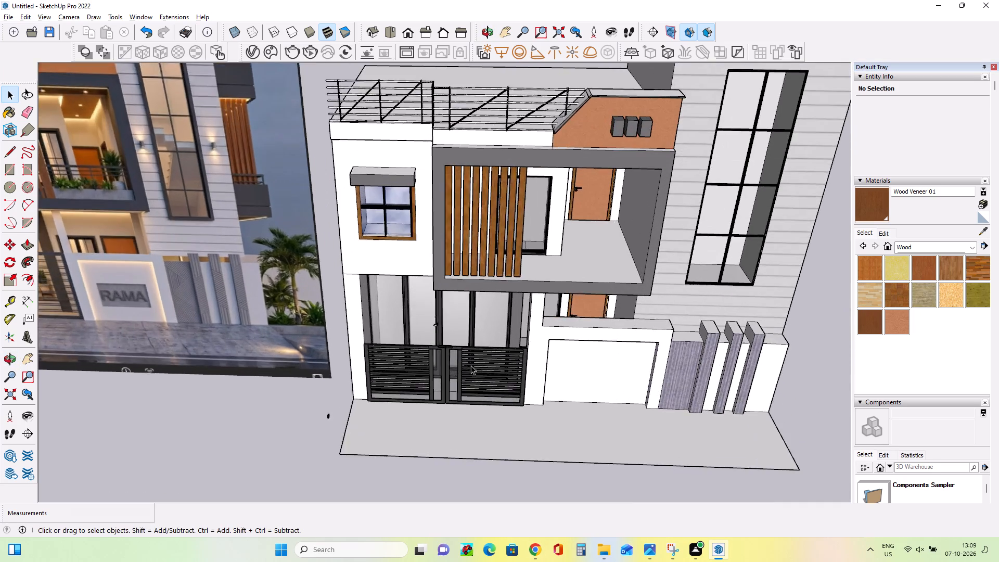
{"action": "scroll", "coordinate": [471, 365], "scroll_direction": "up", "scroll_amount": 4}
{"action": "middle_click_drag", "start_coordinate": [472, 366], "coordinate": [465, 386]}
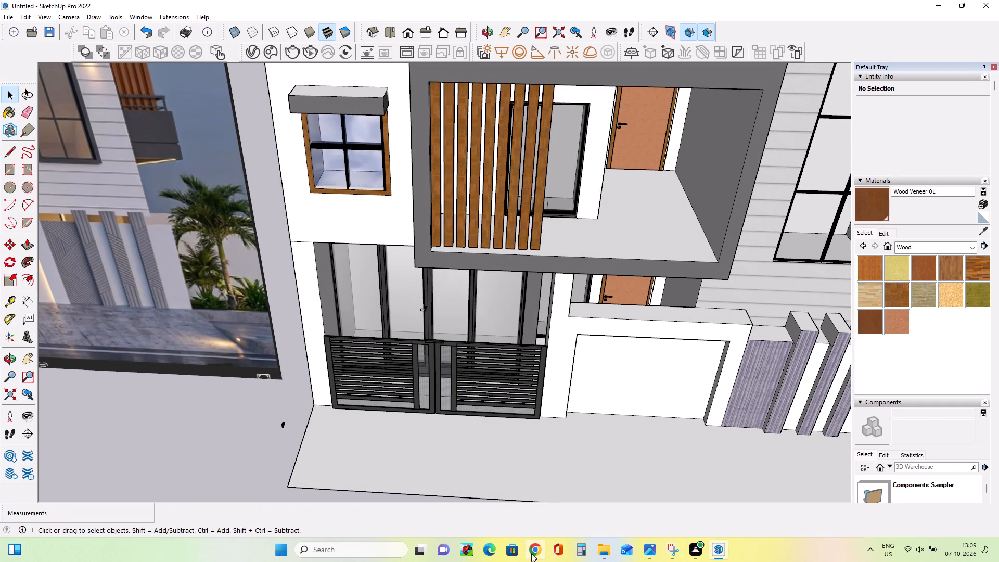
Switch to 3D Warehouse in Chrome and search its models for "sofa".
{"action": "left_click", "coordinate": [535, 554]}
{"action": "left_click", "coordinate": [408, 84]}
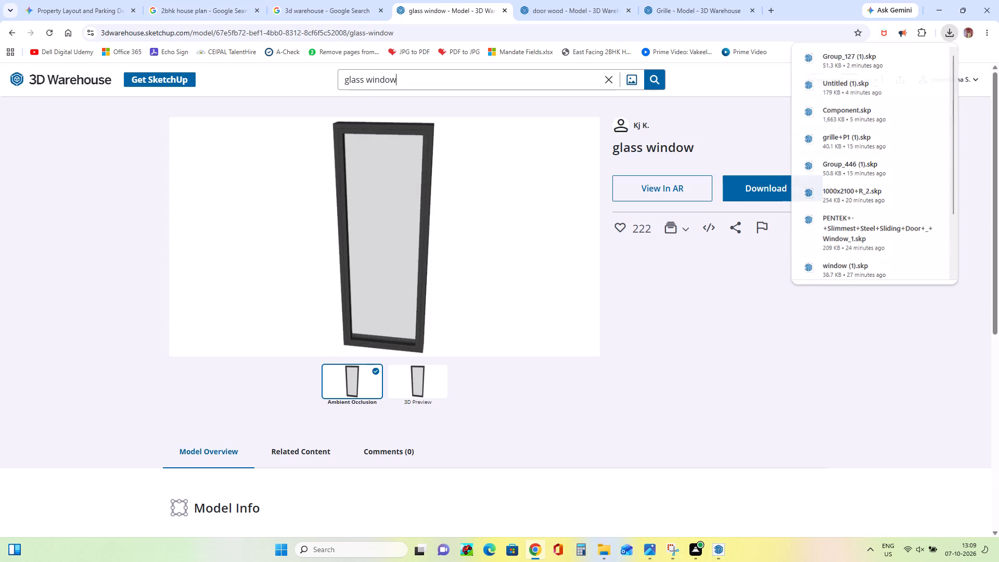
{"action": "key", "text": "BackSpace"}
{"action": "key", "text": "BackSpace"}
{"action": "key", "text": "BackSpace"}
{"action": "key", "text": "BackSpace"}
{"action": "key", "text": "BackSpace"}
{"action": "key", "text": "BackSpace"}
{"action": "key", "text": "BackSpace"}
{"action": "key", "text": "BackSpace"}
{"action": "key", "text": "BackSpace"}
{"action": "key", "text": "BackSpace"}
{"action": "key", "text": "BackSpace"}
{"action": "key", "text": "BackSpace"}
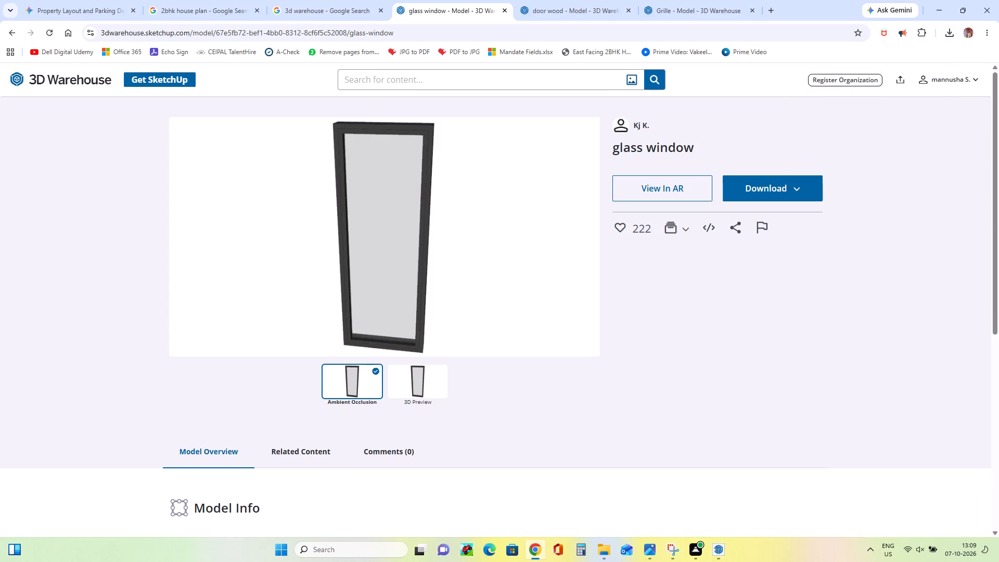
{"action": "key", "text": "BackSpace"}
{"action": "type", "text": "sofa"}
{"action": "key", "text": "Return"}
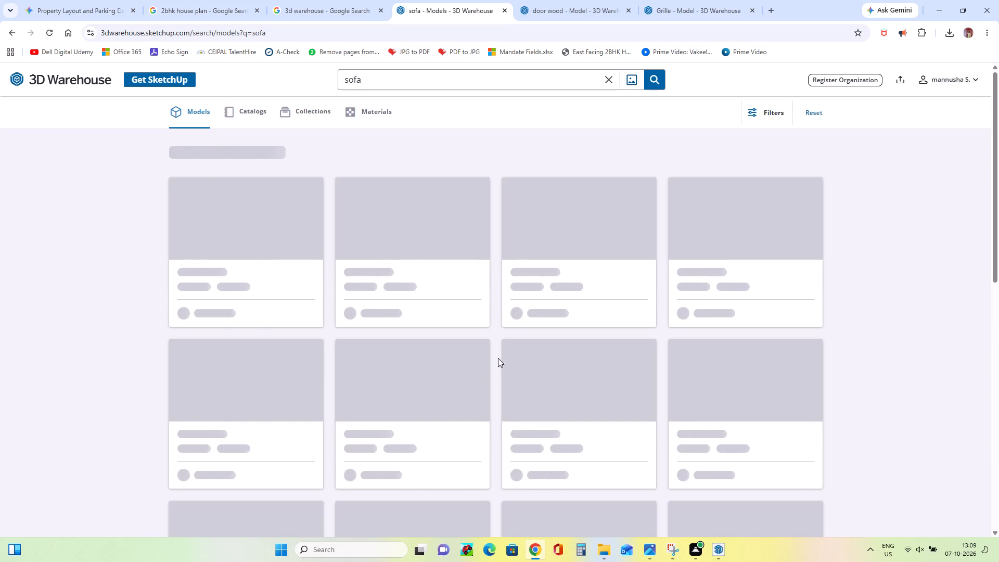
Download the "SOFA Straight" model from the search results as a SketchUp file.
{"action": "scroll", "coordinate": [443, 384], "scroll_direction": "down", "scroll_amount": 3}
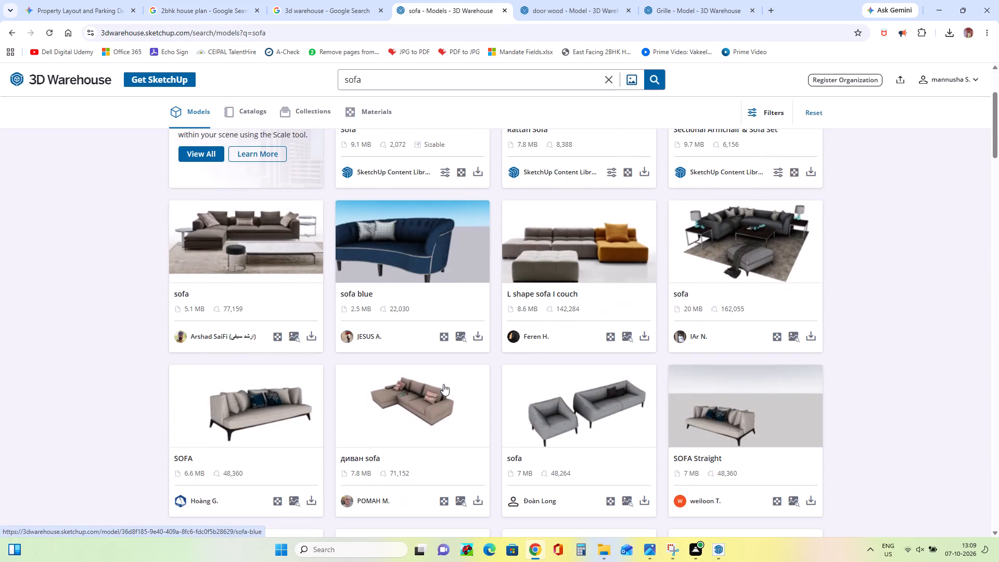
{"action": "scroll", "coordinate": [443, 384], "scroll_direction": "down", "scroll_amount": 1}
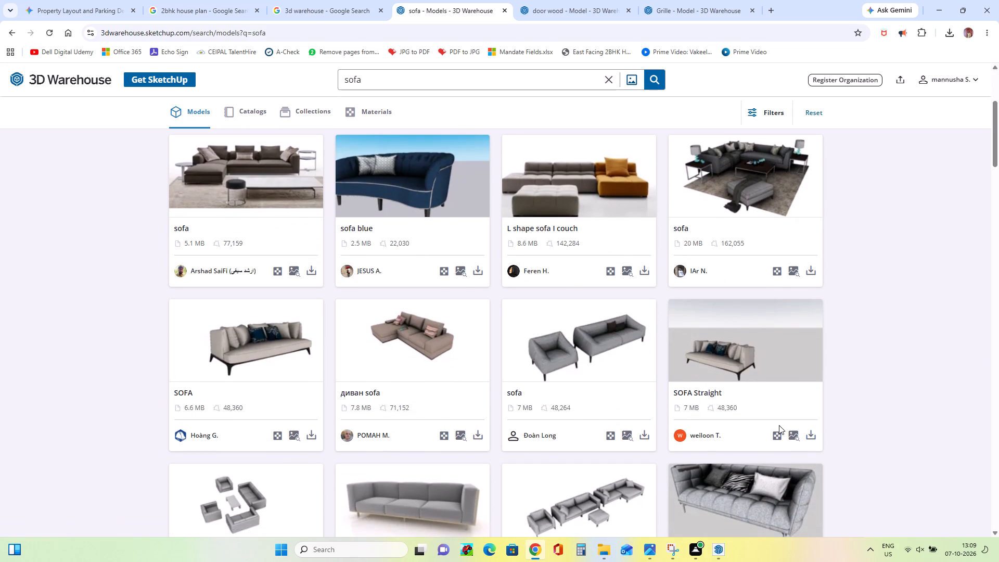
{"action": "left_click", "coordinate": [807, 435]}
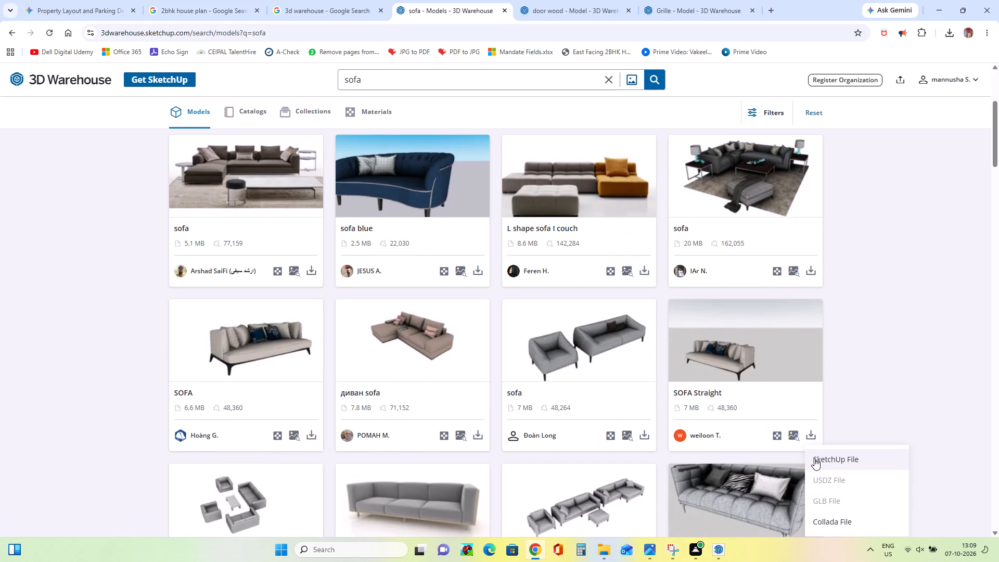
{"action": "left_click", "coordinate": [815, 459]}
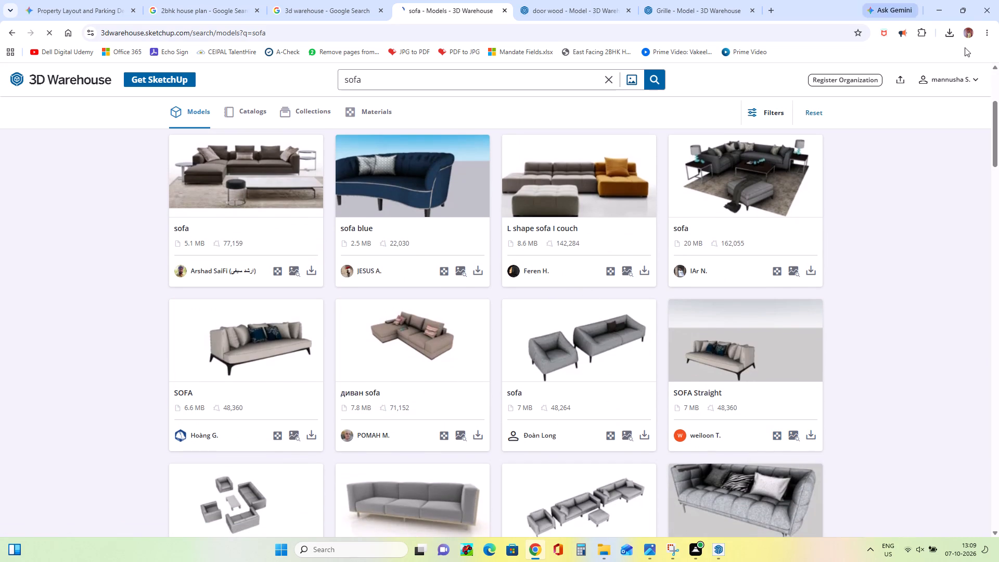
{"action": "left_click", "coordinate": [939, 1]}
Browse further down the 3D Warehouse sofa results to examine alternative sofa models.
{"action": "scroll", "coordinate": [306, 327], "scroll_direction": "down", "scroll_amount": 3}
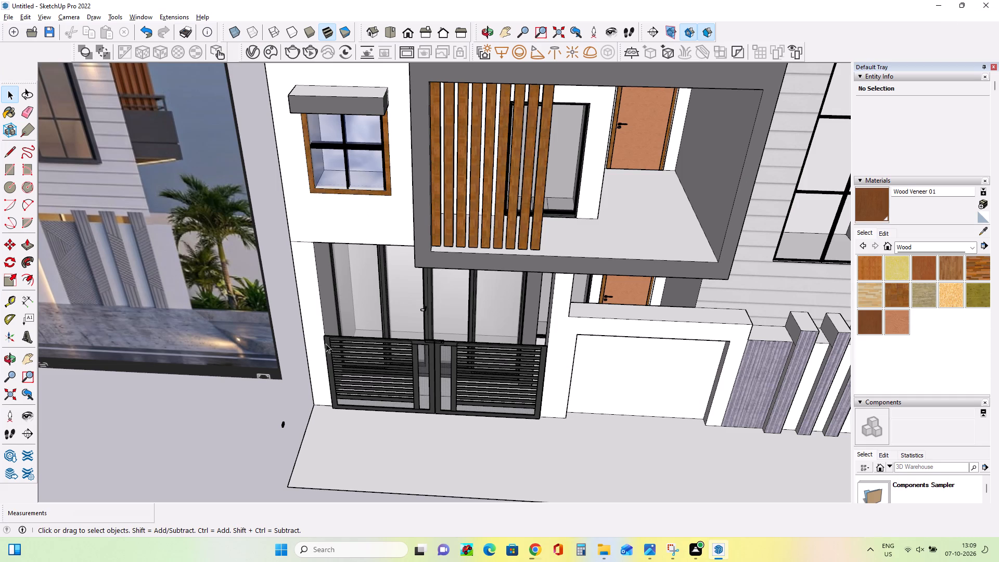
{"action": "scroll", "coordinate": [326, 343], "scroll_direction": "down", "scroll_amount": 11}
{"action": "scroll", "coordinate": [126, 304], "scroll_direction": "up", "scroll_amount": 4}
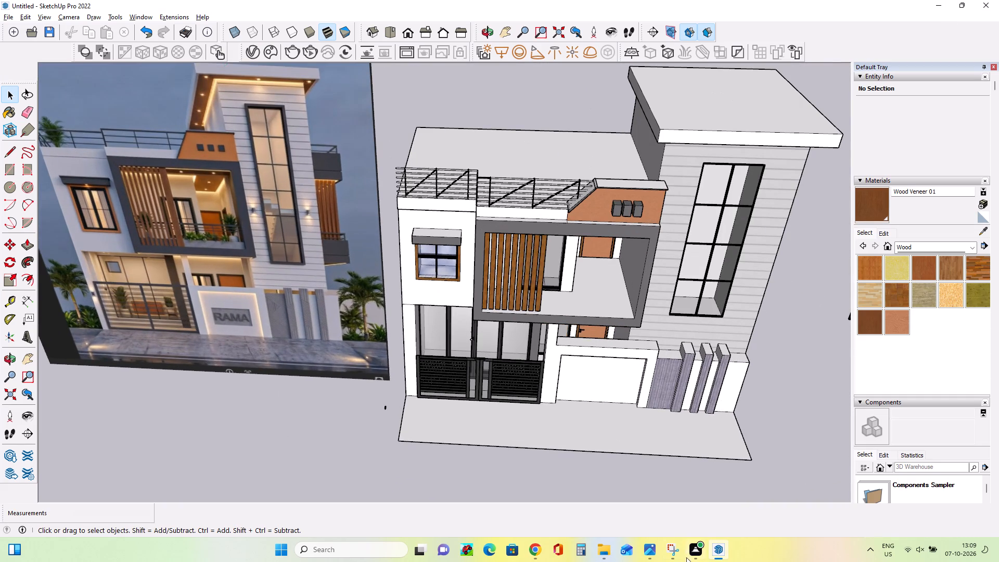
{"action": "left_click", "coordinate": [530, 551]}
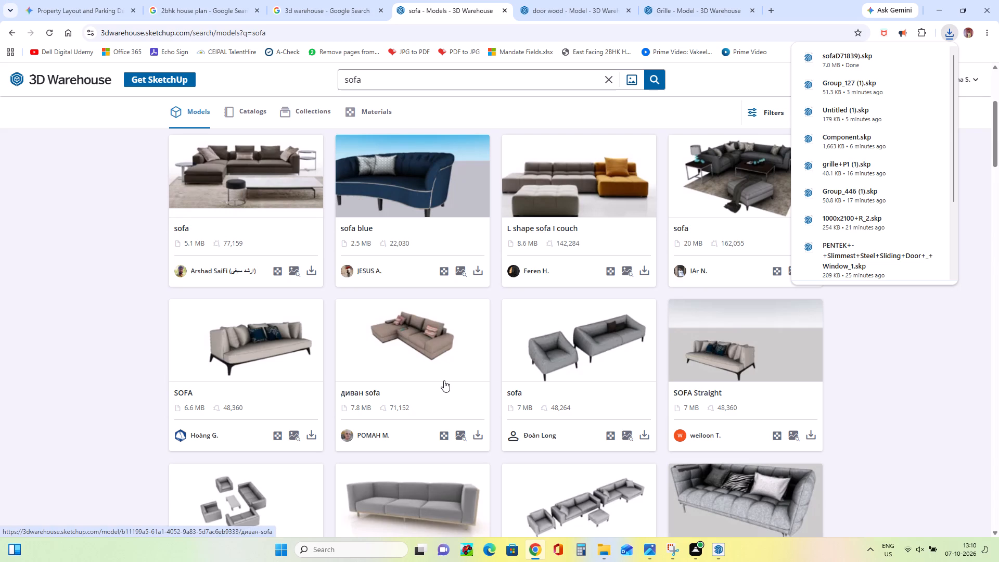
{"action": "scroll", "coordinate": [444, 380], "scroll_direction": "down", "scroll_amount": 7}
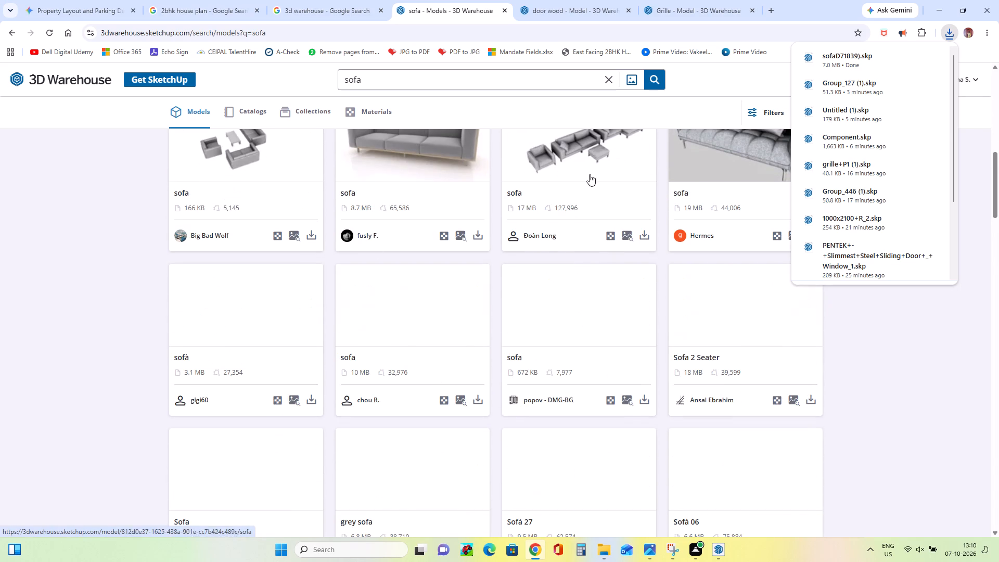
{"action": "scroll", "coordinate": [501, 316], "scroll_direction": "down", "scroll_amount": 5}
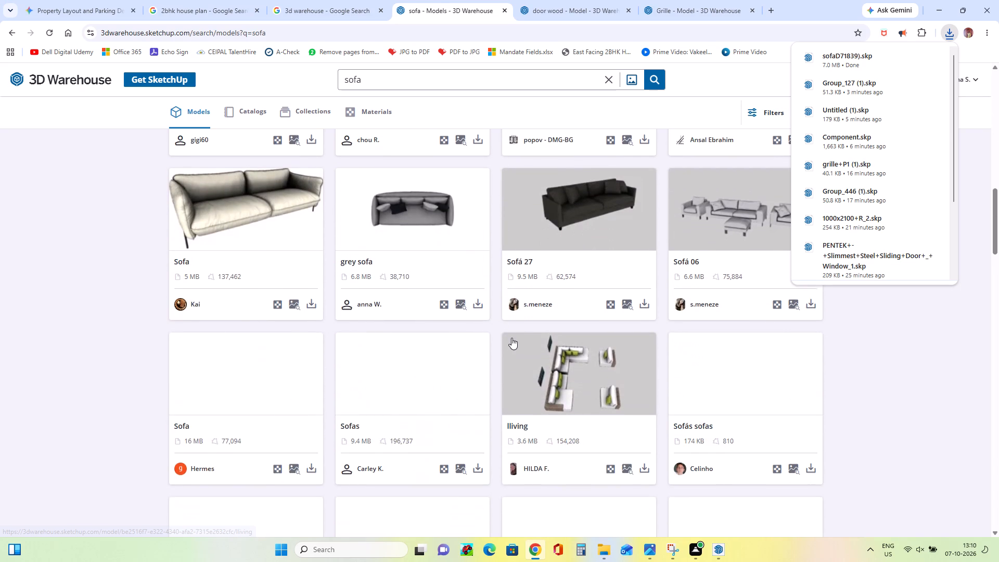
{"action": "scroll", "coordinate": [511, 338], "scroll_direction": "up", "scroll_amount": 7}
{"action": "scroll", "coordinate": [511, 338], "scroll_direction": "down", "scroll_amount": 3}
{"action": "scroll", "coordinate": [471, 373], "scroll_direction": "down", "scroll_amount": 3}
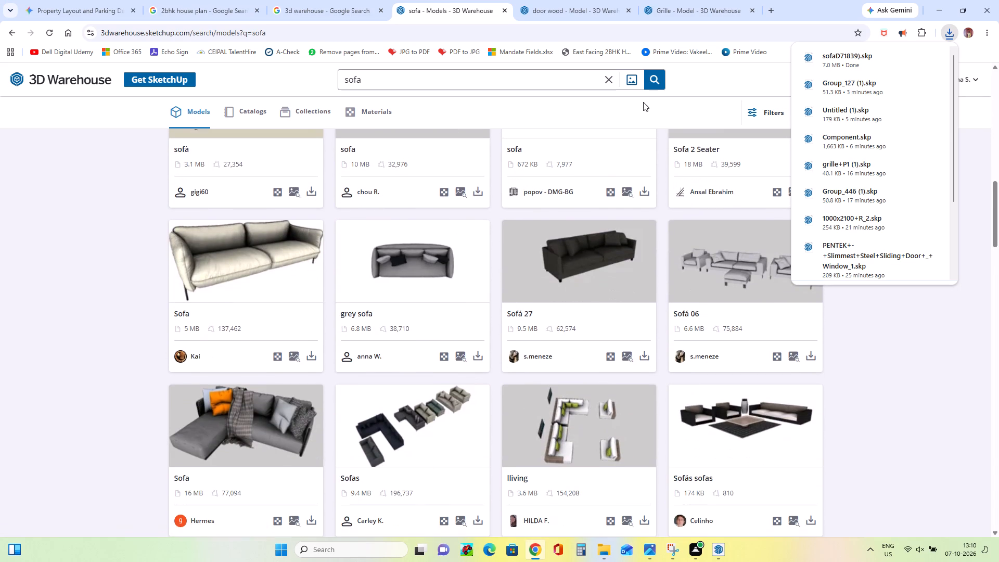
Switch to SketchUp, import the downloaded sofaD71839) file and place the sofa at the ground-floor porch opening.
{"action": "left_click", "coordinate": [720, 550]}
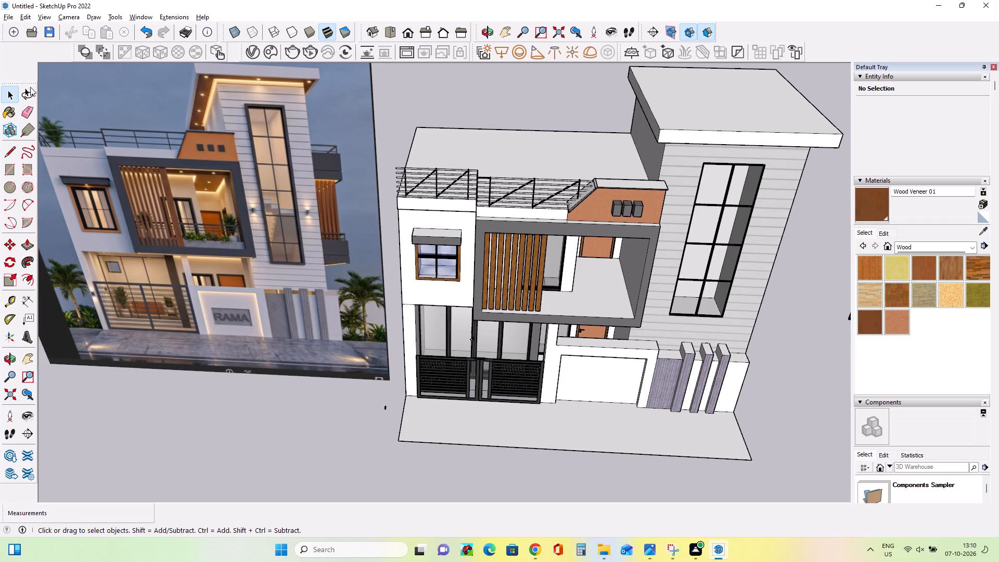
{"action": "left_click", "coordinate": [8, 13]}
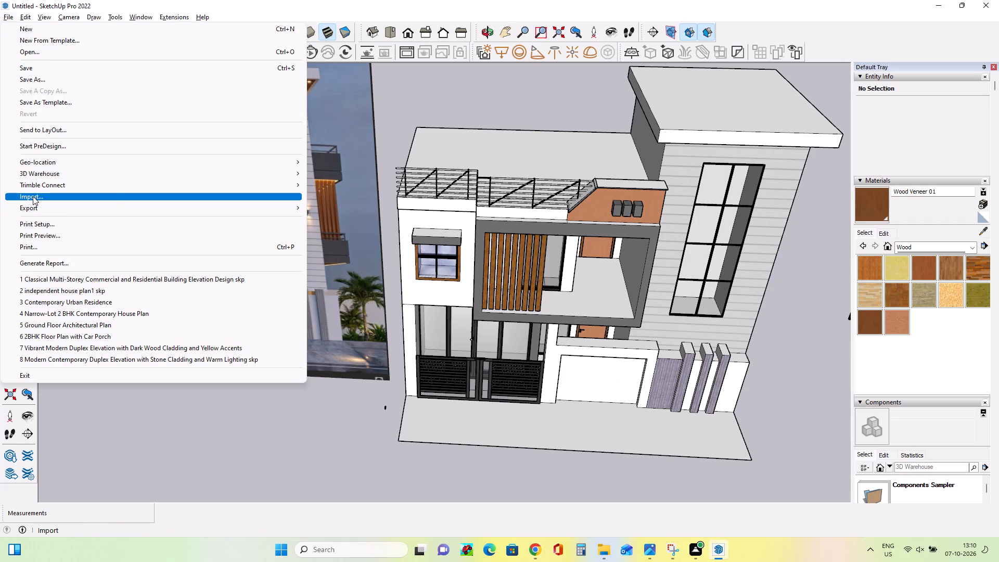
{"action": "left_click", "coordinate": [33, 196]}
{"action": "left_click", "coordinate": [443, 237]}
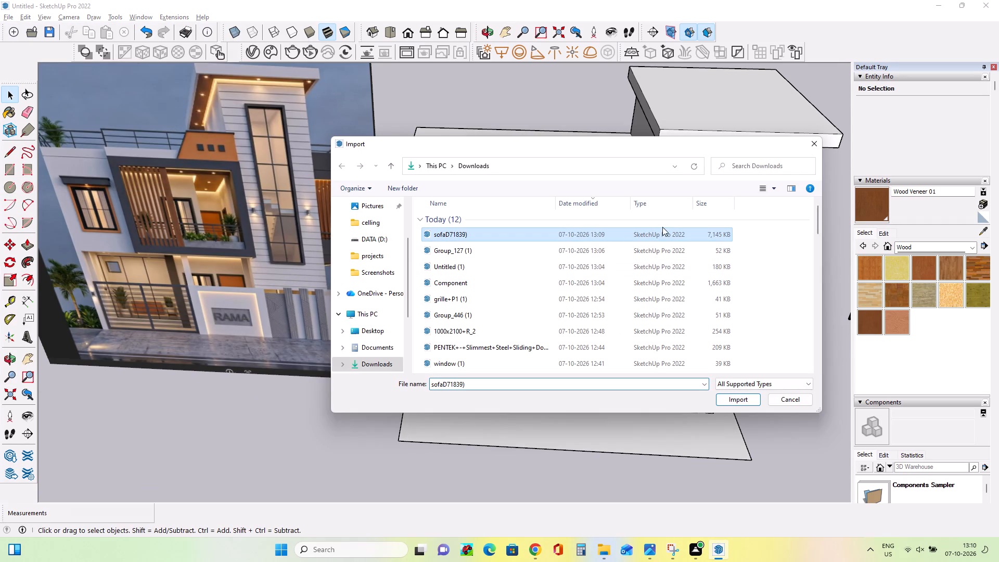
{"action": "left_click", "coordinate": [728, 403]}
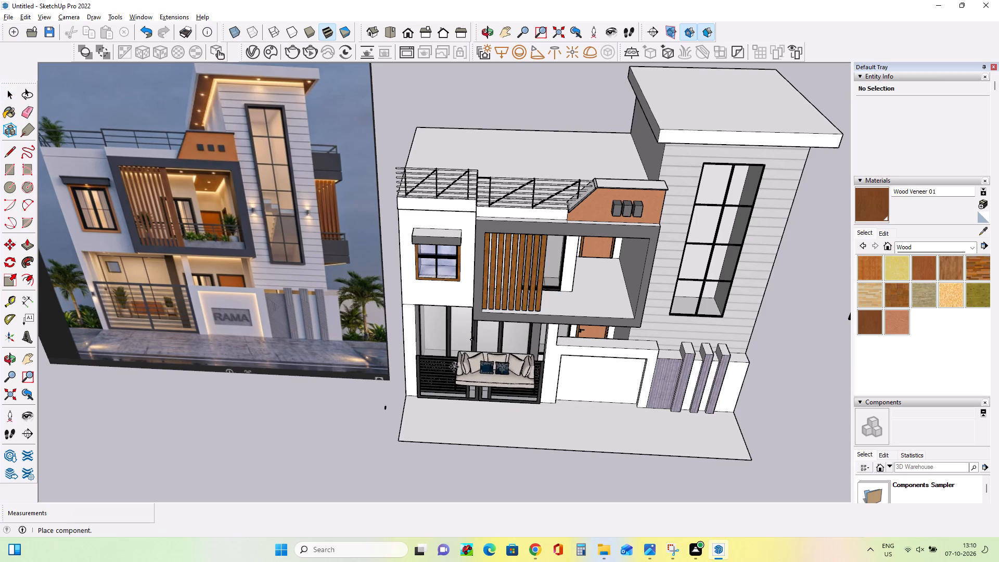
{"action": "left_click", "coordinate": [445, 334]}
Move the sofa back about 6' 11 5/8" from the gate to behind the ground-floor glass doors.
{"action": "middle_click_drag", "start_coordinate": [444, 360], "coordinate": [565, 247]}
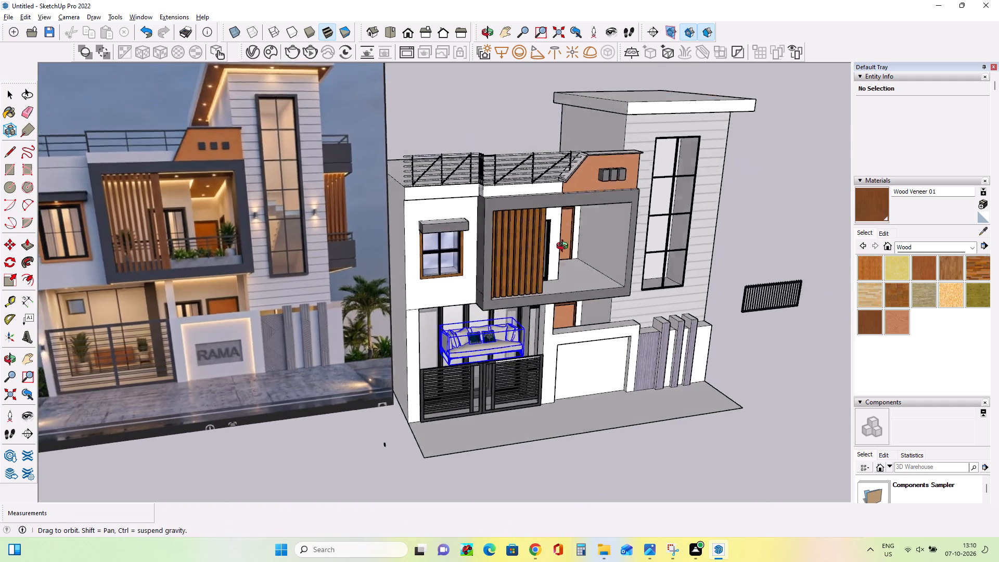
{"action": "middle_click_drag", "start_coordinate": [565, 247], "coordinate": [572, 232]}
{"action": "left_click", "coordinate": [450, 372]}
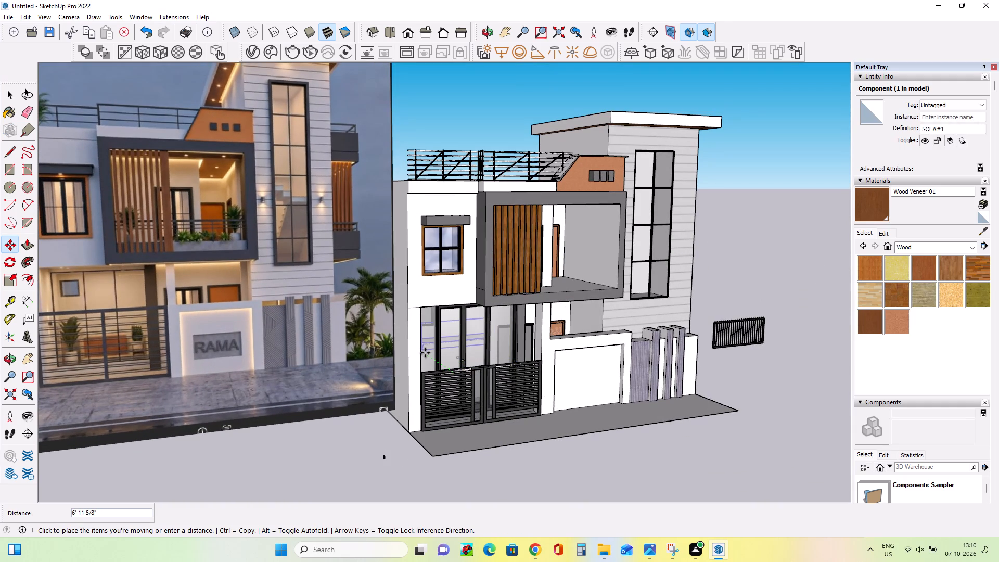
{"action": "left_click", "coordinate": [425, 353]}
Lower the sofa towards the ground floor behind the glass doors.
{"action": "middle_click_drag", "start_coordinate": [486, 346], "coordinate": [398, 441]}
{"action": "scroll", "coordinate": [455, 331], "scroll_direction": "up", "scroll_amount": 6}
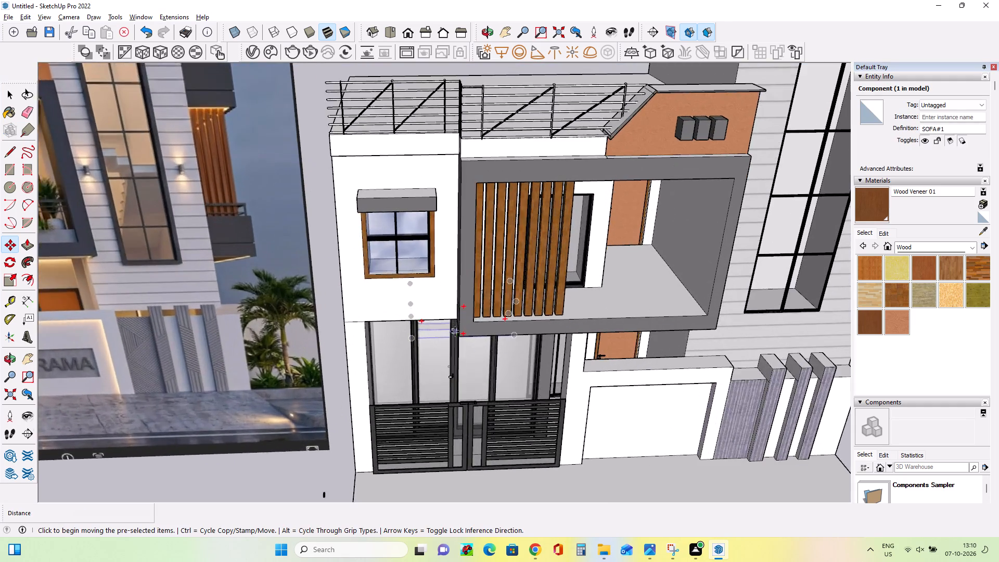
{"action": "scroll", "coordinate": [455, 331], "scroll_direction": "up", "scroll_amount": 1}
{"action": "middle_click_drag", "start_coordinate": [466, 382], "coordinate": [419, 284]}
{"action": "left_click", "coordinate": [546, 371]}
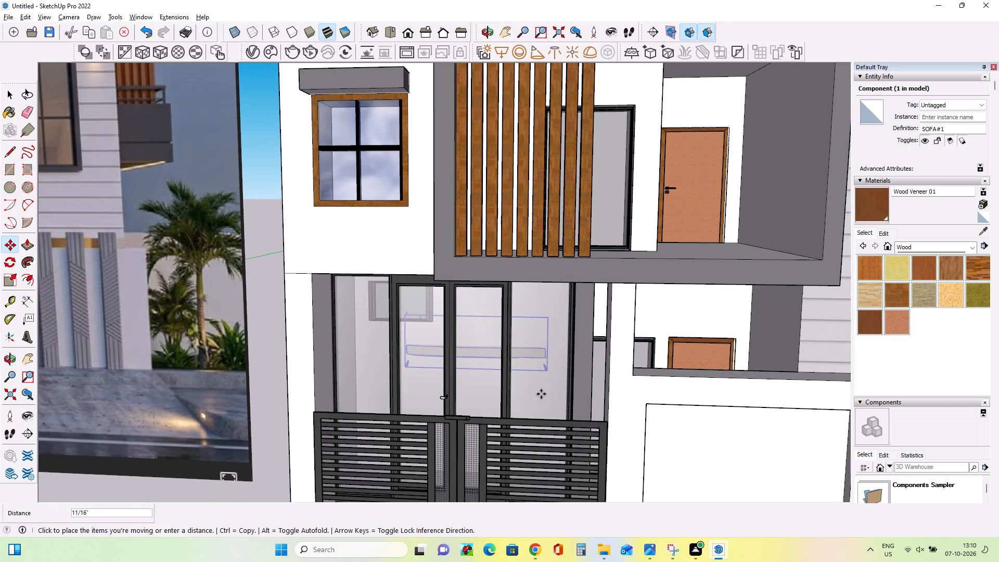
{"action": "left_click", "coordinate": [550, 411]}
Move the sofa about 2' 5 5/8" forward, clear of the wall behind it.
{"action": "middle_click_drag", "start_coordinate": [566, 416], "coordinate": [520, 479]}
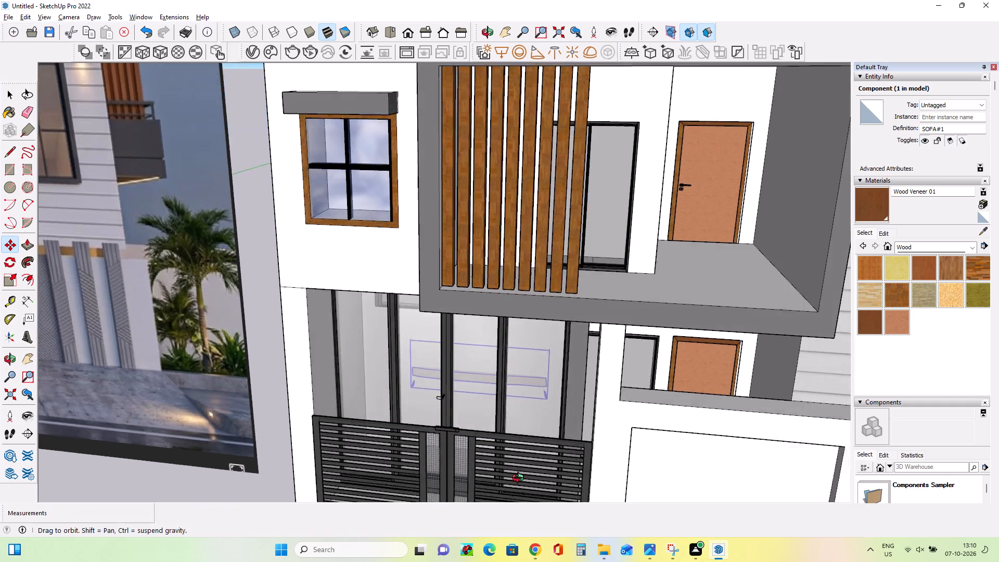
{"action": "middle_click_drag", "start_coordinate": [520, 479], "coordinate": [363, 463]}
{"action": "middle_click_drag", "start_coordinate": [646, 449], "coordinate": [555, 433]}
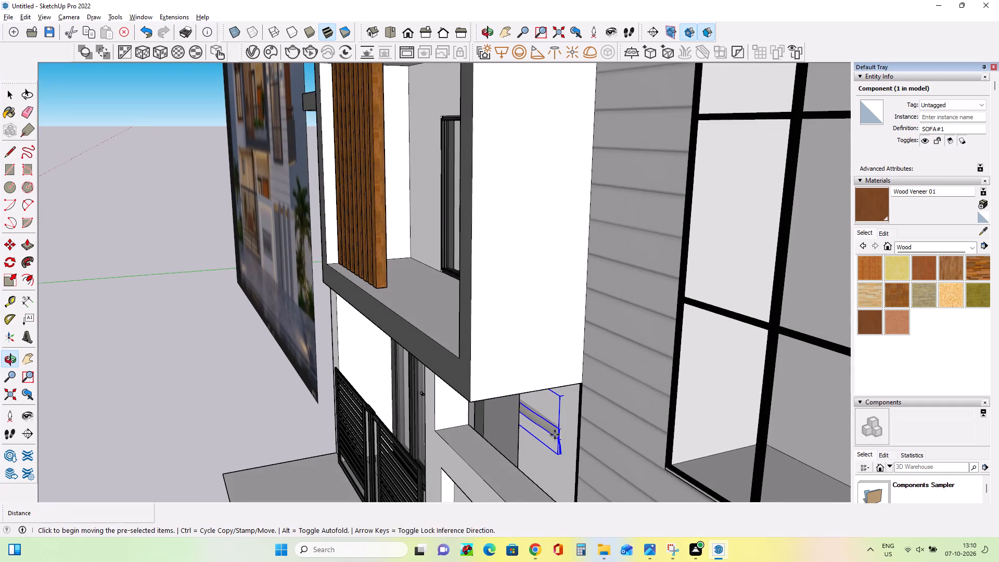
{"action": "left_click", "coordinate": [557, 455]}
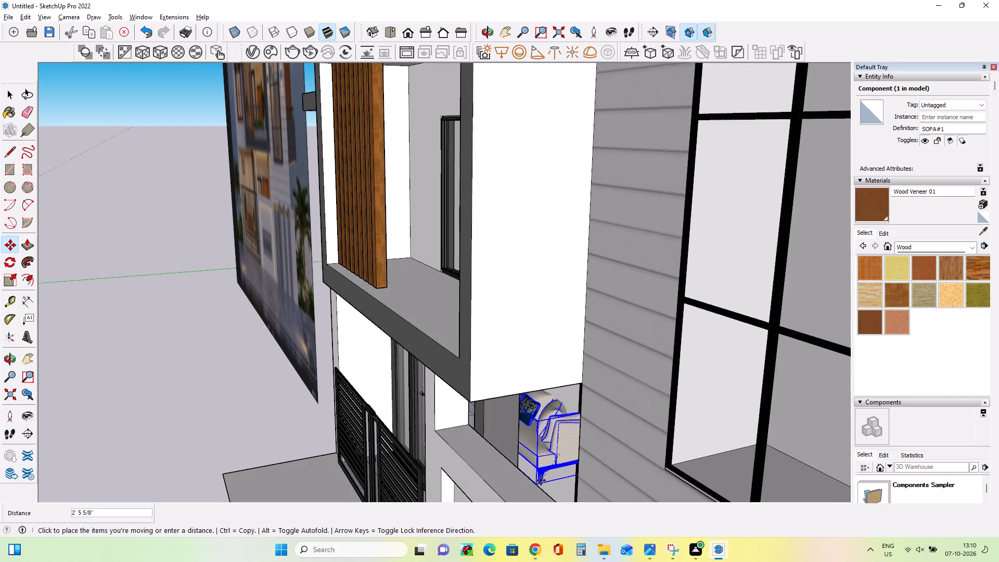
{"action": "left_click", "coordinate": [541, 480]}
Move the sofa about 3' 15/16" forward inside the ground-floor room, closer to the glass doors.
{"action": "scroll", "coordinate": [522, 463], "scroll_direction": "up", "scroll_amount": 7}
{"action": "scroll", "coordinate": [599, 460], "scroll_direction": "up", "scroll_amount": 1}
{"action": "middle_click_drag", "start_coordinate": [597, 460], "coordinate": [548, 462]}
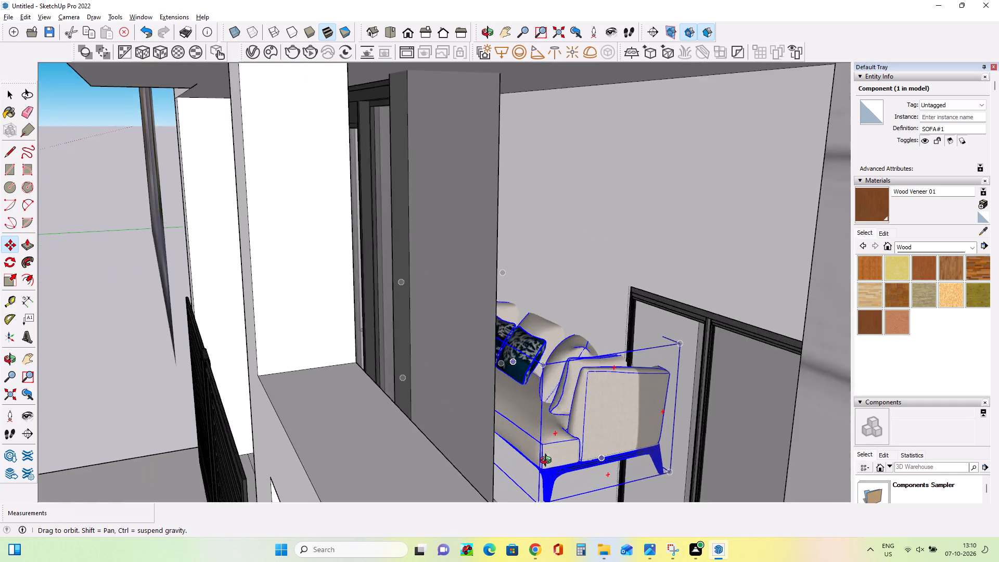
{"action": "middle_click_drag", "start_coordinate": [548, 462], "coordinate": [580, 452]}
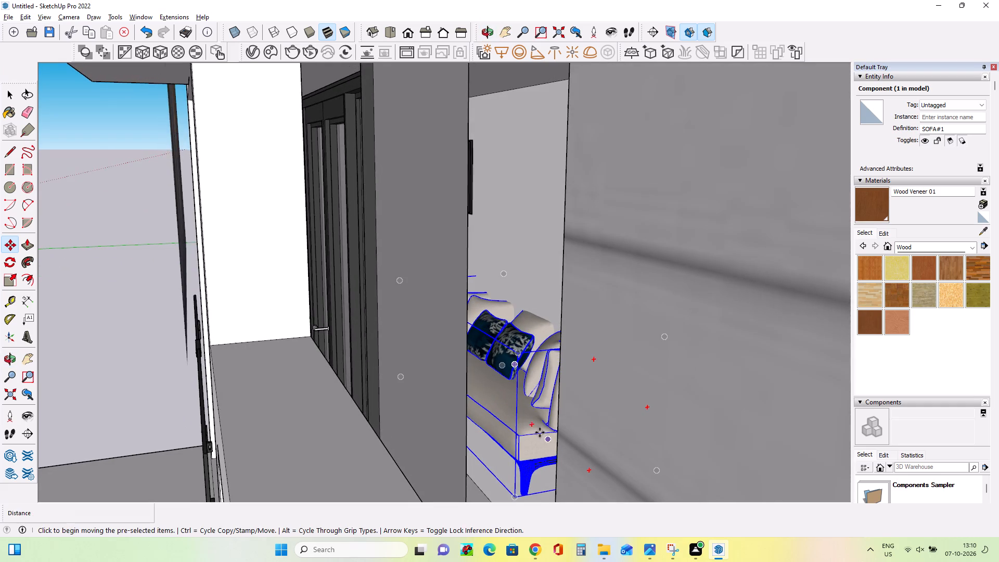
{"action": "scroll", "coordinate": [526, 425], "scroll_direction": "up", "scroll_amount": 2}
{"action": "middle_click_drag", "start_coordinate": [526, 425], "coordinate": [556, 440]}
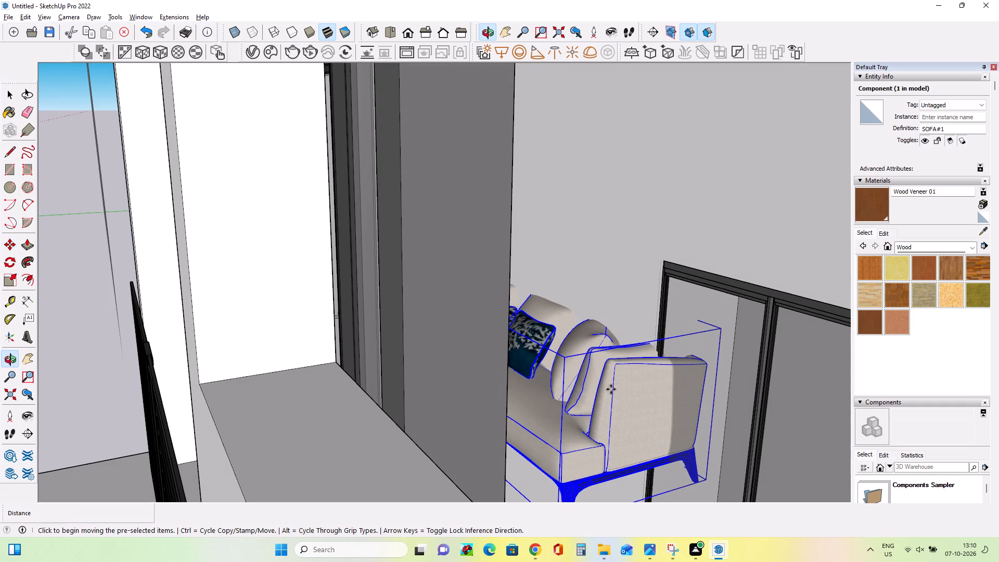
{"action": "left_click", "coordinate": [716, 331]}
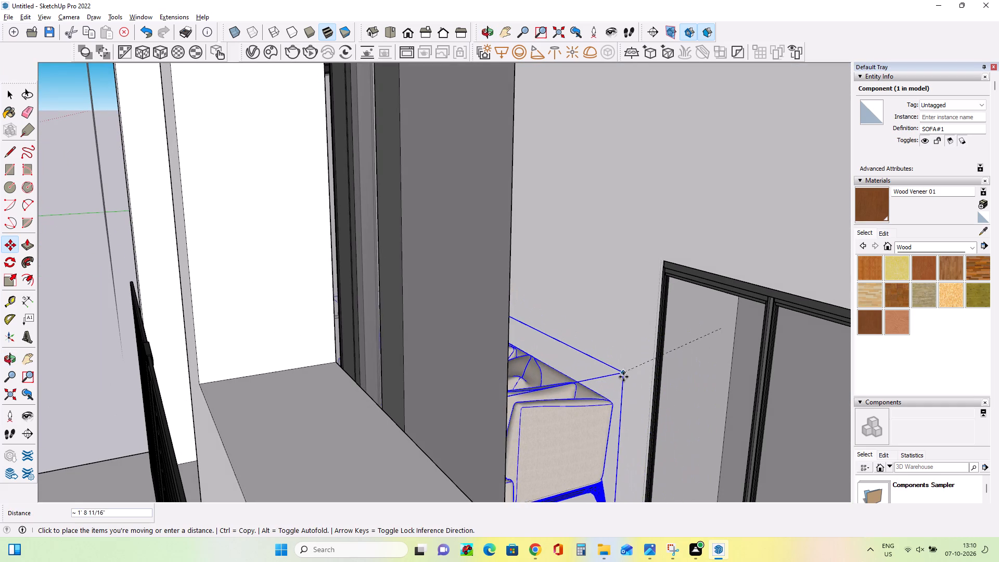
{"action": "left_click", "coordinate": [579, 400]}
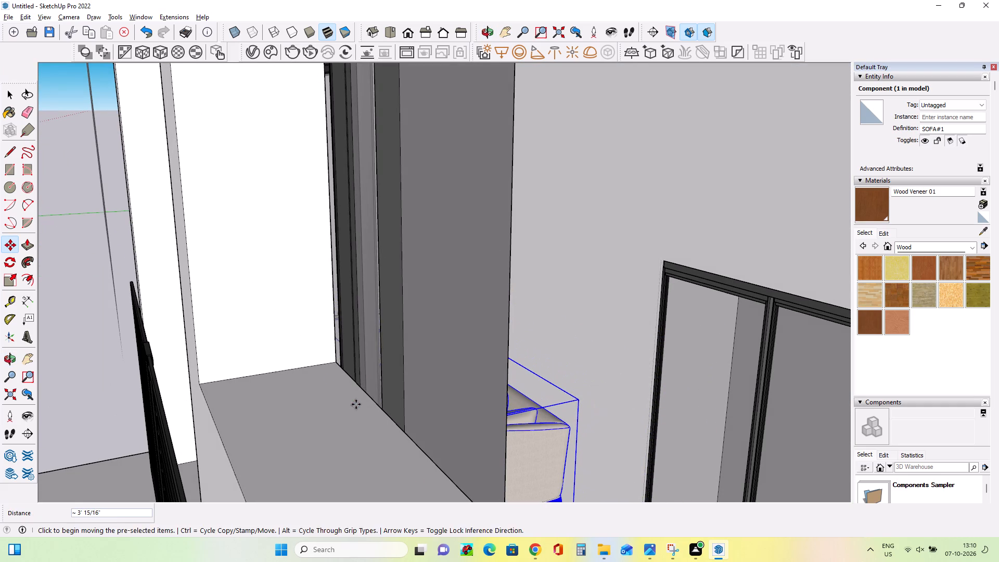
{"action": "middle_click_drag", "start_coordinate": [361, 406], "coordinate": [571, 413]}
{"action": "scroll", "coordinate": [613, 407], "scroll_direction": "down", "scroll_amount": 9}
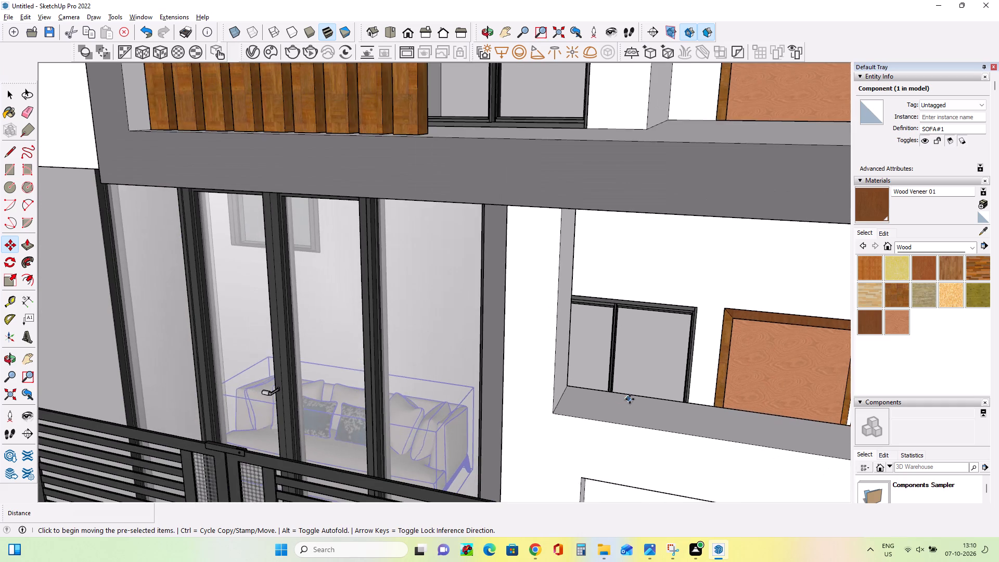
{"action": "scroll", "coordinate": [636, 399], "scroll_direction": "down", "scroll_amount": 4}
{"action": "middle_click_drag", "start_coordinate": [394, 465], "coordinate": [498, 475]}
{"action": "scroll", "coordinate": [498, 475], "scroll_direction": "down", "scroll_amount": 3}
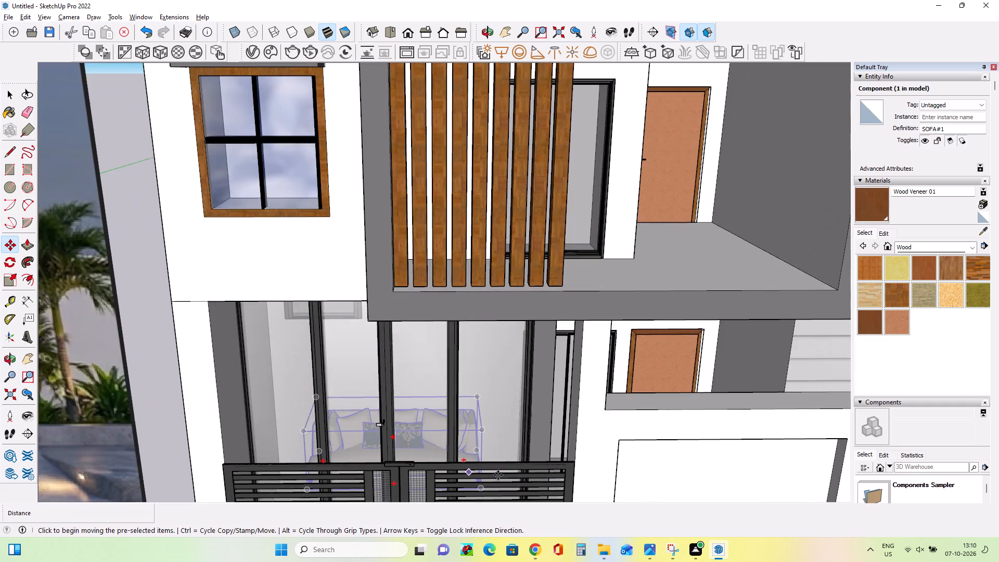
{"action": "scroll", "coordinate": [498, 475], "scroll_direction": "down", "scroll_amount": 2}
{"action": "left_click", "coordinate": [10, 90]}
{"action": "left_click", "coordinate": [86, 129]}
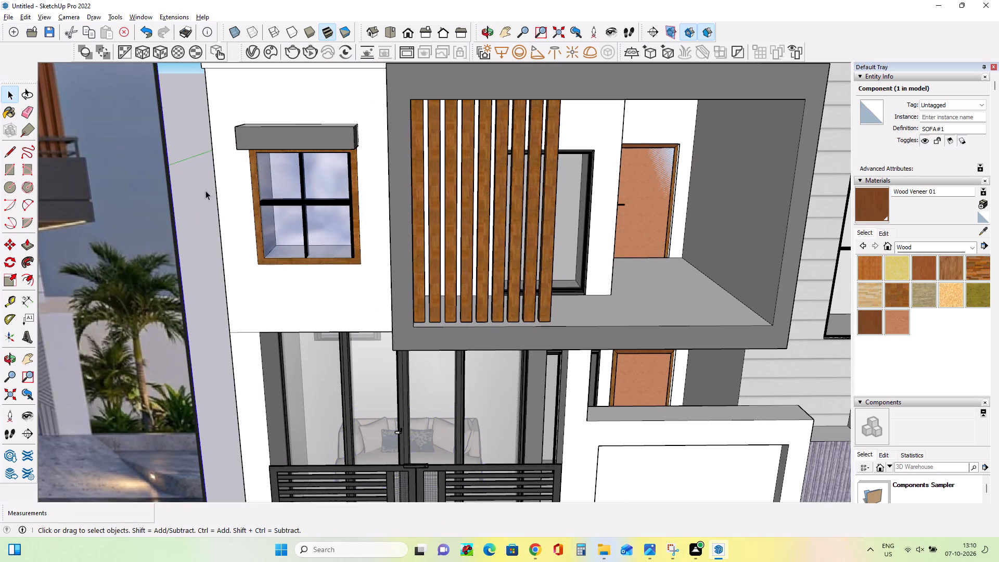
{"action": "scroll", "coordinate": [301, 257], "scroll_direction": "down", "scroll_amount": 3}
{"action": "scroll", "coordinate": [556, 321], "scroll_direction": "down", "scroll_amount": 6}
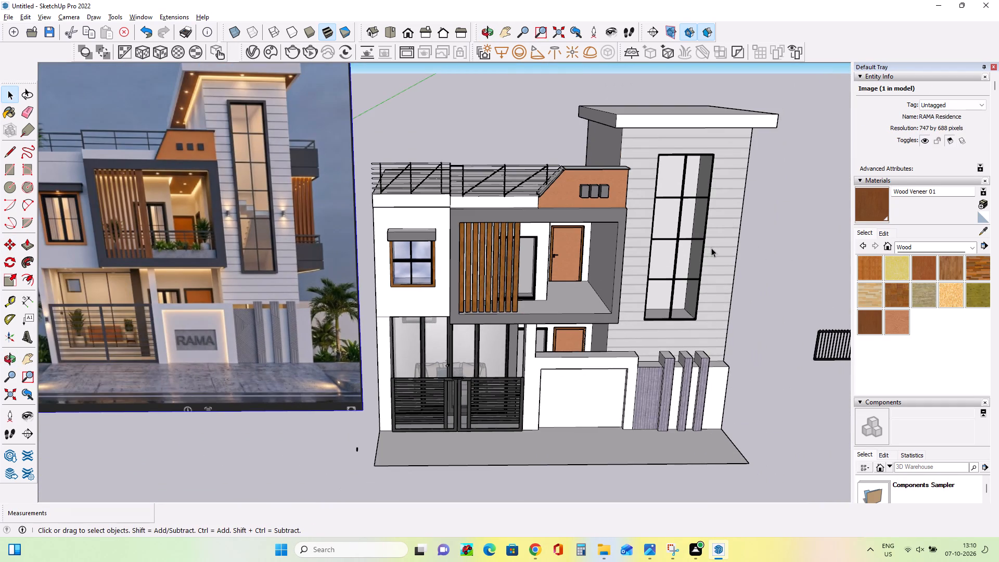
{"action": "left_click", "coordinate": [775, 247]}
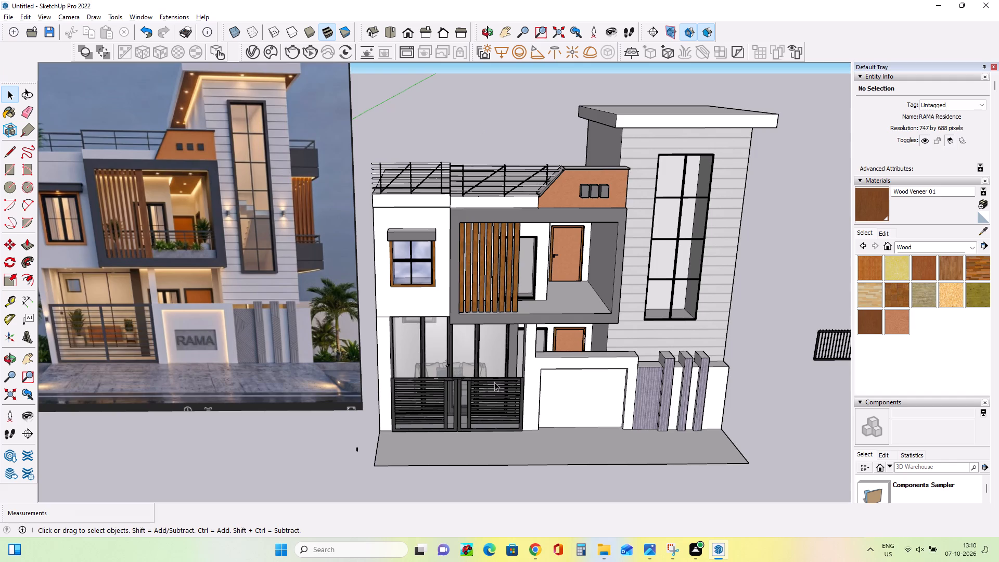
Explode the sofa component behind the glass doors, including the assembly group inside it.
{"action": "scroll", "coordinate": [474, 392], "scroll_direction": "up", "scroll_amount": 12}
{"action": "left_click", "coordinate": [456, 341]}
{"action": "middle_click_drag", "start_coordinate": [645, 338], "coordinate": [497, 359]}
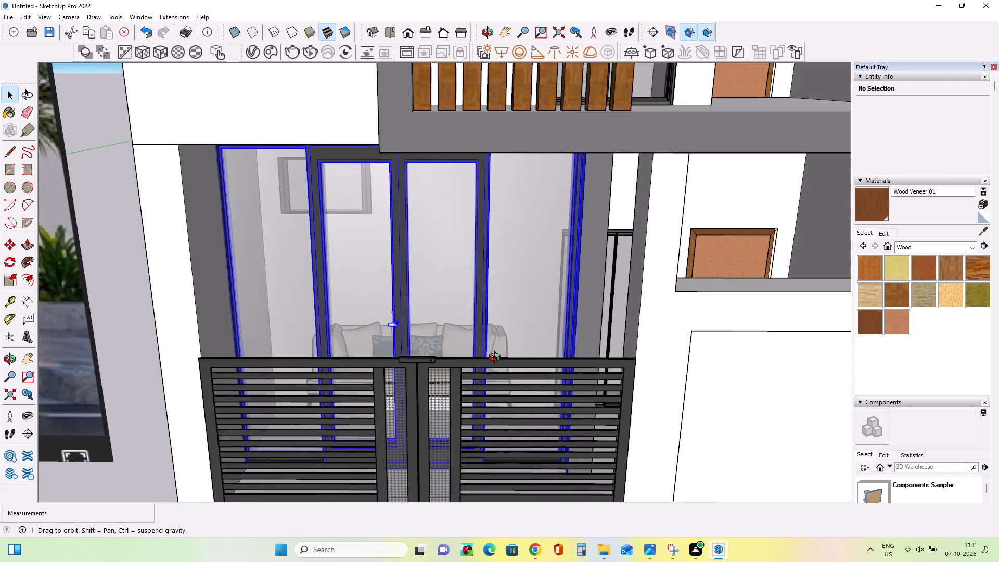
{"action": "middle_click_drag", "start_coordinate": [497, 359], "coordinate": [379, 370]}
{"action": "left_click", "coordinate": [518, 357]}
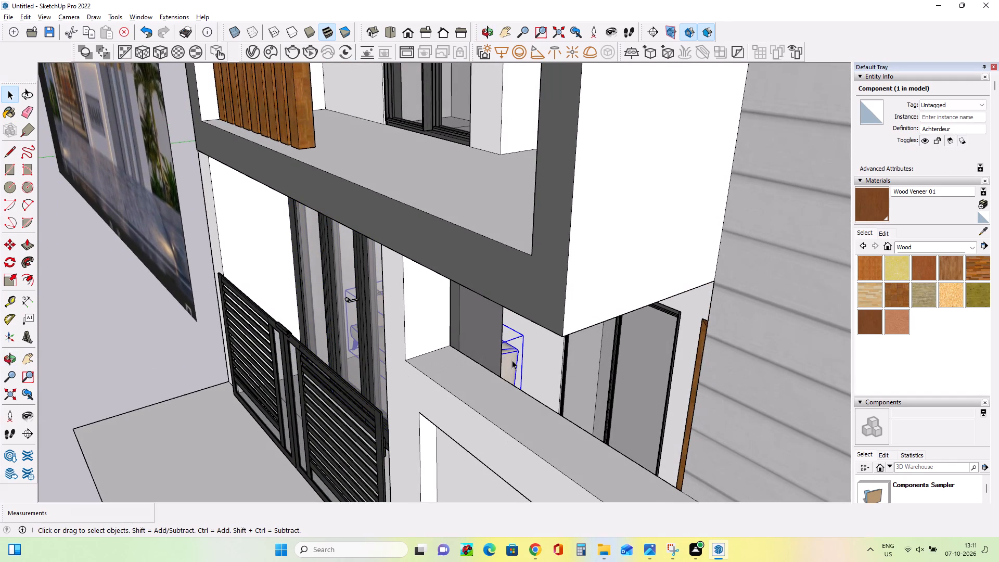
{"action": "right_click", "coordinate": [511, 359]}
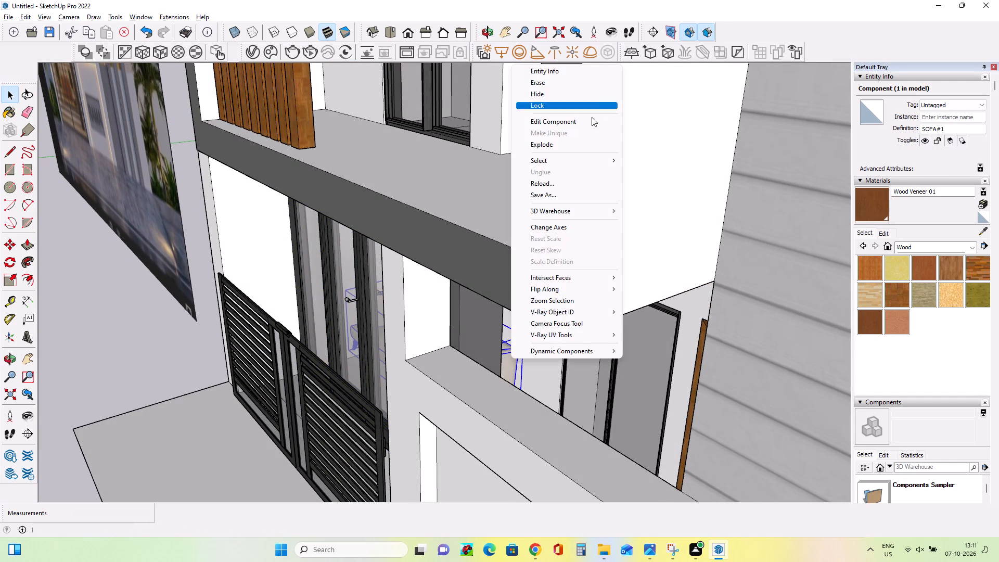
{"action": "left_click", "coordinate": [557, 146]}
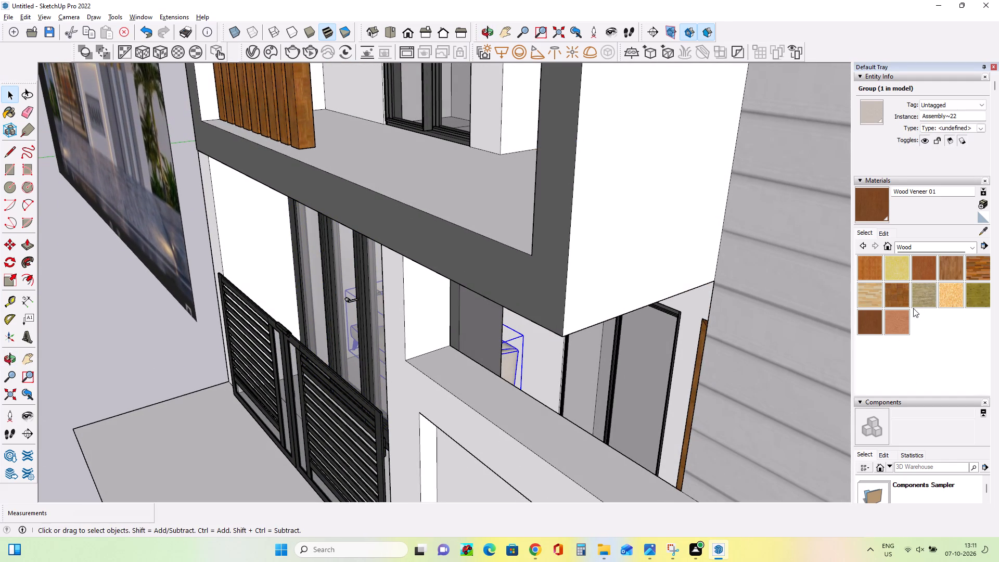
{"action": "right_click", "coordinate": [510, 366]}
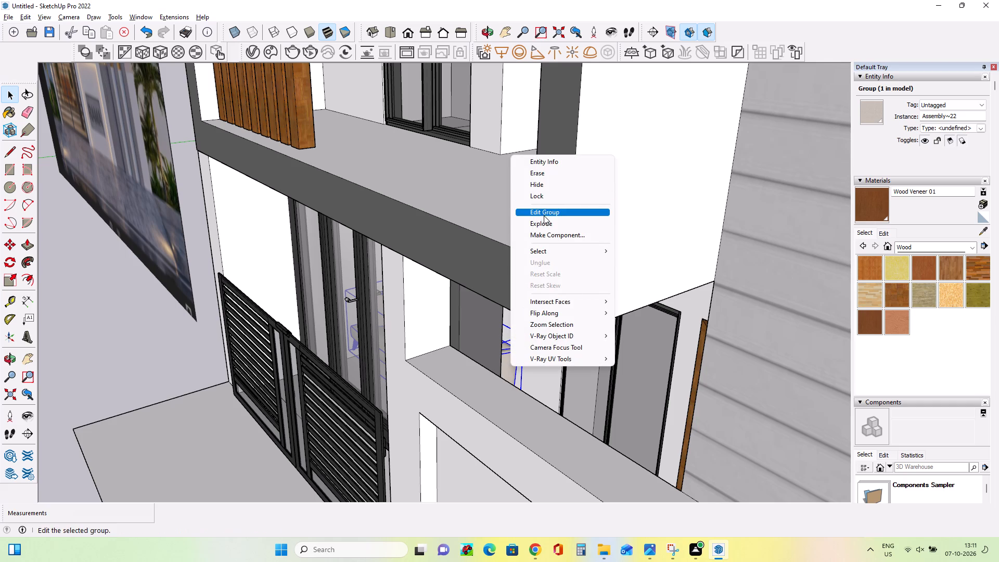
{"action": "left_click", "coordinate": [544, 221]}
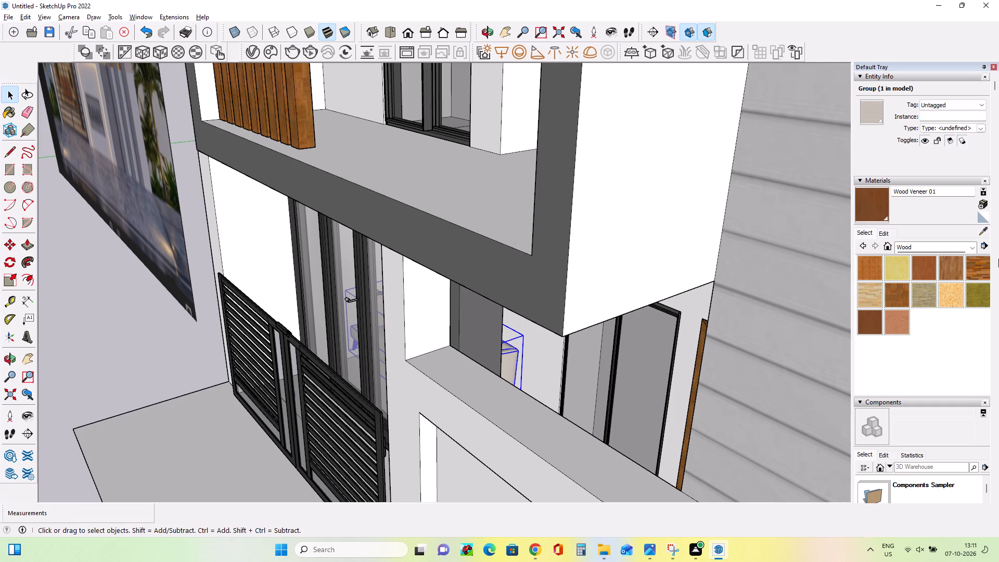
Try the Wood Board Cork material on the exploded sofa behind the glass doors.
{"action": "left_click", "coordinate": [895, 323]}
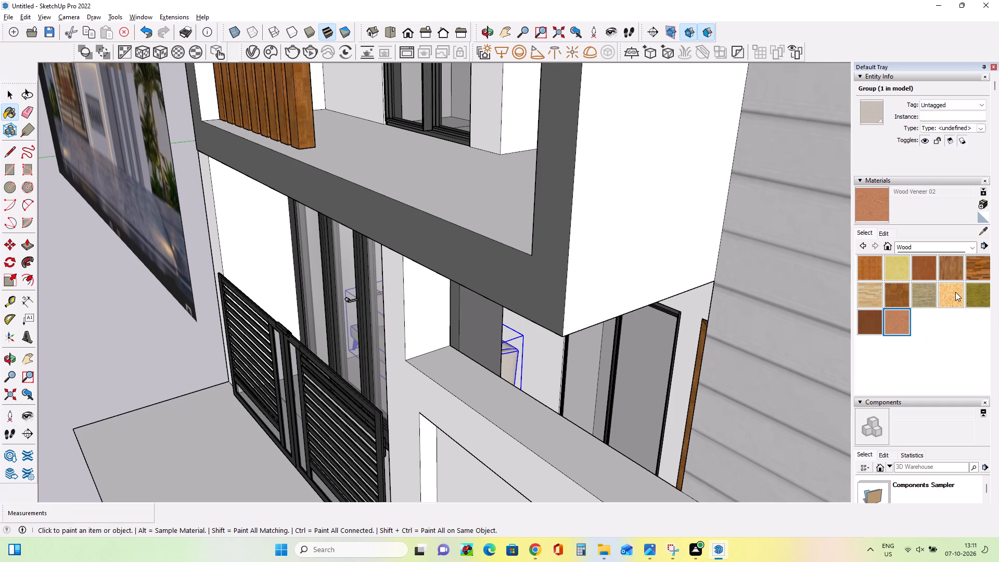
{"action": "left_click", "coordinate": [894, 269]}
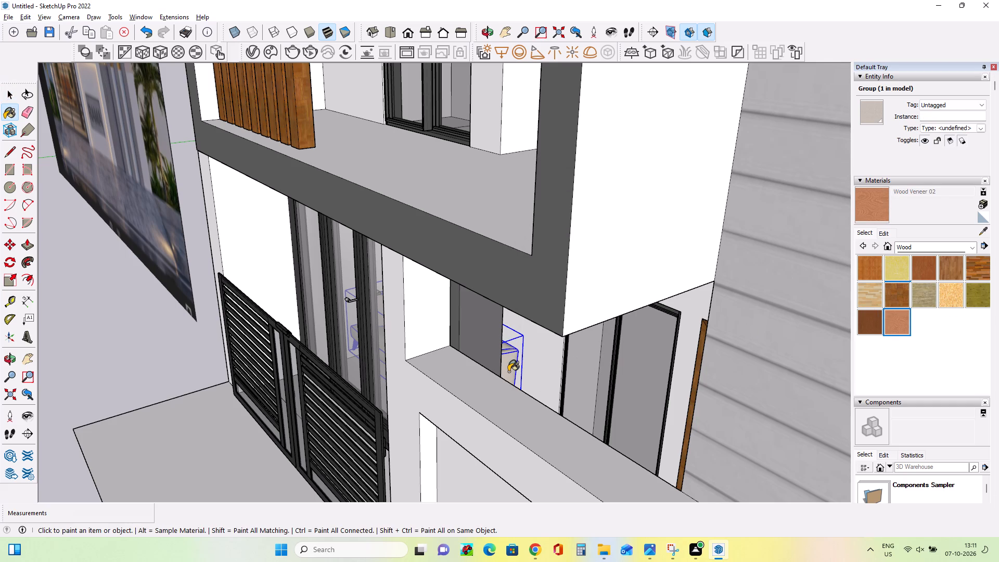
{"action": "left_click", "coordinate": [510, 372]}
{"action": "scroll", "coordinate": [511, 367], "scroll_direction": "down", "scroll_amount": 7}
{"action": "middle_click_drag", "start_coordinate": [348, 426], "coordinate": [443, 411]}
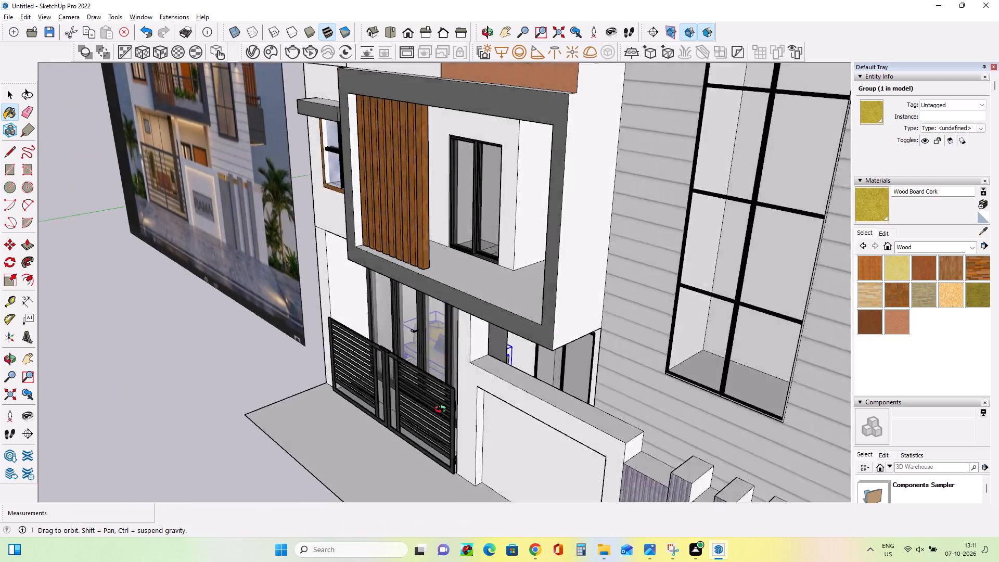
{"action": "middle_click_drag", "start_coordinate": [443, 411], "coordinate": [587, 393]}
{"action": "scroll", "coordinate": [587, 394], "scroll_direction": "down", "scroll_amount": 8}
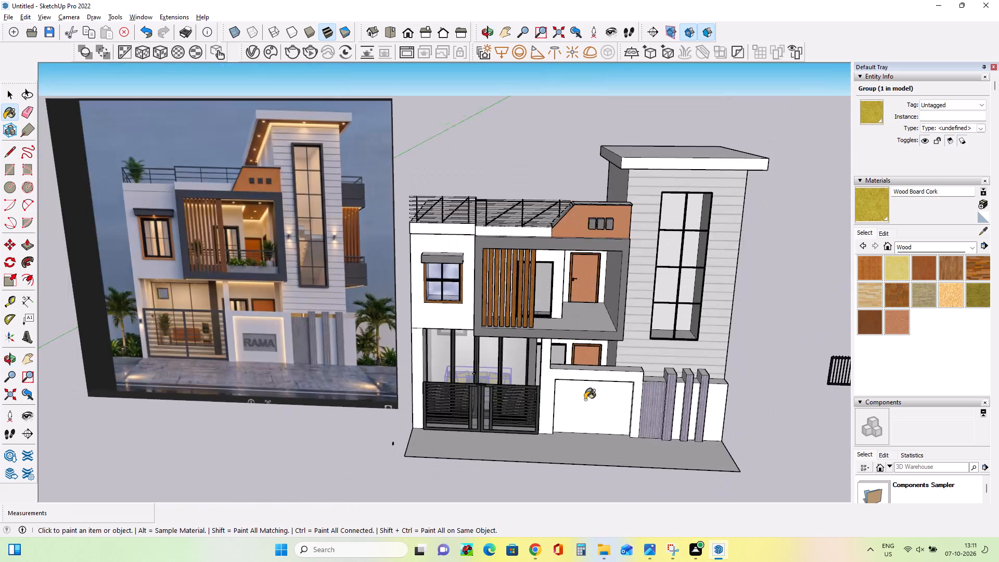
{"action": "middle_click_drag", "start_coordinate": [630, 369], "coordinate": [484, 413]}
Paint the sofa behind the glass doors with Wood Veneer 02 and clear the selection.
{"action": "left_click", "coordinate": [897, 320]}
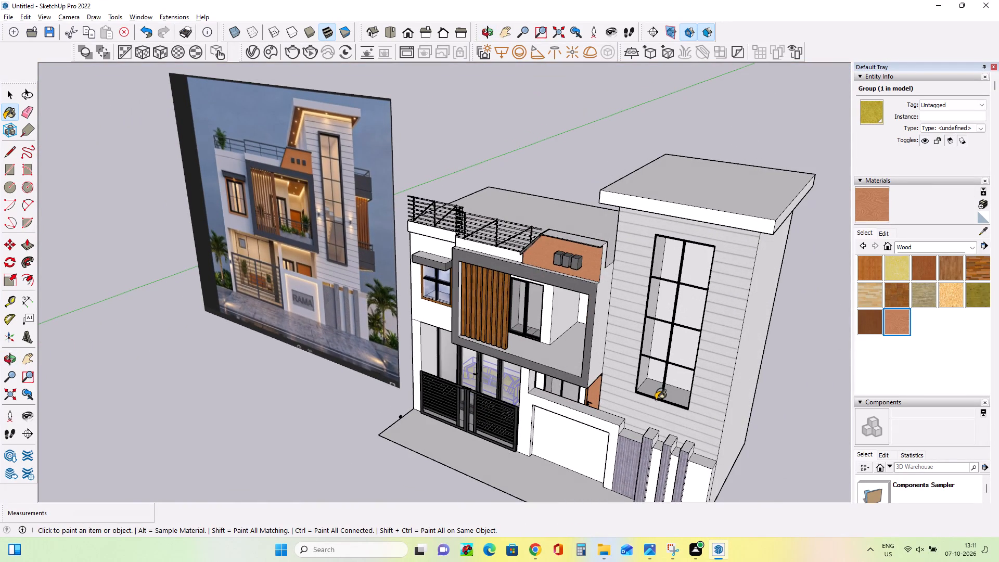
{"action": "scroll", "coordinate": [599, 395], "scroll_direction": "up", "scroll_amount": 9}
{"action": "middle_click_drag", "start_coordinate": [554, 389], "coordinate": [463, 406]}
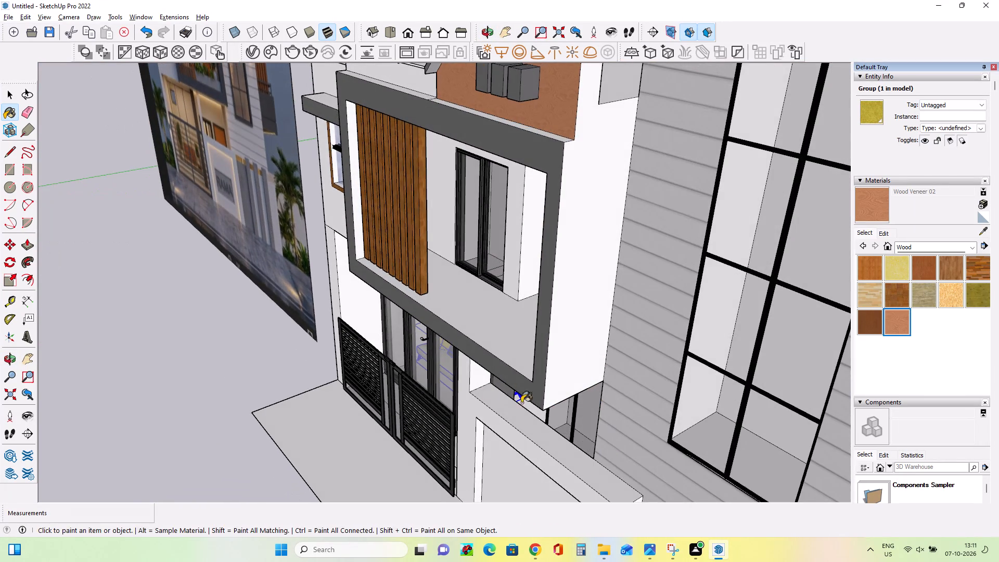
{"action": "middle_click_drag", "start_coordinate": [535, 410], "coordinate": [524, 361]}
{"action": "left_click", "coordinate": [524, 395]}
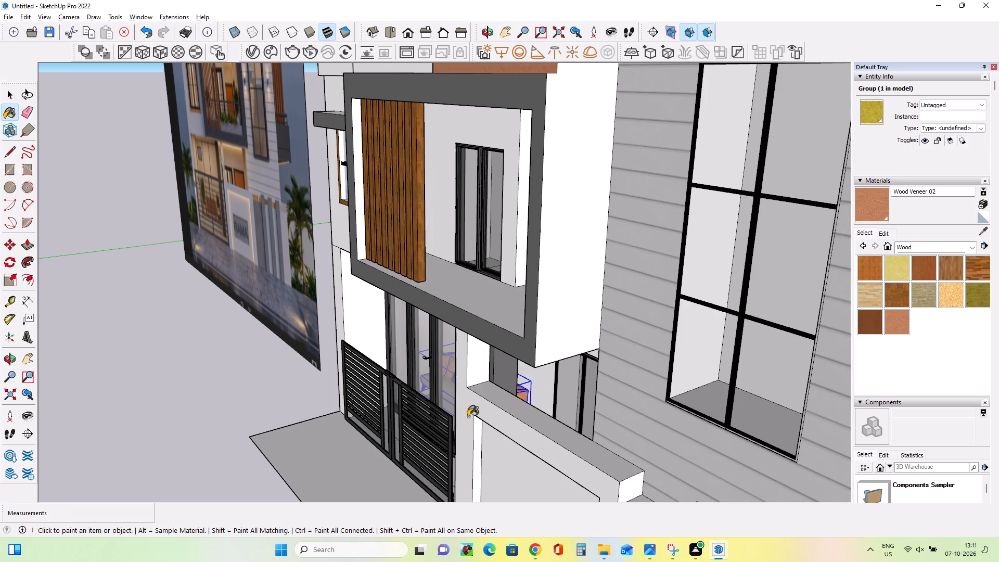
{"action": "middle_click_drag", "start_coordinate": [455, 419], "coordinate": [618, 412]}
{"action": "scroll", "coordinate": [618, 412], "scroll_direction": "down", "scroll_amount": 8}
{"action": "scroll", "coordinate": [514, 421], "scroll_direction": "down", "scroll_amount": 4}
{"action": "middle_click_drag", "start_coordinate": [427, 427], "coordinate": [444, 453]}
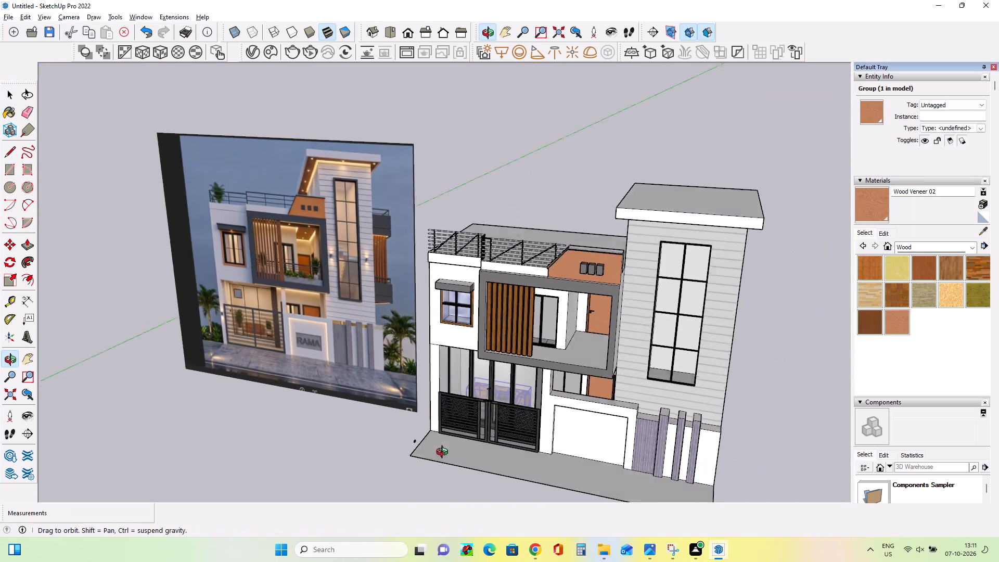
{"action": "middle_click_drag", "start_coordinate": [444, 453], "coordinate": [527, 481]}
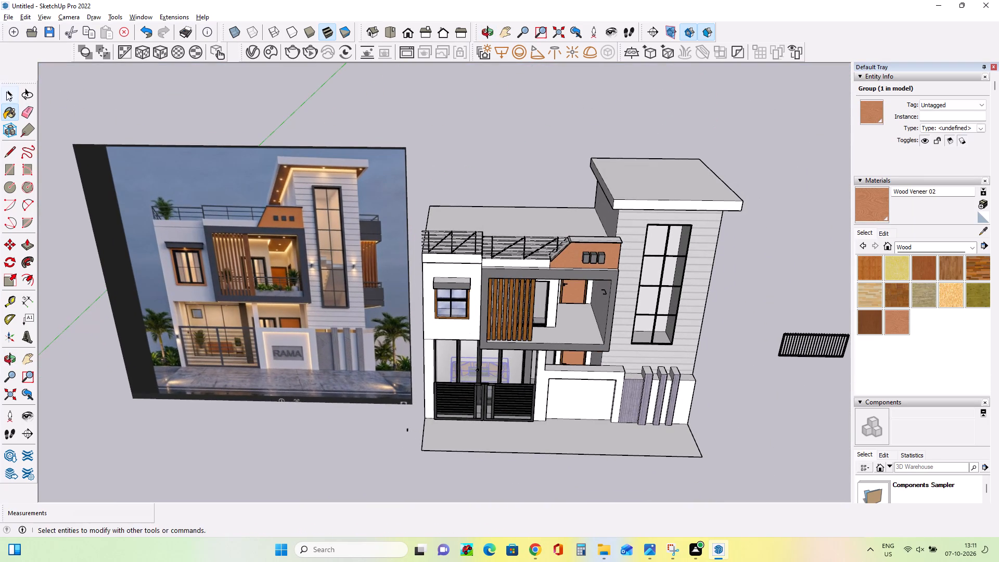
{"action": "left_click", "coordinate": [6, 91]}
{"action": "left_click", "coordinate": [106, 138]}
Push/Pull the ground strip in front of the gate and boundary wall up about 3 5/16".
{"action": "middle_click_drag", "start_coordinate": [506, 326], "coordinate": [496, 276]}
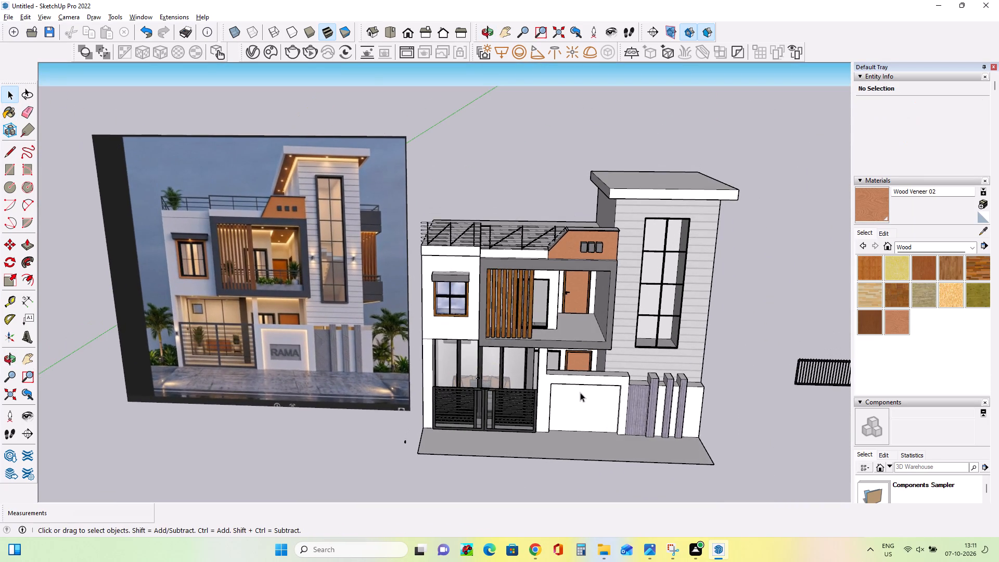
{"action": "scroll", "coordinate": [580, 392], "scroll_direction": "up", "scroll_amount": 2}
{"action": "scroll", "coordinate": [378, 363], "scroll_direction": "down", "scroll_amount": 7}
{"action": "middle_click_drag", "start_coordinate": [431, 428], "coordinate": [438, 443]}
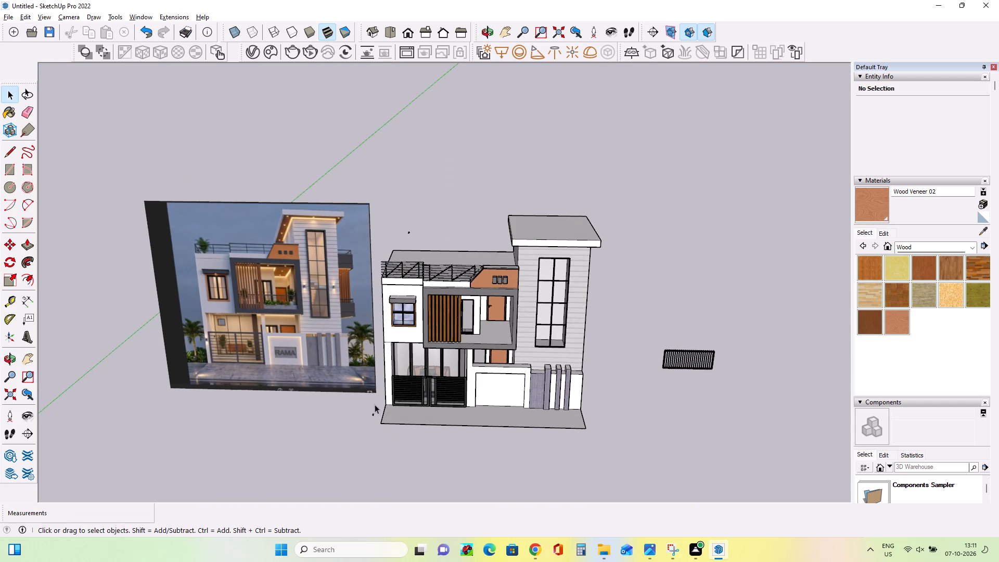
{"action": "scroll", "coordinate": [382, 426], "scroll_direction": "up", "scroll_amount": 6}
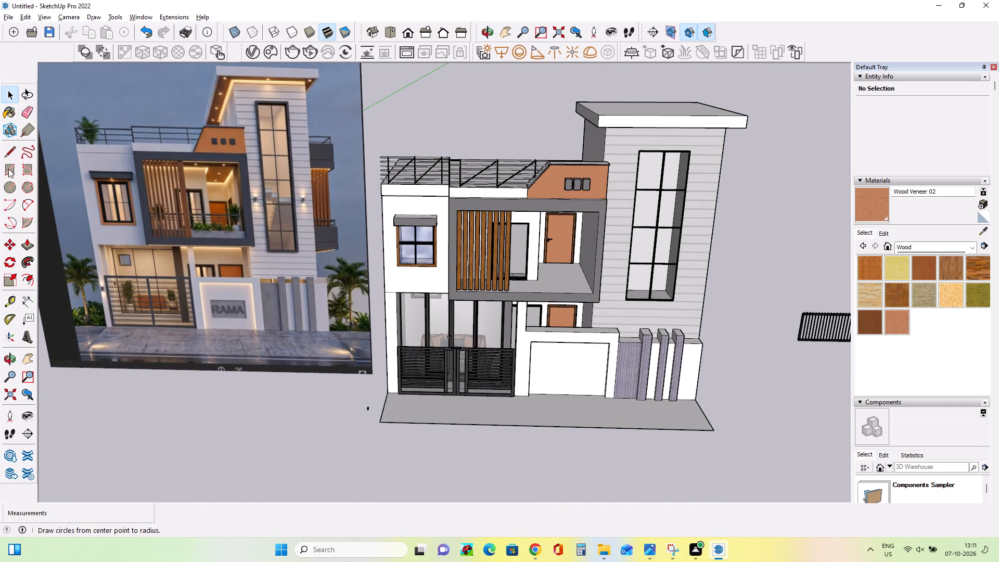
{"action": "left_click", "coordinate": [27, 249]}
{"action": "left_click", "coordinate": [488, 412]}
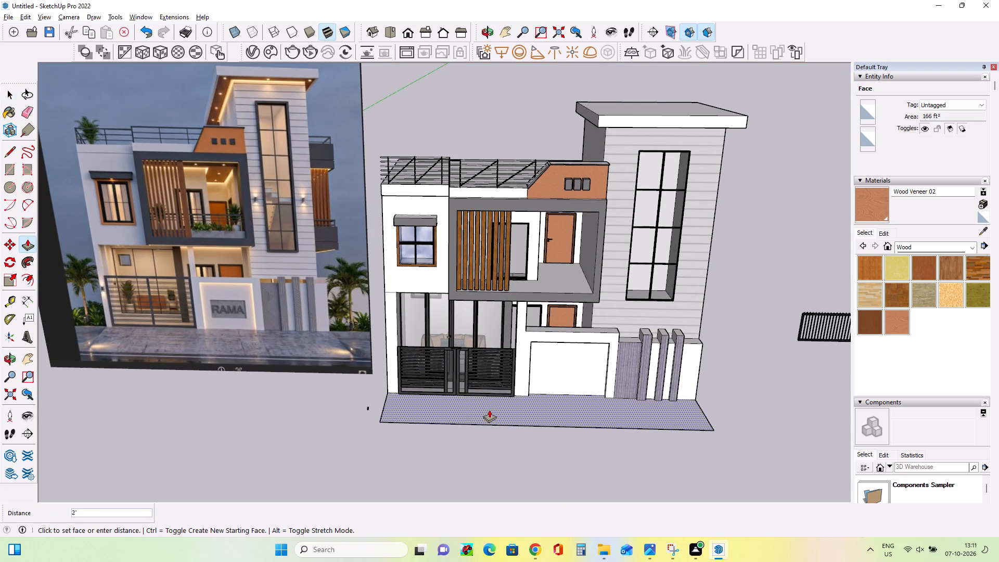
{"action": "left_click", "coordinate": [490, 410]}
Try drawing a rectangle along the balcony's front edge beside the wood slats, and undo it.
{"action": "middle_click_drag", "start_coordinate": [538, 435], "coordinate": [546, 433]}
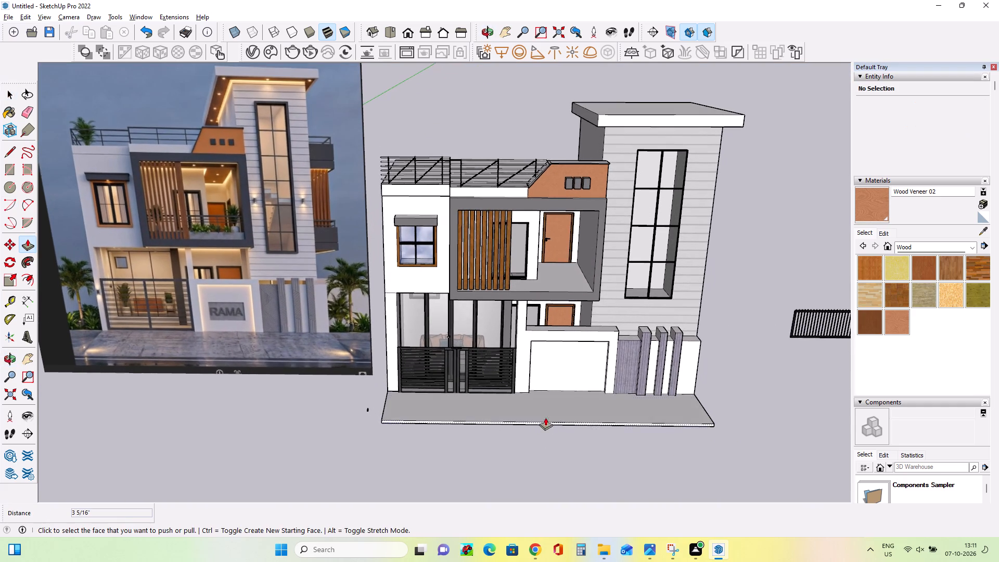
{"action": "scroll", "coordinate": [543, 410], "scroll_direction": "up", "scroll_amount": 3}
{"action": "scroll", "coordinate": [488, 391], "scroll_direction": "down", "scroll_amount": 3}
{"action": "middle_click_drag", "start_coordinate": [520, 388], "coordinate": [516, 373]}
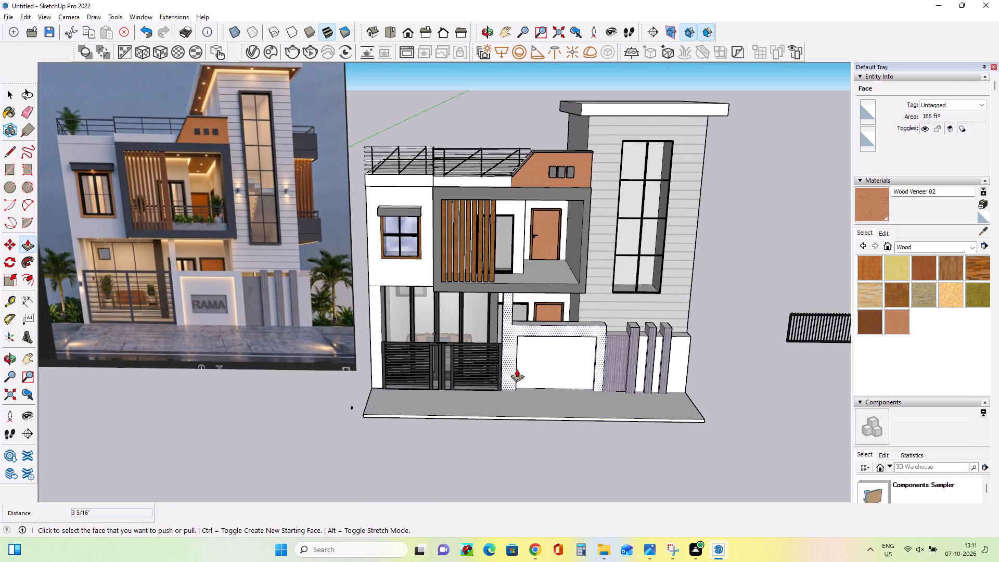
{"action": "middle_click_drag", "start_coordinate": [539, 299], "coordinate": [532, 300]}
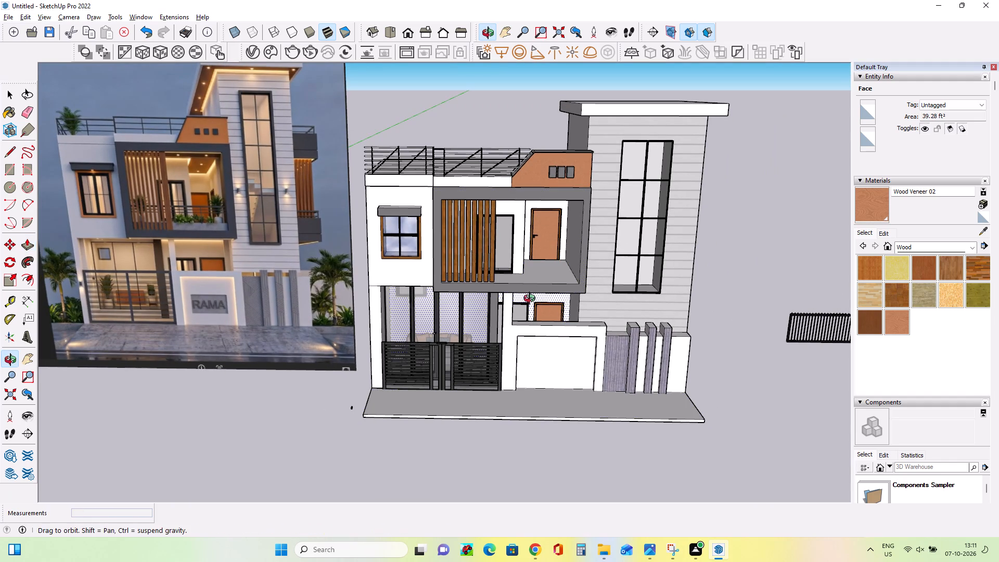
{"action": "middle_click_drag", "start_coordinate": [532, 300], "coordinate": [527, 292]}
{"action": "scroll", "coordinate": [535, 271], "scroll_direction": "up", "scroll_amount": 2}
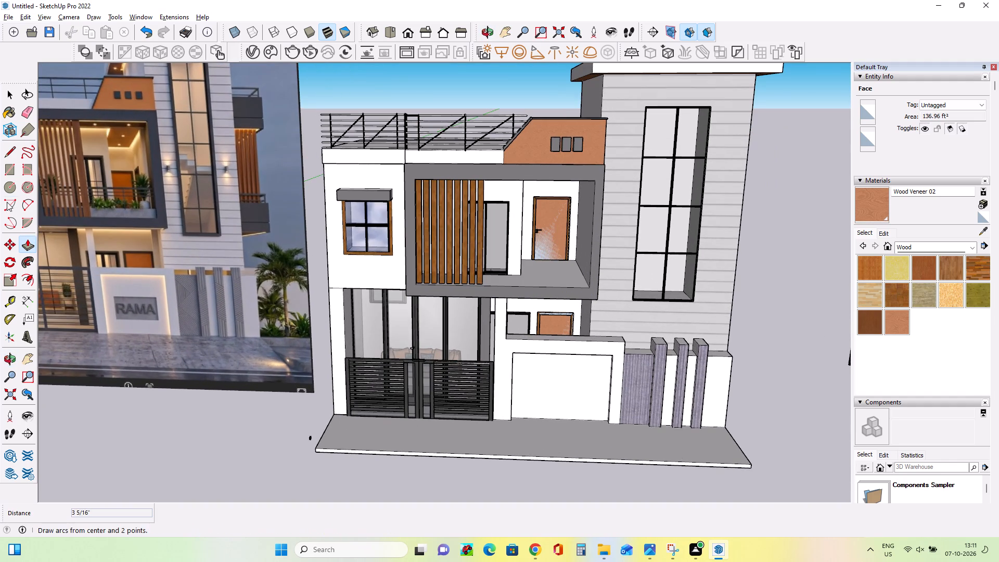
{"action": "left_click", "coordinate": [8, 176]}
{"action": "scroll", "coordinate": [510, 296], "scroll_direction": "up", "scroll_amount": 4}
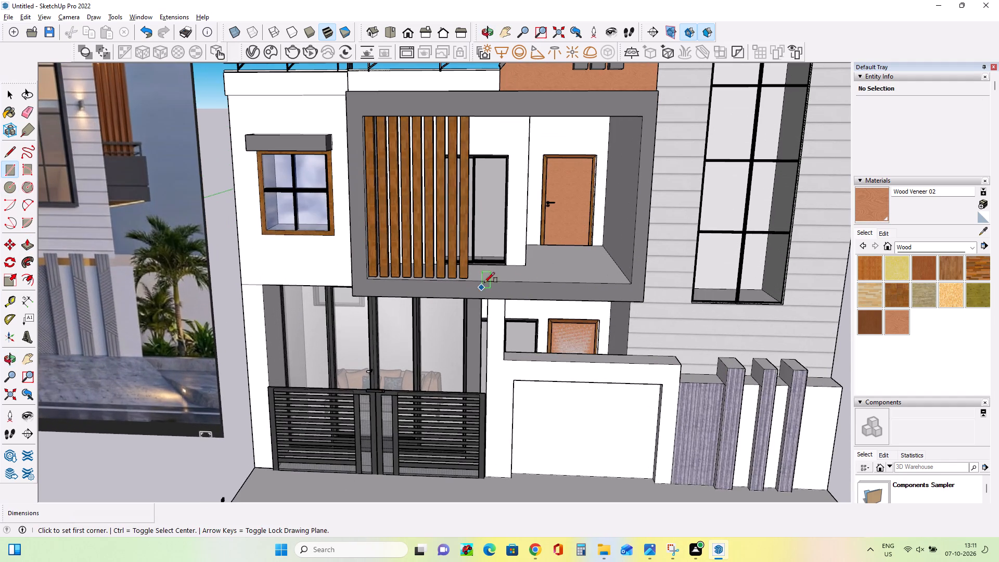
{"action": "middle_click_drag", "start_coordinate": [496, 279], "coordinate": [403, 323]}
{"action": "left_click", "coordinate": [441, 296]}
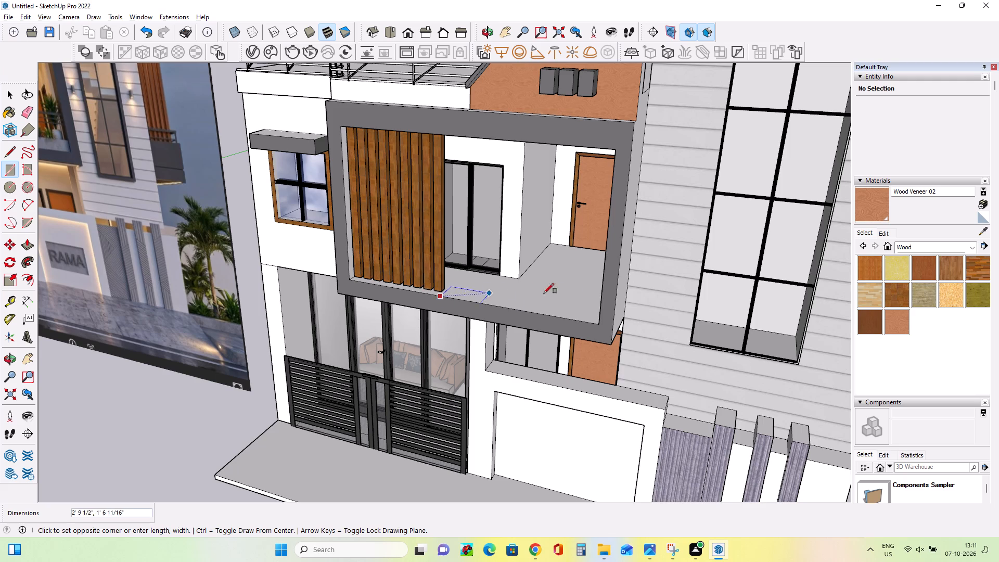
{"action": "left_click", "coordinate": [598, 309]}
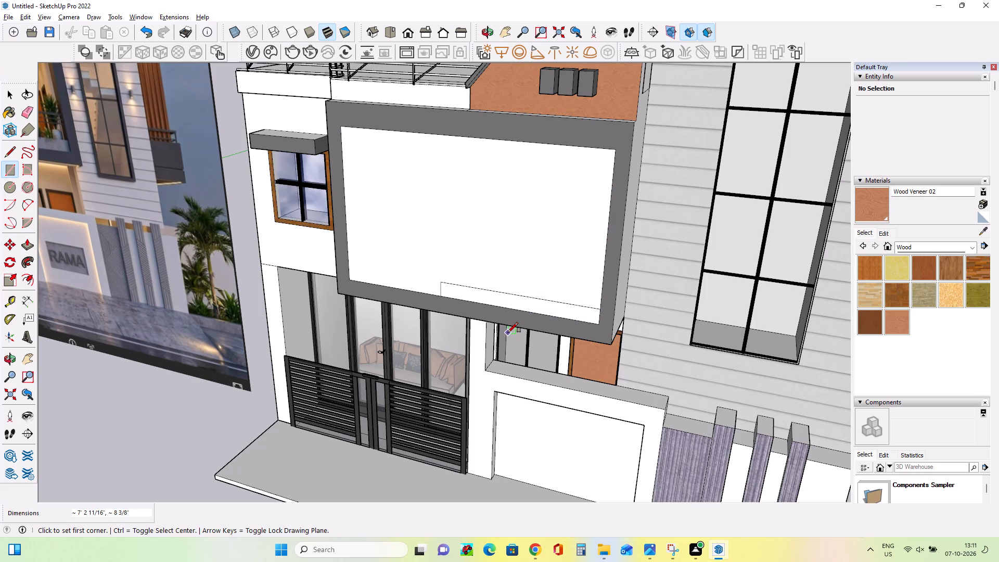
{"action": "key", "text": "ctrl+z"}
Draw a narrow rectangle about 7' 4" long on the balcony floor, from the last wood slat to the far side wall.
{"action": "middle_click_drag", "start_coordinate": [492, 301], "coordinate": [542, 337]}
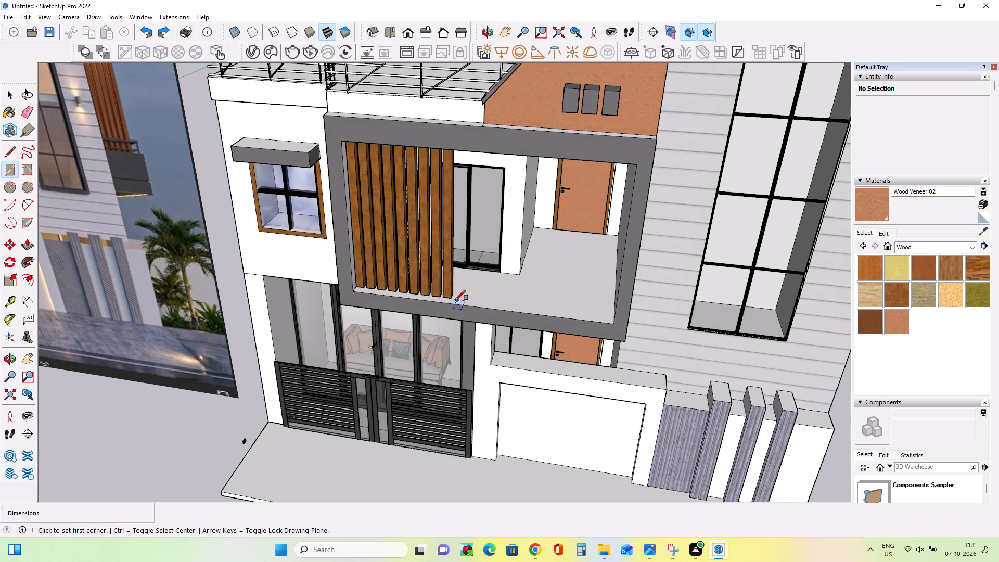
{"action": "scroll", "coordinate": [454, 302], "scroll_direction": "up", "scroll_amount": 7}
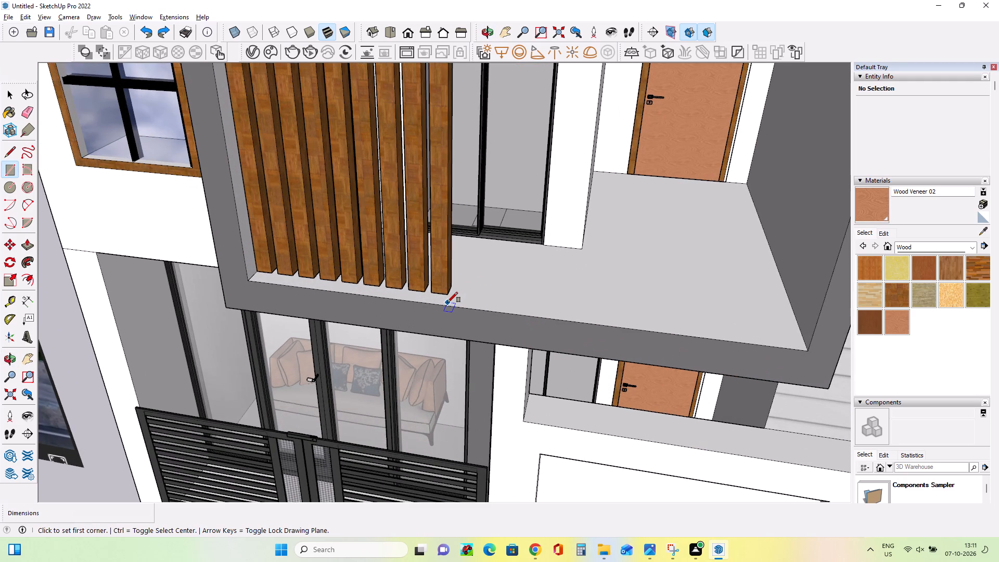
{"action": "left_click", "coordinate": [447, 302]}
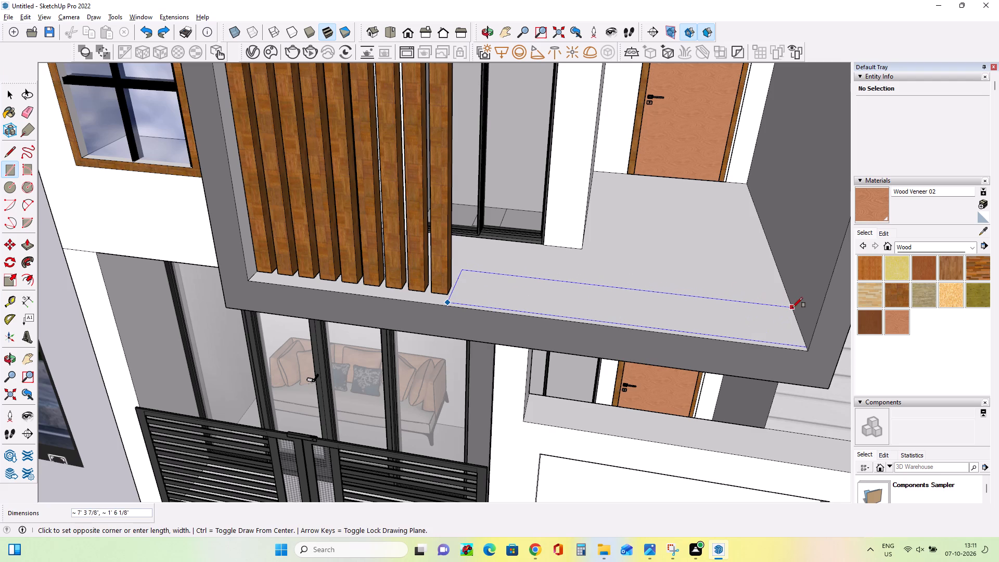
{"action": "left_click", "coordinate": [792, 316]}
Push/Pull the narrow balcony floor rectangle up about 1' 11/16" as a planter box.
{"action": "scroll", "coordinate": [419, 330], "scroll_direction": "down", "scroll_amount": 2}
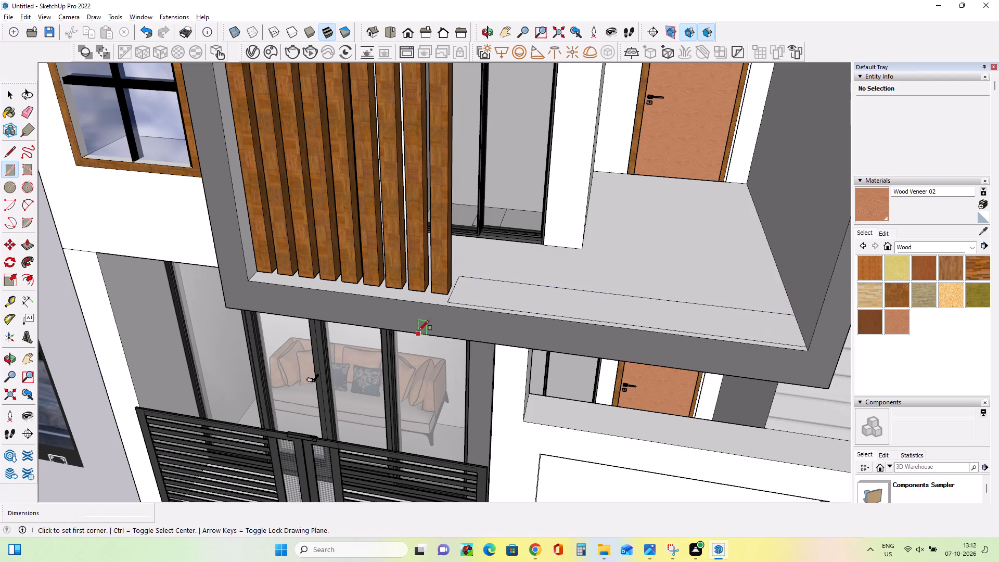
{"action": "left_click", "coordinate": [24, 249]}
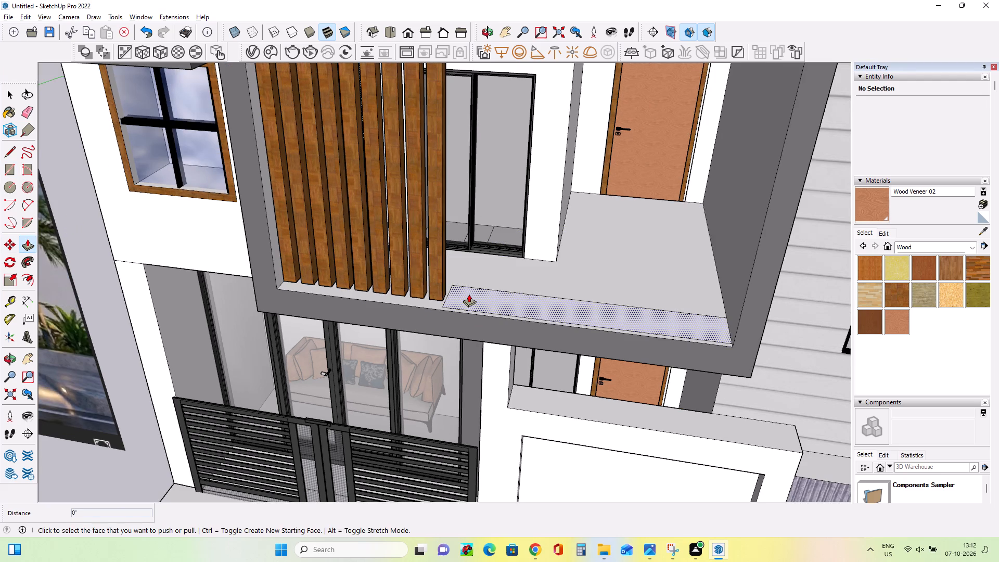
{"action": "left_click", "coordinate": [469, 294]}
{"action": "left_click", "coordinate": [447, 260]}
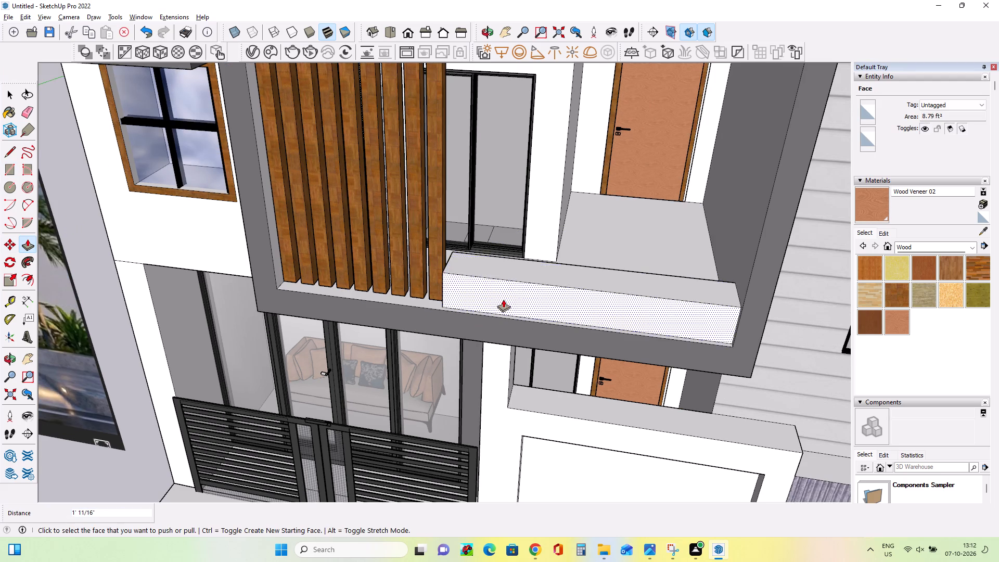
Paint the front face of the balcony planter box with Concrete Aggregate Smoke from the Asphalt and Concrete materials.
{"action": "middle_click_drag", "start_coordinate": [508, 299], "coordinate": [577, 197]}
{"action": "scroll", "coordinate": [562, 221], "scroll_direction": "down", "scroll_amount": 11}
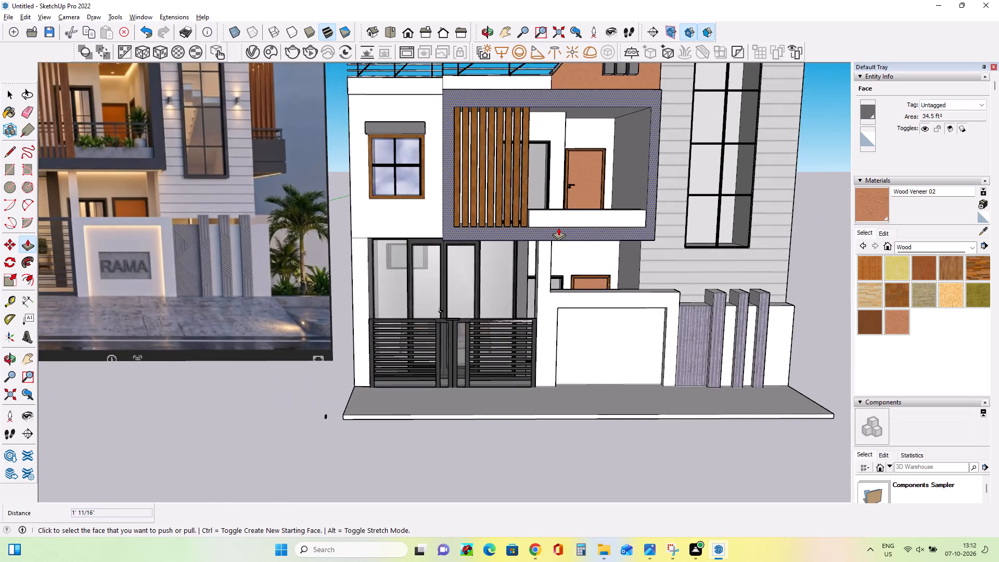
{"action": "middle_click_drag", "start_coordinate": [561, 251], "coordinate": [533, 272]}
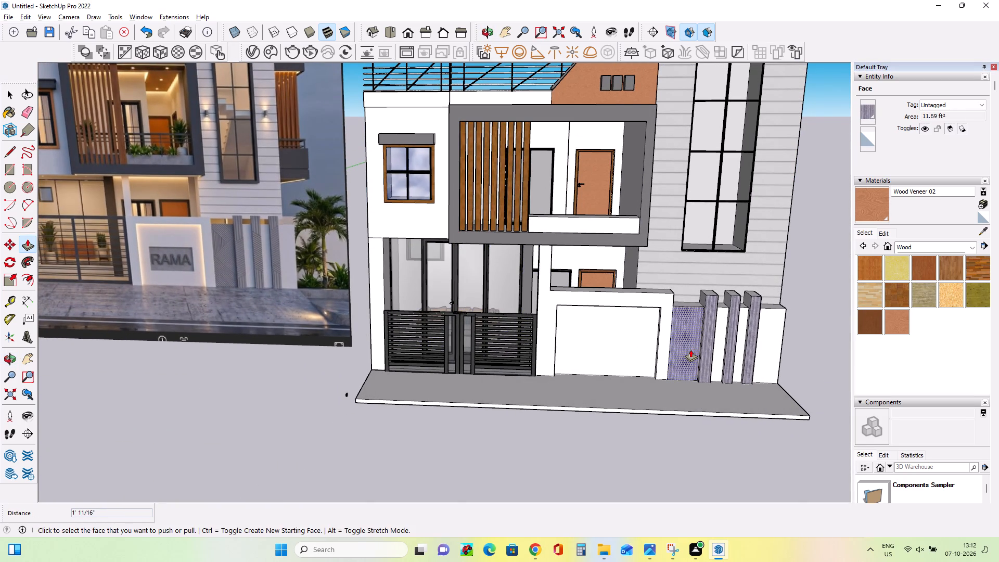
{"action": "left_click", "coordinate": [923, 246]}
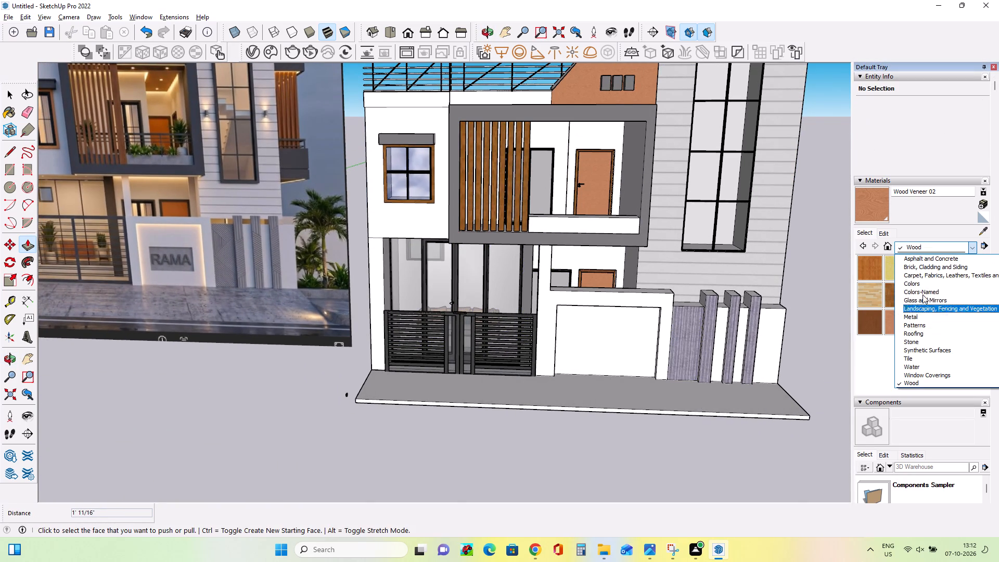
{"action": "left_click", "coordinate": [928, 256]}
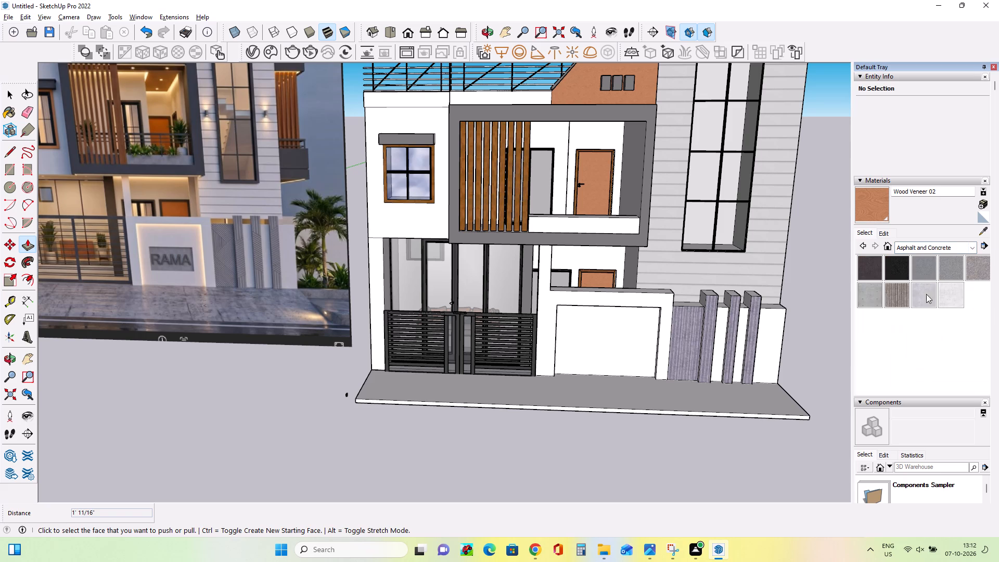
{"action": "left_click", "coordinate": [968, 271]}
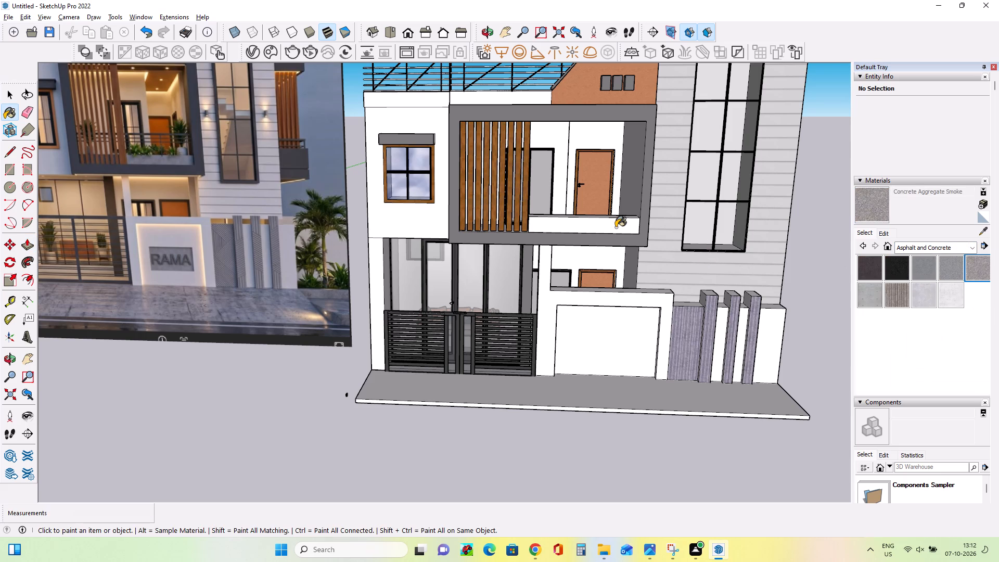
{"action": "left_click", "coordinate": [616, 227]}
Switch to Snipping Tool and crop away the upper storeys of the reference image, down to the RAMA sign.
{"action": "middle_click_drag", "start_coordinate": [639, 262], "coordinate": [612, 272]}
{"action": "scroll", "coordinate": [612, 272], "scroll_direction": "down", "scroll_amount": 5}
{"action": "middle_click_drag", "start_coordinate": [689, 348], "coordinate": [670, 320]}
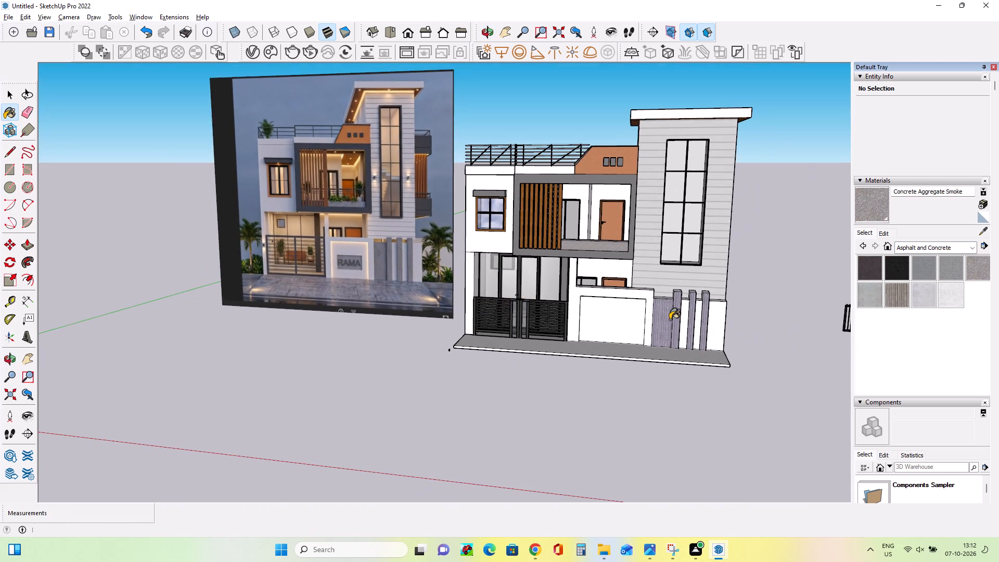
{"action": "left_click", "coordinate": [668, 556]}
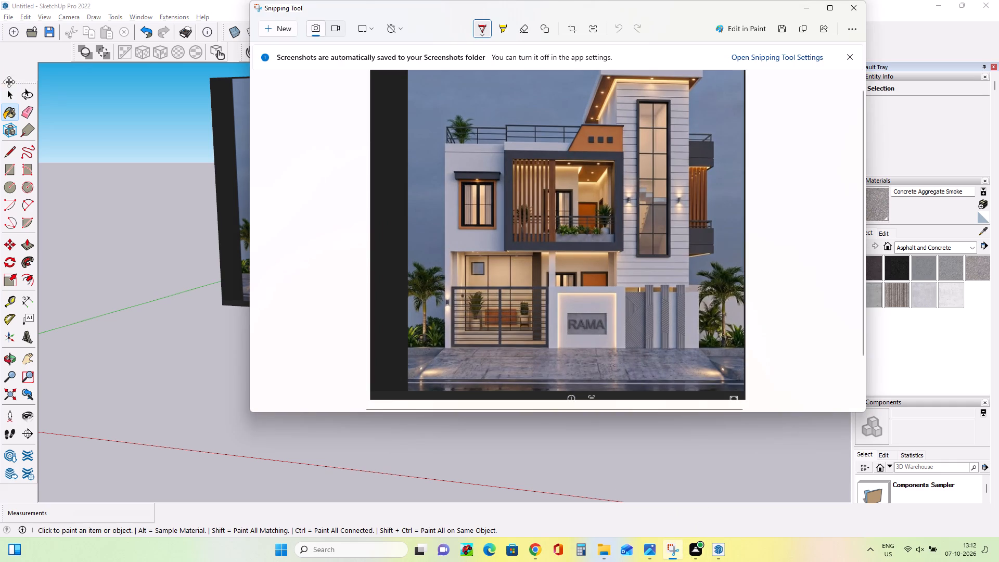
{"action": "left_click", "coordinate": [8, 172]}
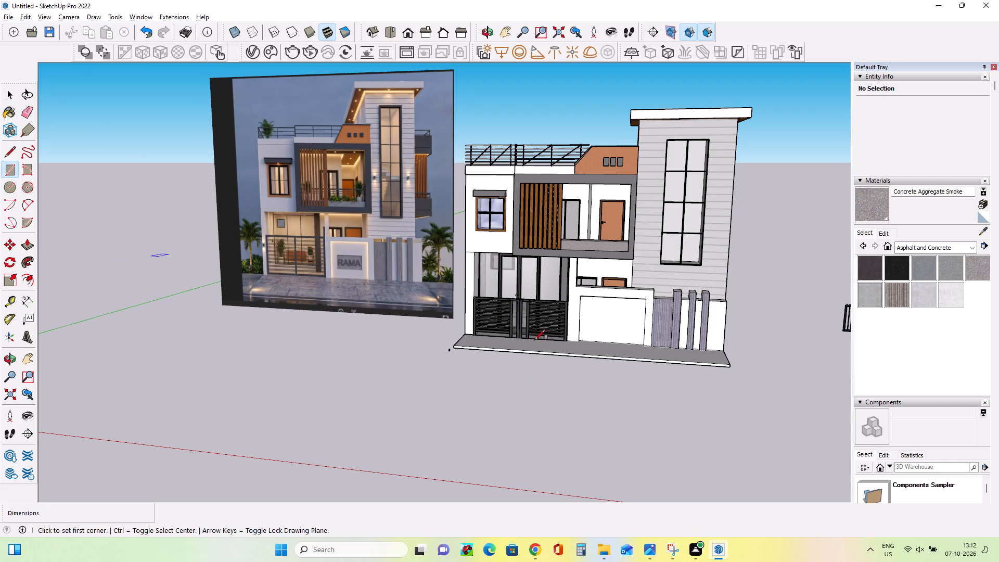
{"action": "left_click", "coordinate": [672, 554]}
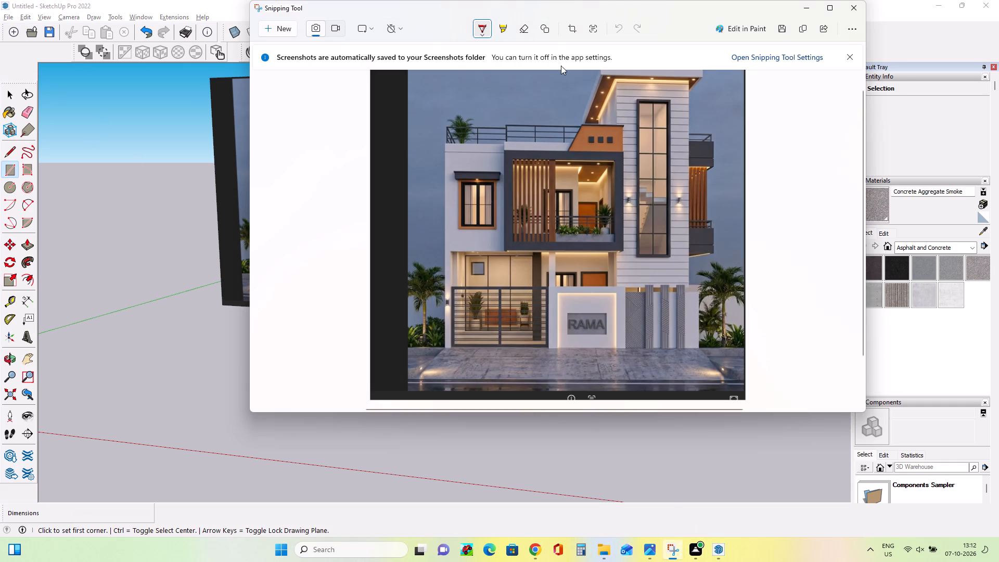
{"action": "left_click", "coordinate": [572, 30]}
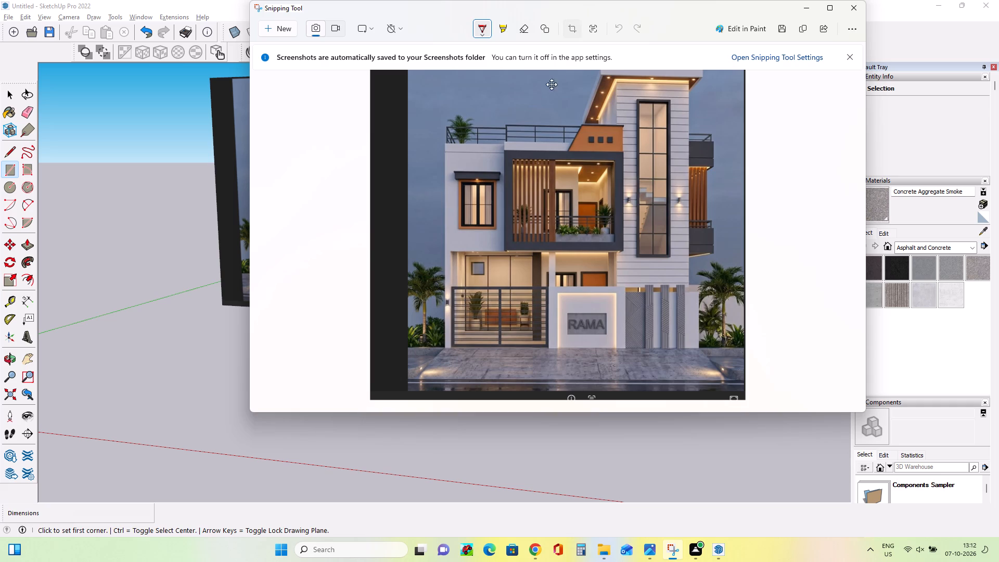
{"action": "left_click_drag", "start_coordinate": [556, 73], "coordinate": [566, 129]}
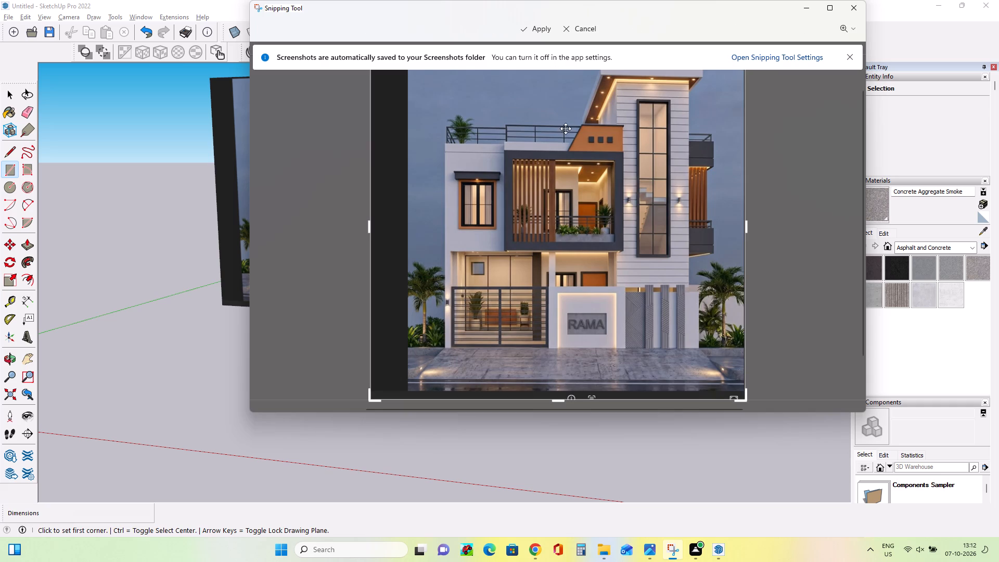
{"action": "left_click_drag", "start_coordinate": [566, 129], "coordinate": [566, 129]}
{"action": "scroll", "coordinate": [606, 178], "scroll_direction": "down", "scroll_amount": 2}
{"action": "scroll", "coordinate": [606, 178], "scroll_direction": "up", "scroll_amount": 4}
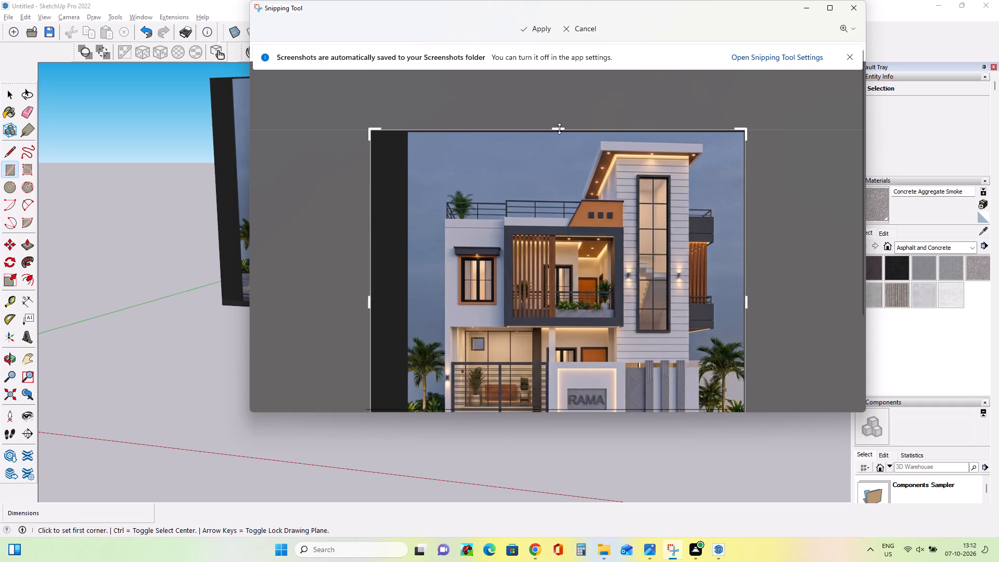
{"action": "scroll", "coordinate": [559, 129], "scroll_direction": "down", "scroll_amount": 1}
{"action": "scroll", "coordinate": [559, 129], "scroll_direction": "up", "scroll_amount": 1}
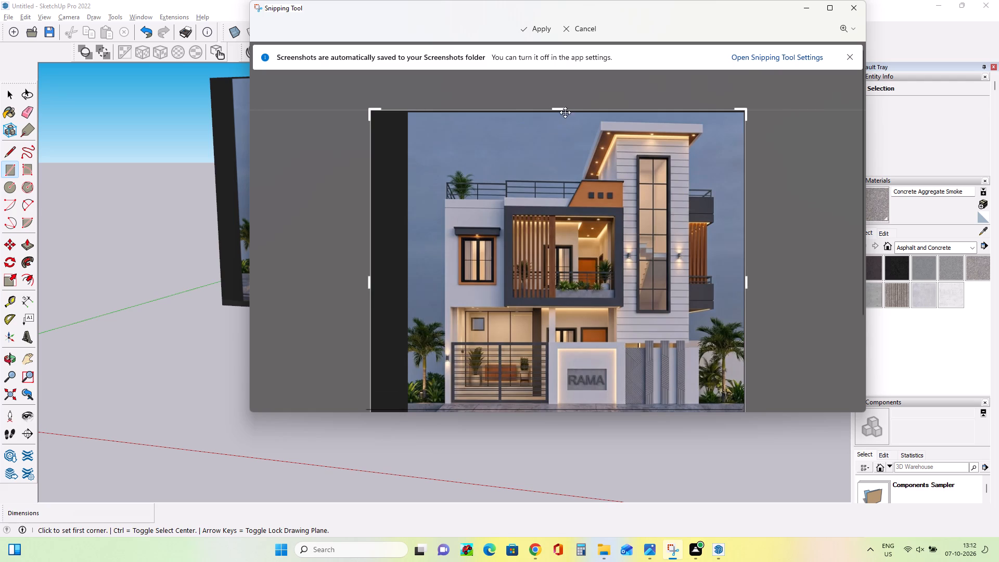
{"action": "left_click_drag", "start_coordinate": [557, 109], "coordinate": [557, 122]}
{"action": "left_click_drag", "start_coordinate": [559, 130], "coordinate": [563, 206]}
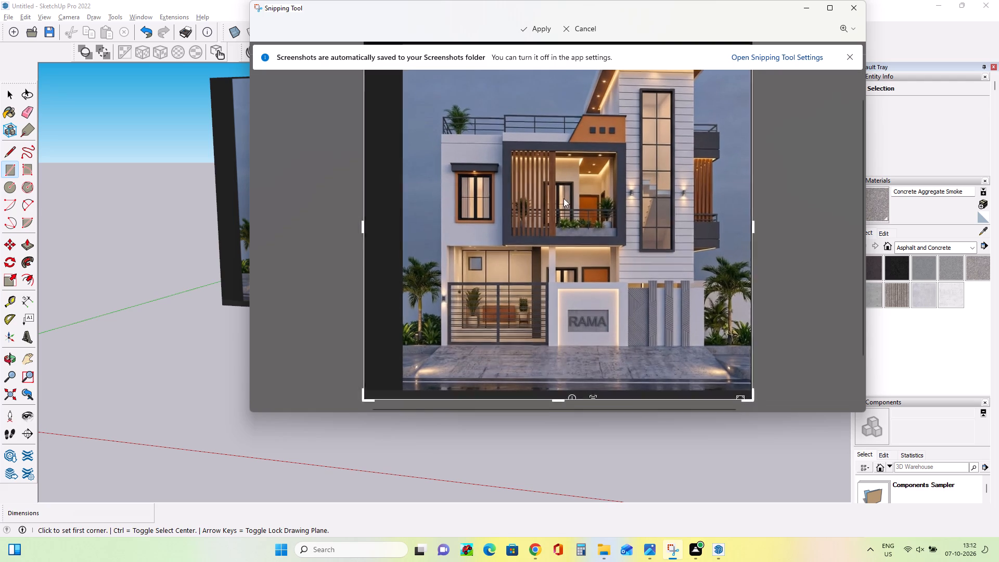
{"action": "scroll", "coordinate": [586, 141], "scroll_direction": "down", "scroll_amount": 2}
{"action": "scroll", "coordinate": [594, 143], "scroll_direction": "up", "scroll_amount": 3}
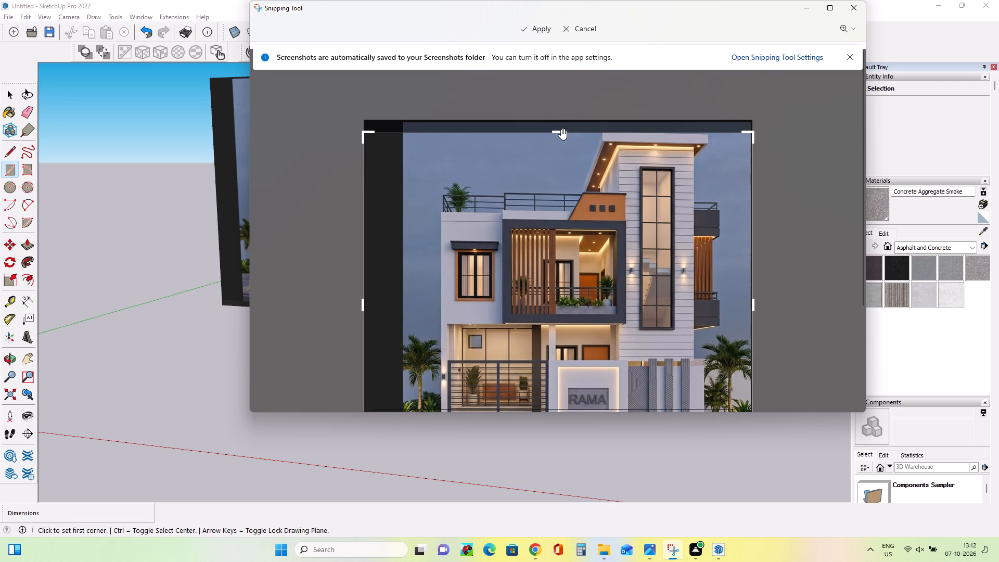
{"action": "left_click", "coordinate": [555, 131]}
{"action": "left_click_drag", "start_coordinate": [556, 131], "coordinate": [563, 174]}
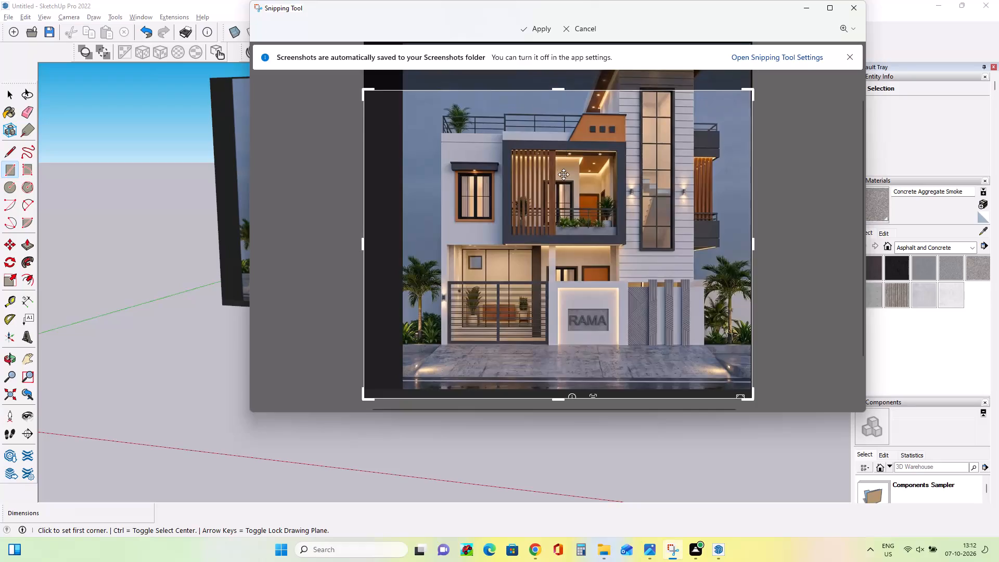
{"action": "left_click_drag", "start_coordinate": [563, 174], "coordinate": [611, 386]}
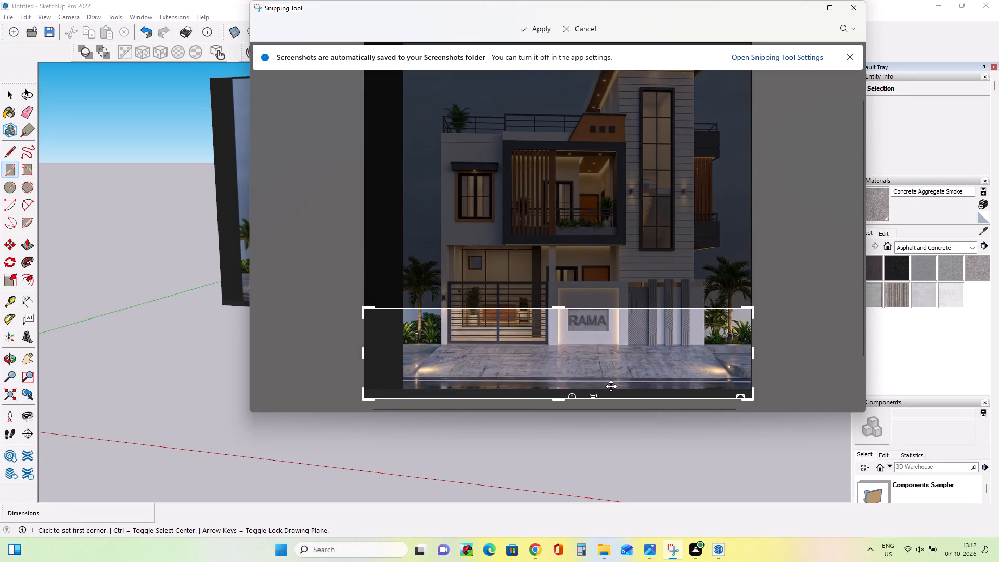
{"action": "left_click_drag", "start_coordinate": [611, 386], "coordinate": [612, 382]}
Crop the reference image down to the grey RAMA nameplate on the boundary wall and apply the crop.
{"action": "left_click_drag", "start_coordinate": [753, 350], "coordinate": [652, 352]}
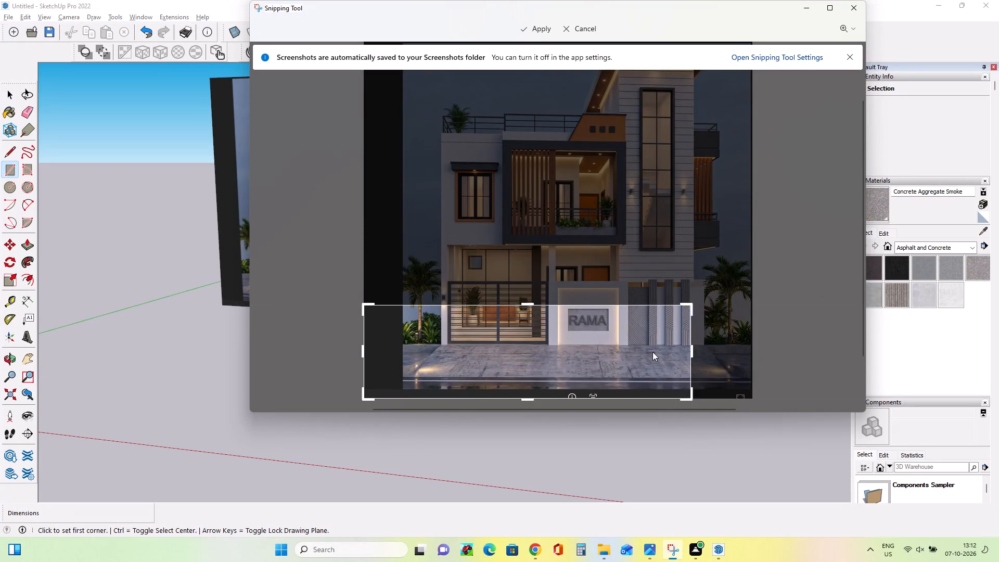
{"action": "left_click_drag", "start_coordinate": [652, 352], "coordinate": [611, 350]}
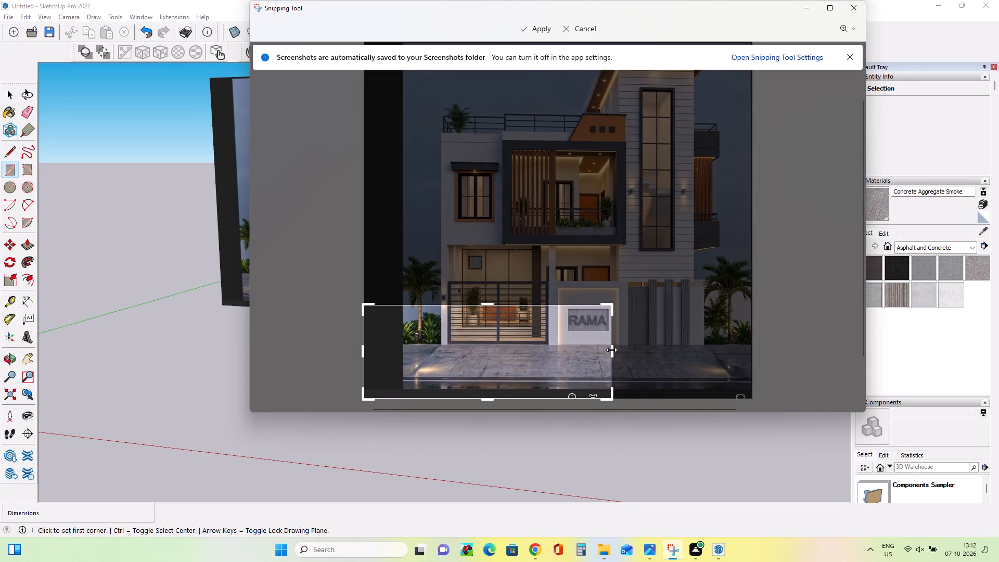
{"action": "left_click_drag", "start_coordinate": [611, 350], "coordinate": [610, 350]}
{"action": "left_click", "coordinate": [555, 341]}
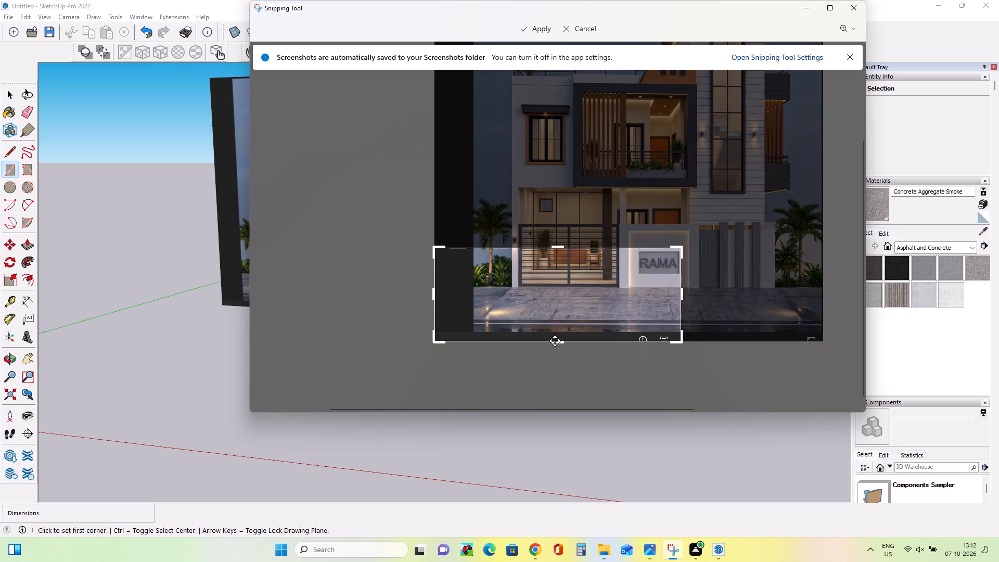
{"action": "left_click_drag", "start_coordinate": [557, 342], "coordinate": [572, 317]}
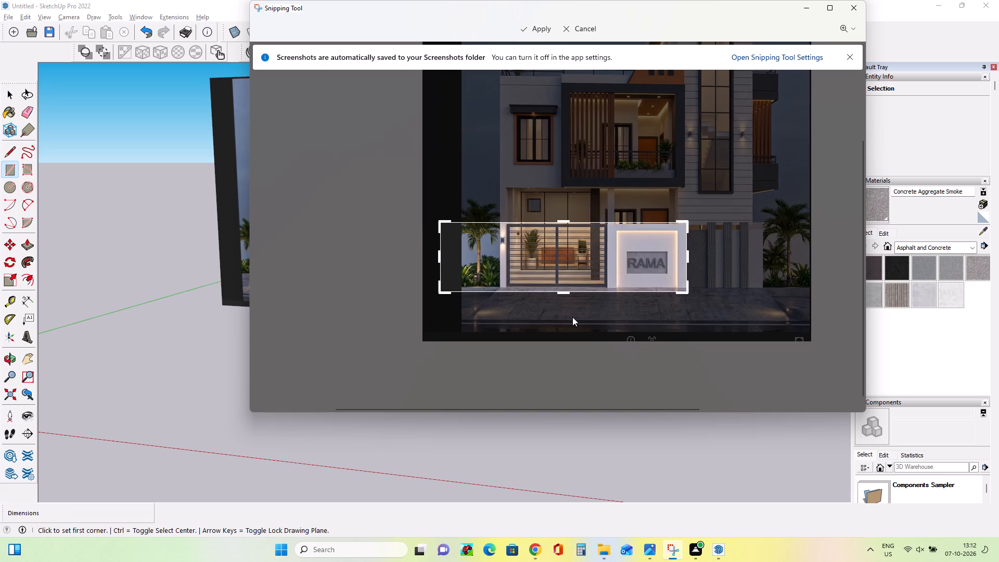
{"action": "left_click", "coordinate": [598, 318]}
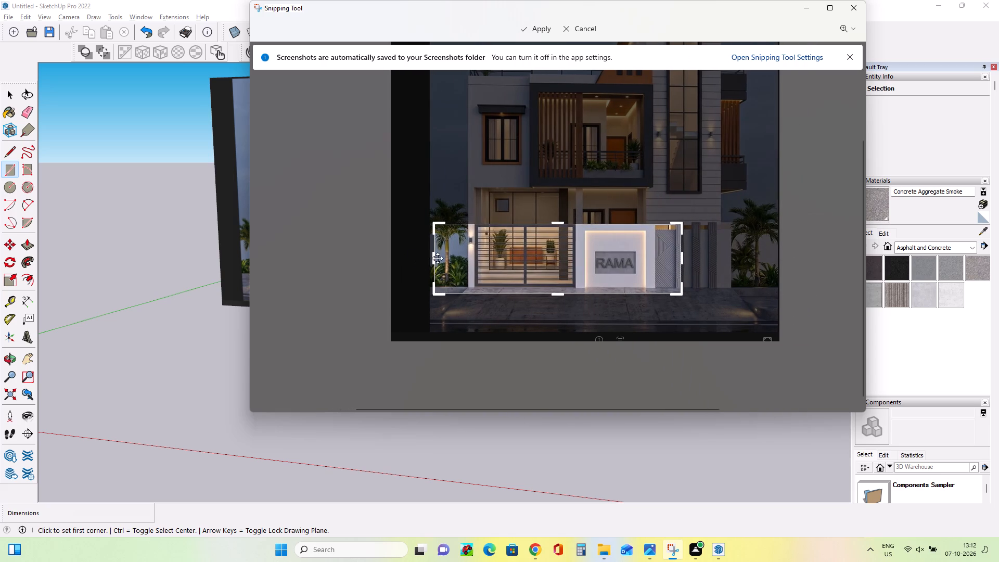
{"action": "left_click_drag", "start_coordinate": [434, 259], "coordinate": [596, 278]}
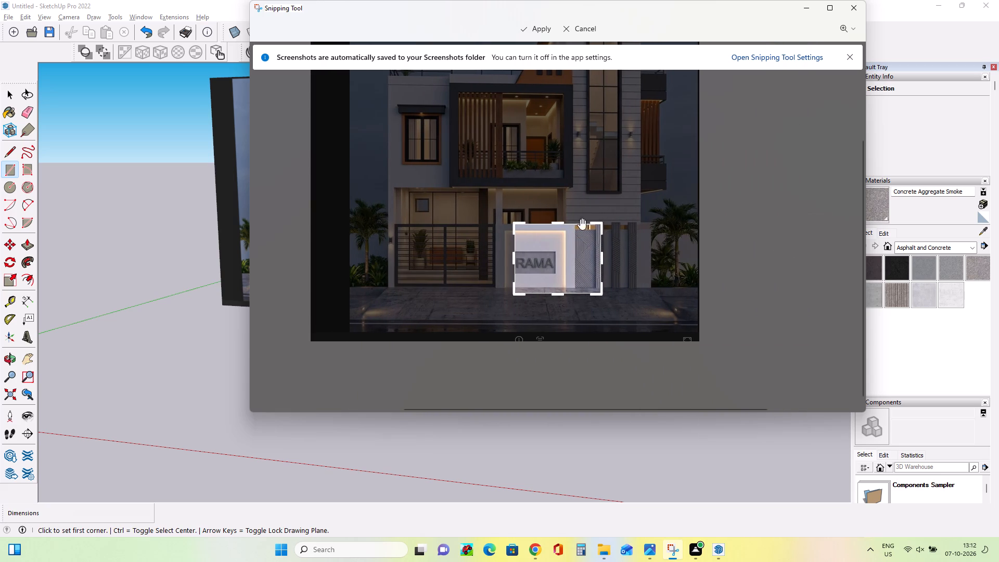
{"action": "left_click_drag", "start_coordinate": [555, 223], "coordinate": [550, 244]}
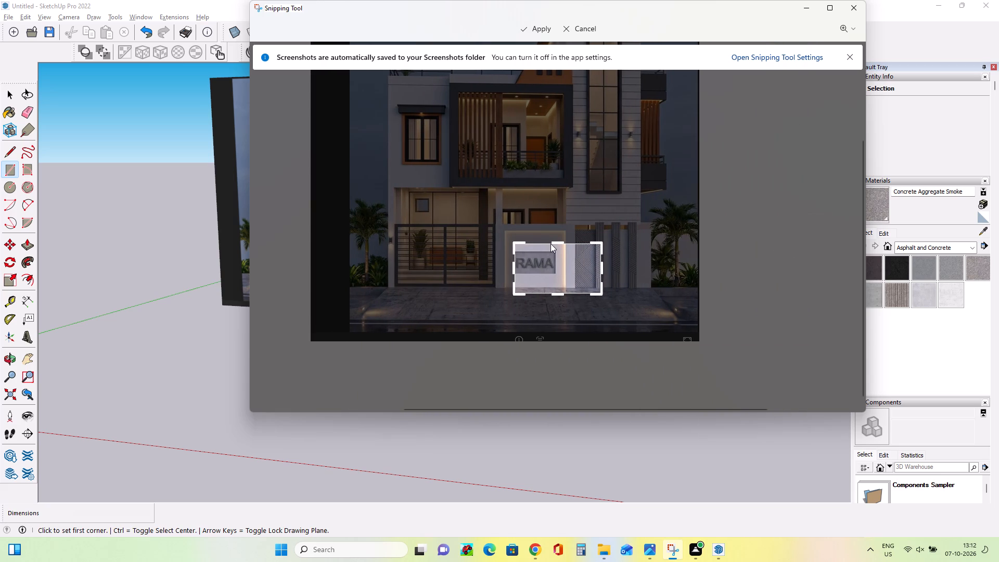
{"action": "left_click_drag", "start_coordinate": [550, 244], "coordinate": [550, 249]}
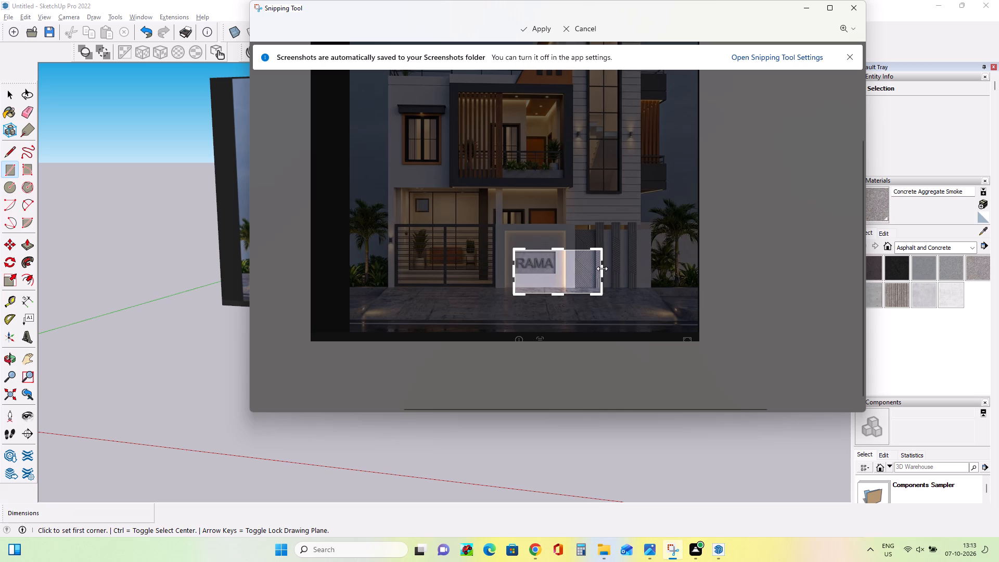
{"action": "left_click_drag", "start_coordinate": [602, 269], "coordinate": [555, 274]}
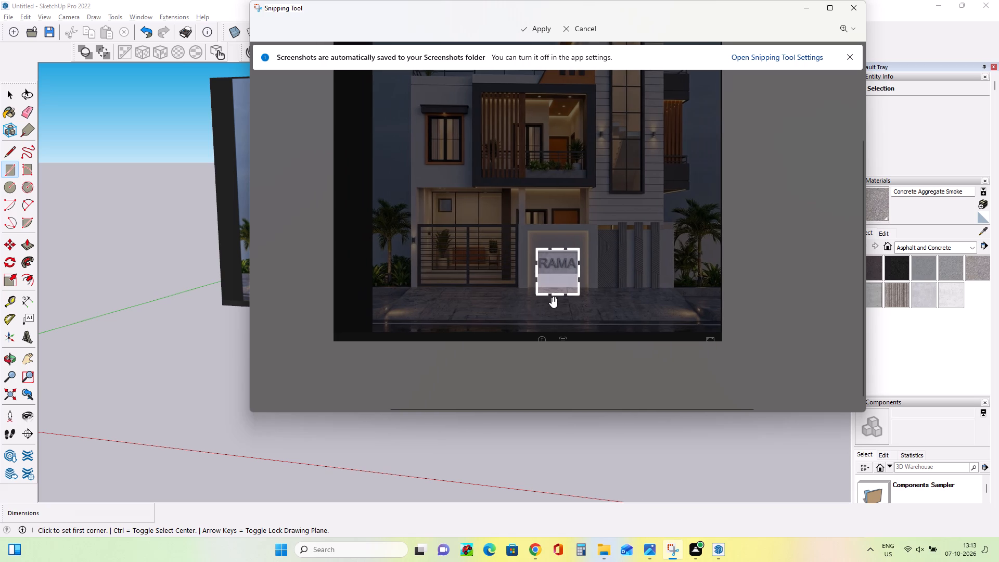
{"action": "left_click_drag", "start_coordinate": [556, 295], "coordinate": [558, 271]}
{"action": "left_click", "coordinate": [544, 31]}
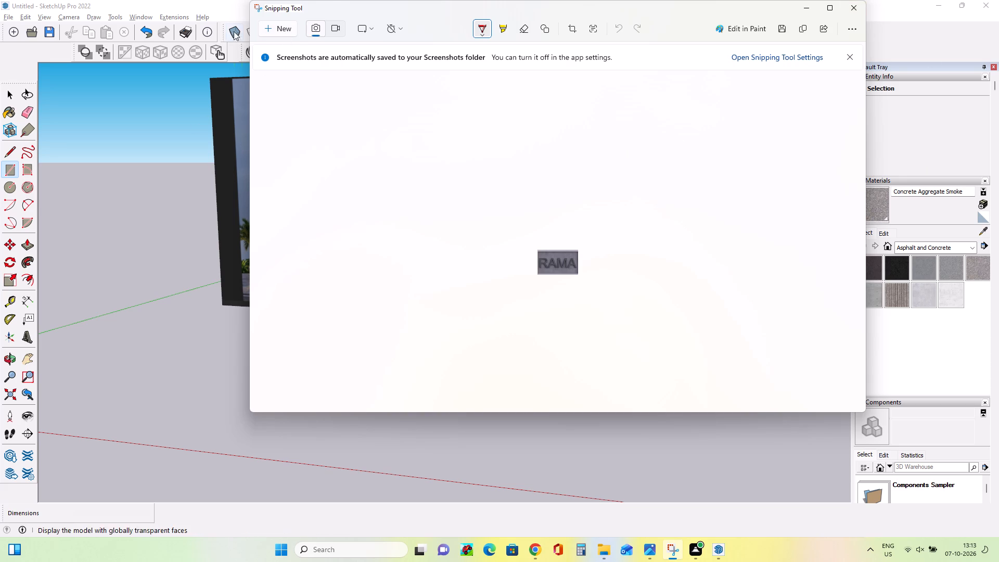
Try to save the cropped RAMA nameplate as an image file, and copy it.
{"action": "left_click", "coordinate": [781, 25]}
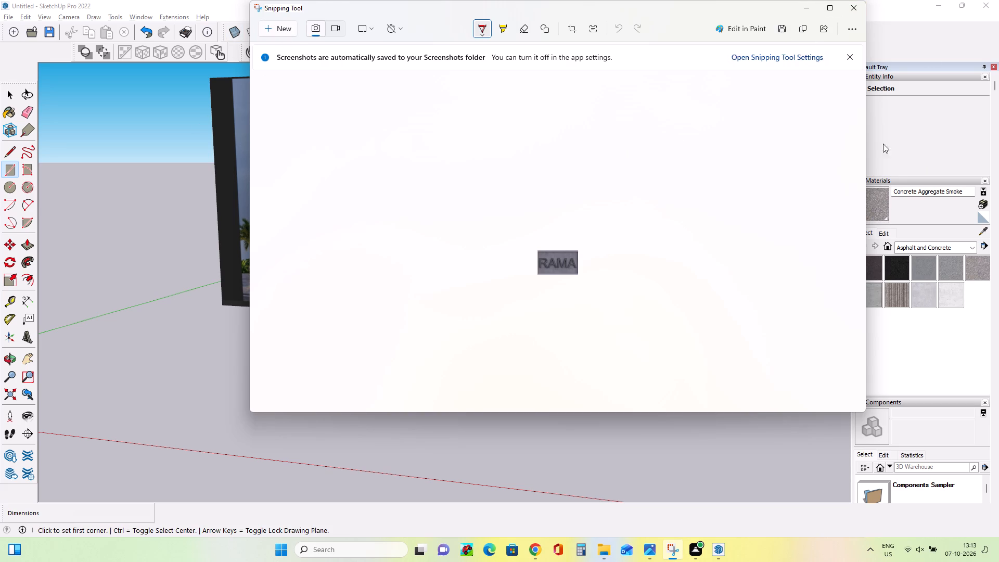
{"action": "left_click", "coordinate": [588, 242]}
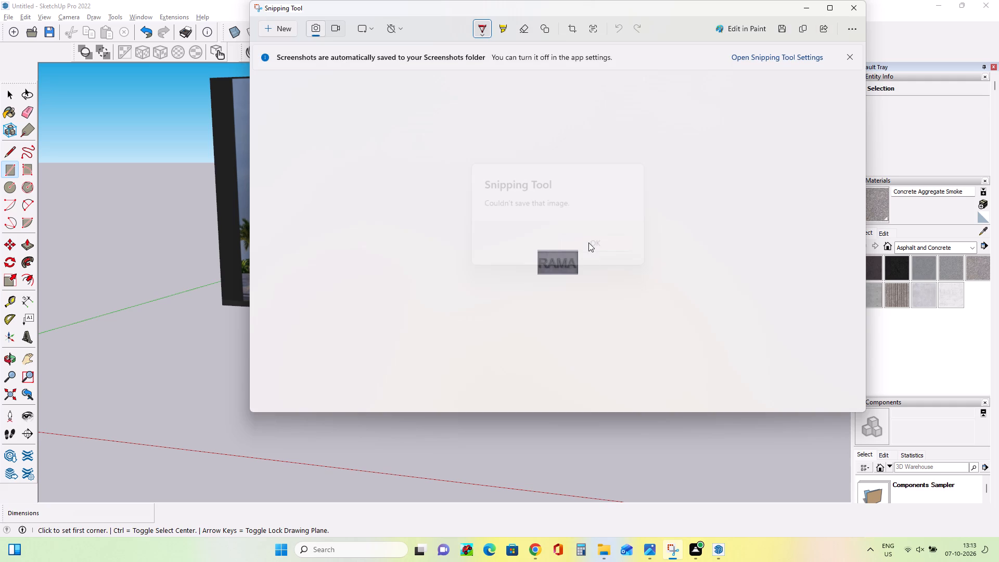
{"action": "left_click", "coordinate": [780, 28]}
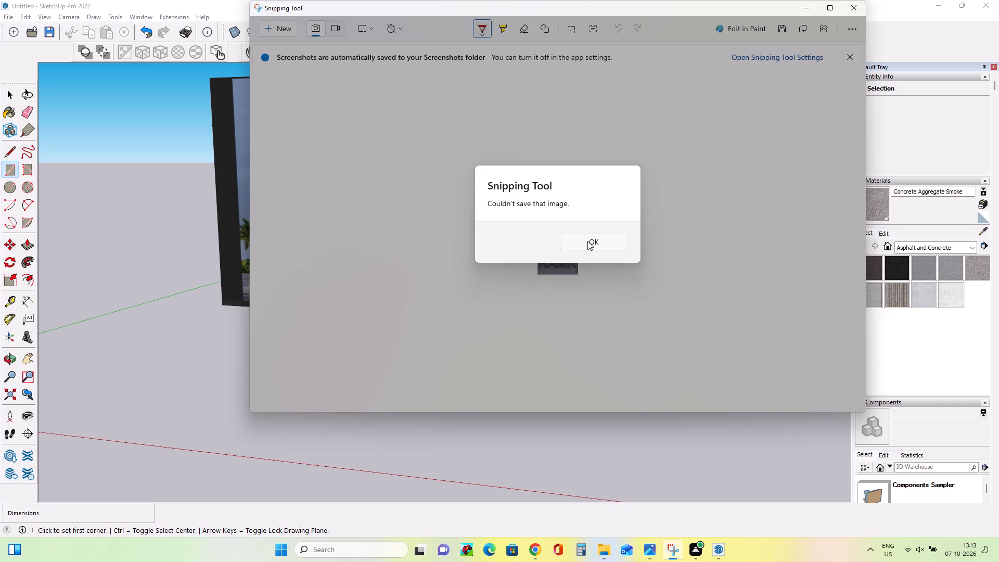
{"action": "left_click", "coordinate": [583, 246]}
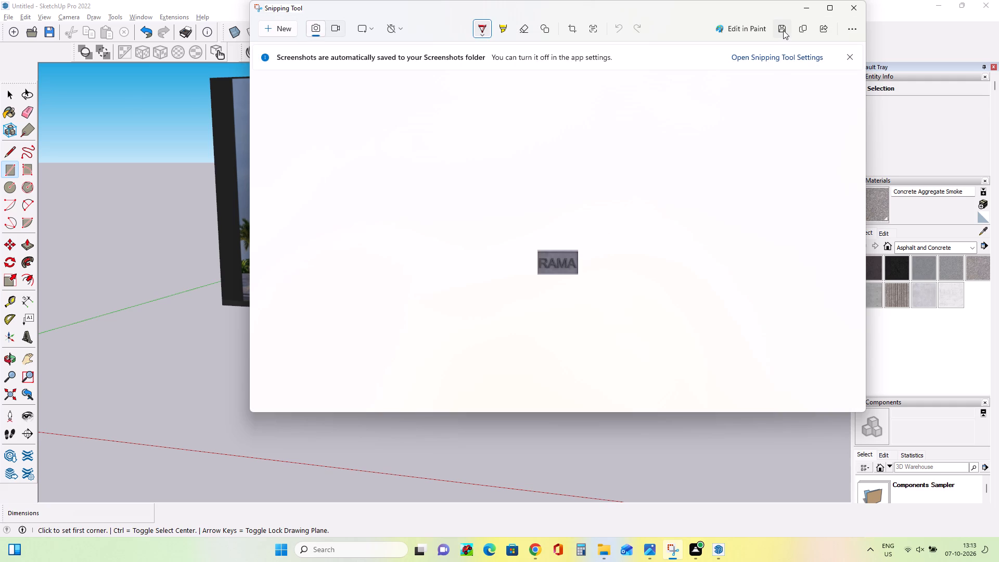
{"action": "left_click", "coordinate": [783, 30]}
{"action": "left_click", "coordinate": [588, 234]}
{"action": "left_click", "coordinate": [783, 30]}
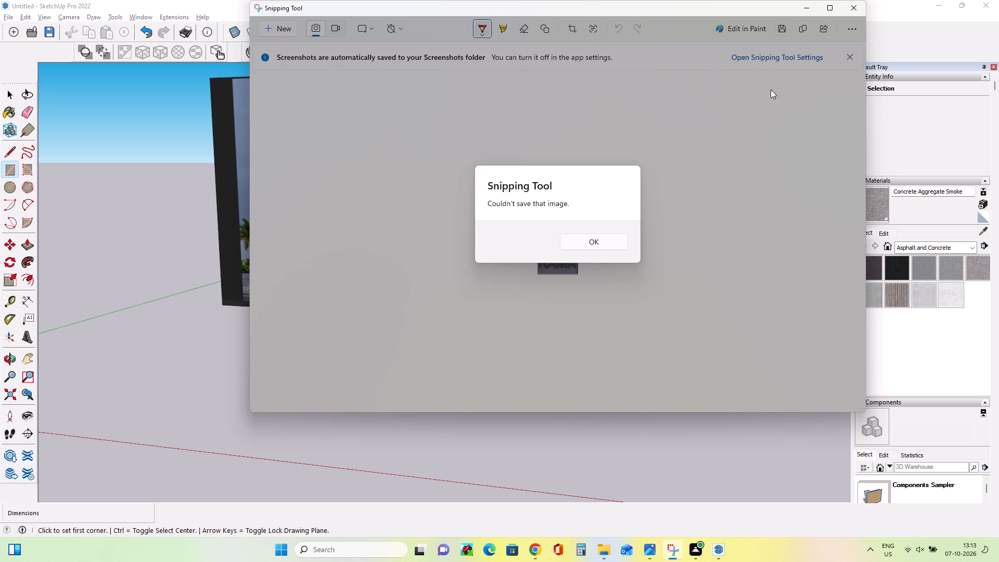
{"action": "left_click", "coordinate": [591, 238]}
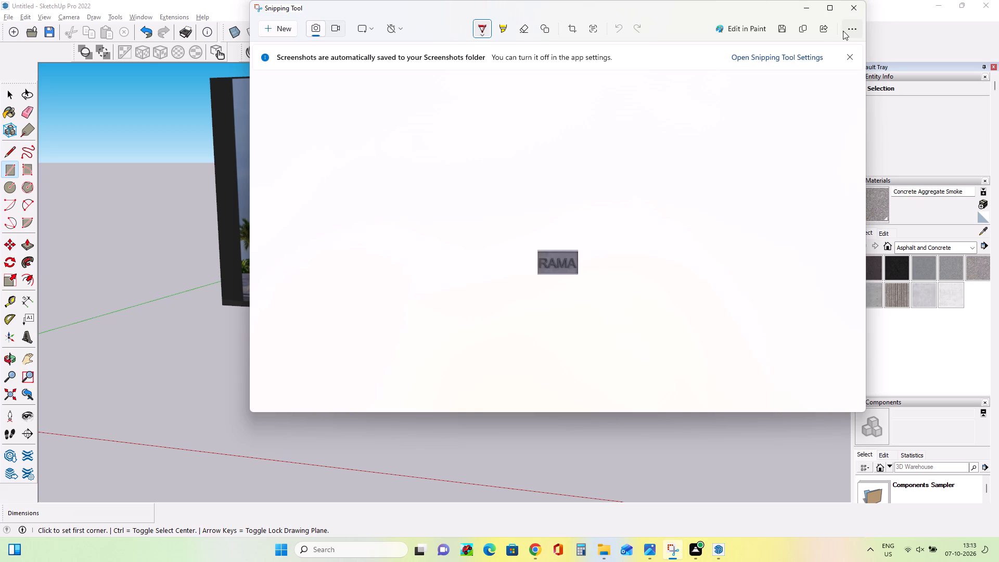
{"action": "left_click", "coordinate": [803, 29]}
Take a new rectangular snip of the RAMA nameplate on the reference image in the SketchUp view.
{"action": "left_click", "coordinate": [277, 32]}
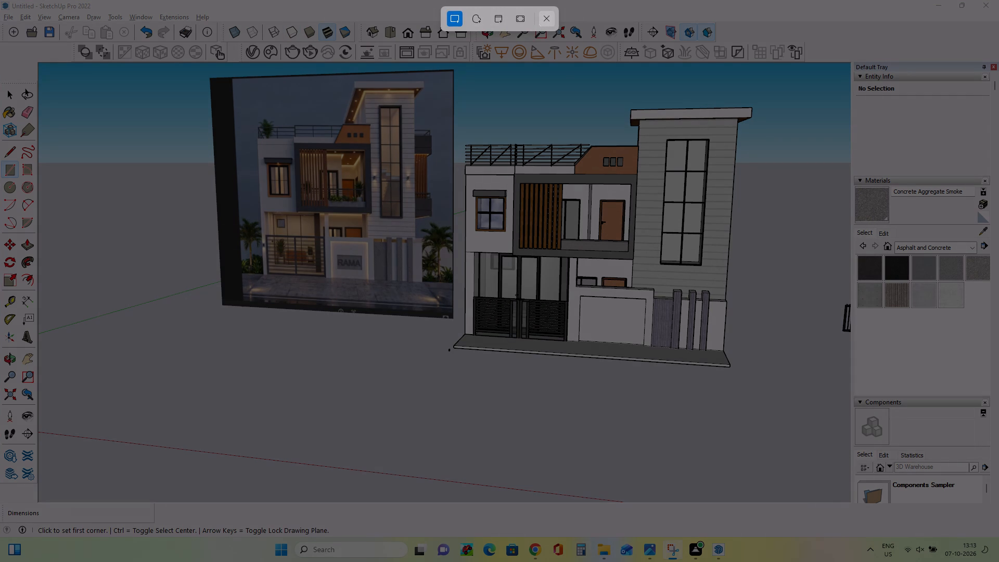
{"action": "scroll", "coordinate": [348, 260], "scroll_direction": "up", "scroll_amount": 8}
{"action": "left_click_drag", "start_coordinate": [337, 255], "coordinate": [363, 271]}
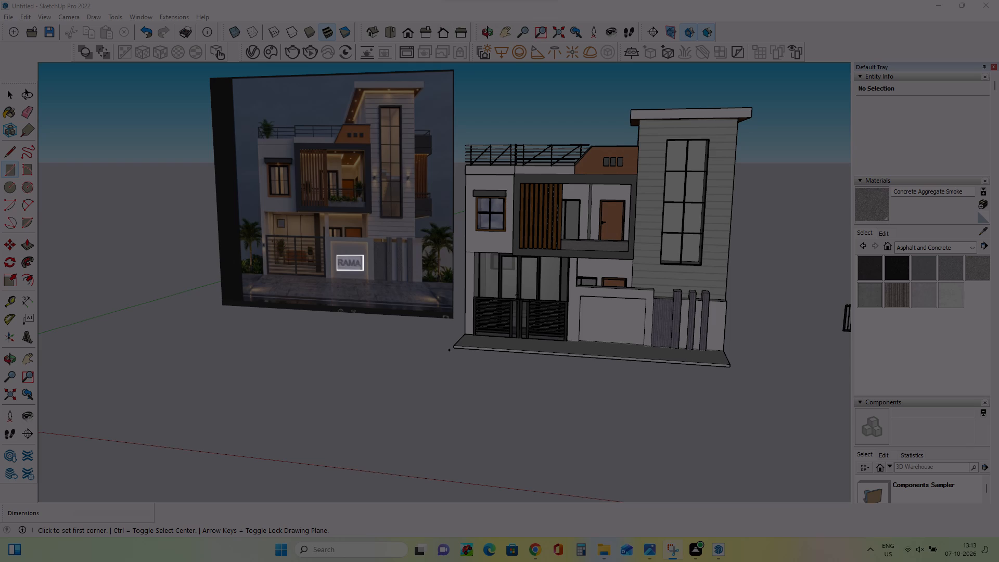
{"action": "left_click_drag", "start_coordinate": [363, 271], "coordinate": [363, 269]}
{"action": "left_click_drag", "start_coordinate": [363, 269], "coordinate": [362, 270]}
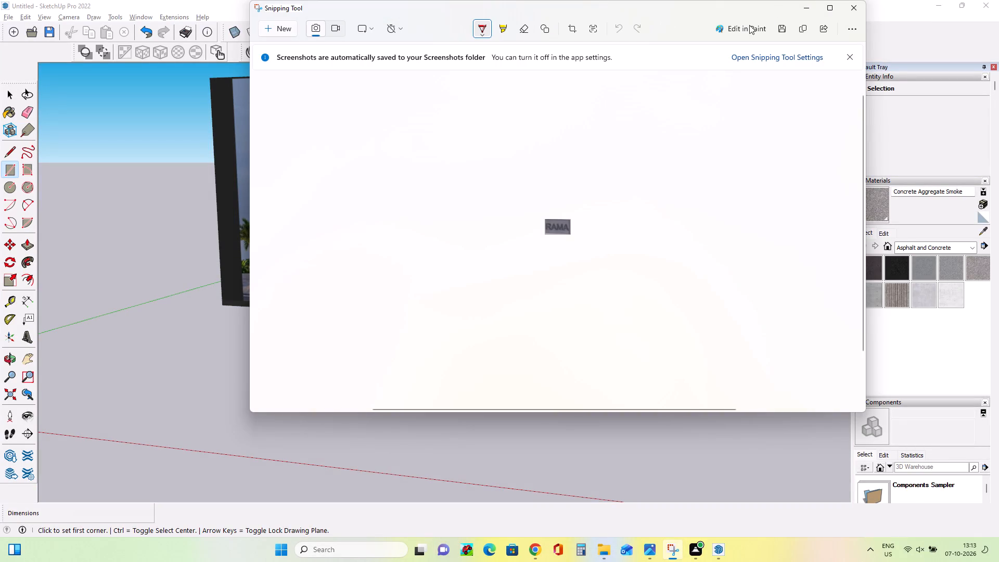
{"action": "left_click", "coordinate": [785, 27]}
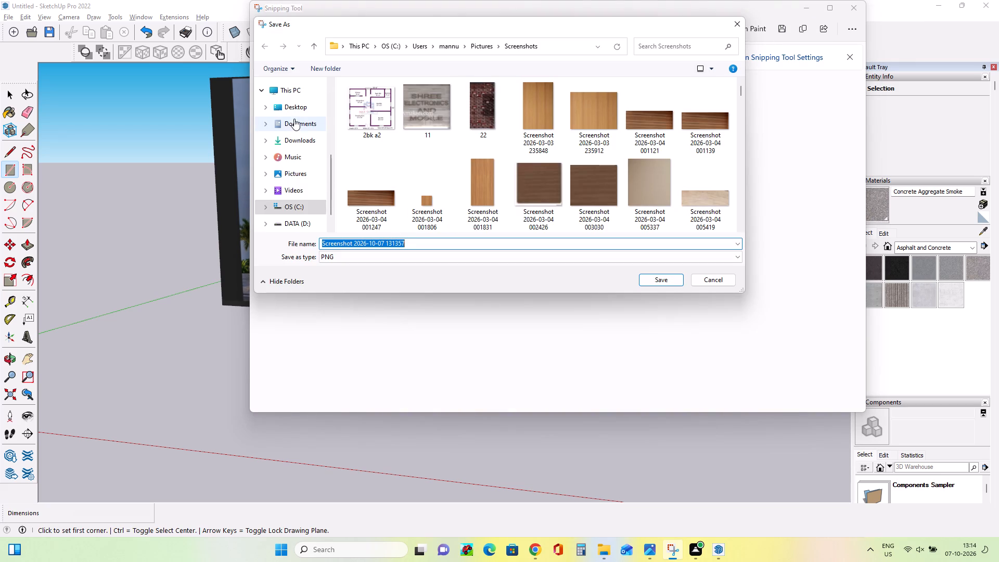
{"action": "left_click", "coordinate": [297, 109]}
{"action": "left_click", "coordinate": [665, 281]}
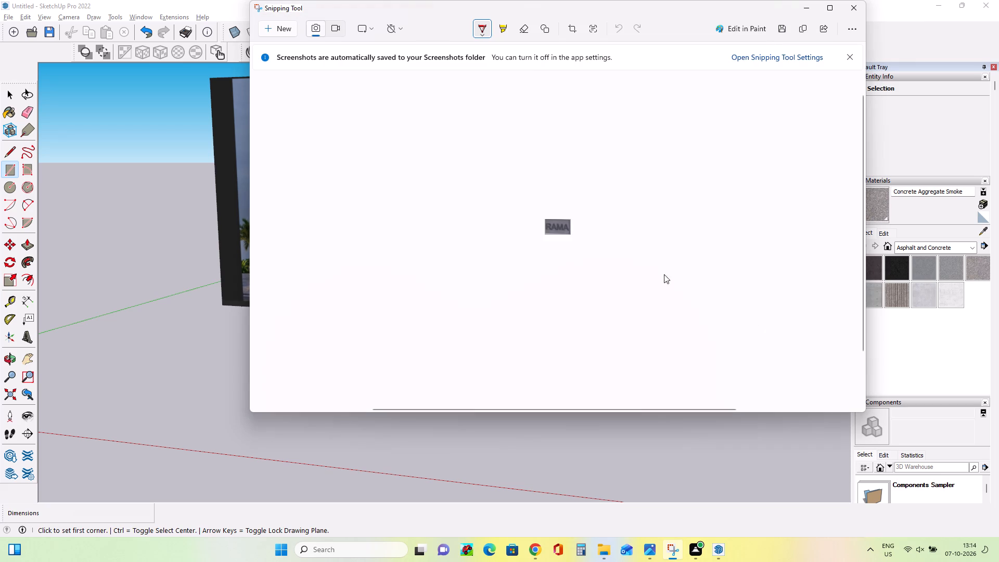
{"action": "left_click", "coordinate": [806, 8]}
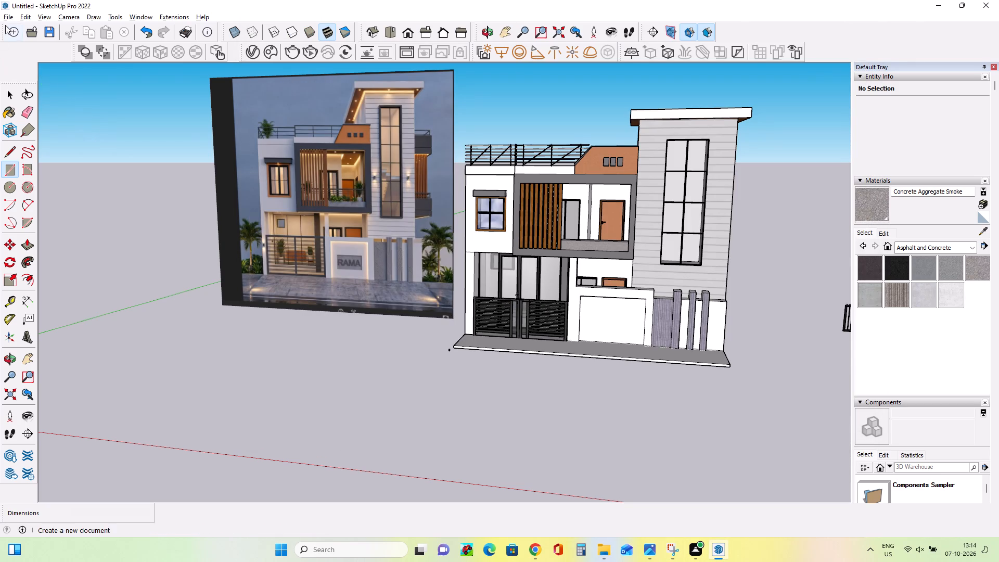
{"action": "left_click", "coordinate": [7, 18]}
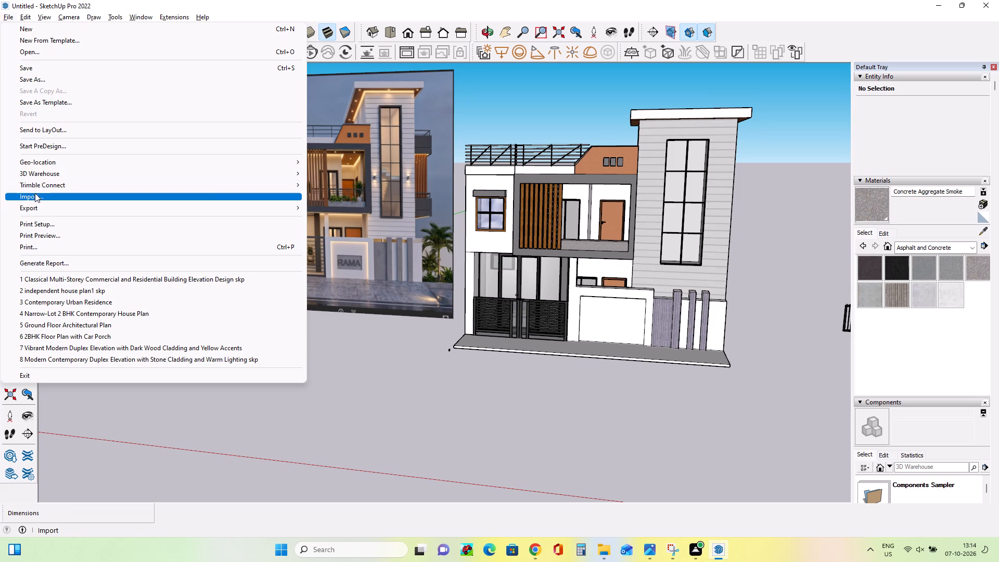
{"action": "left_click", "coordinate": [35, 193]}
{"action": "scroll", "coordinate": [467, 316], "scroll_direction": "down", "scroll_amount": 7}
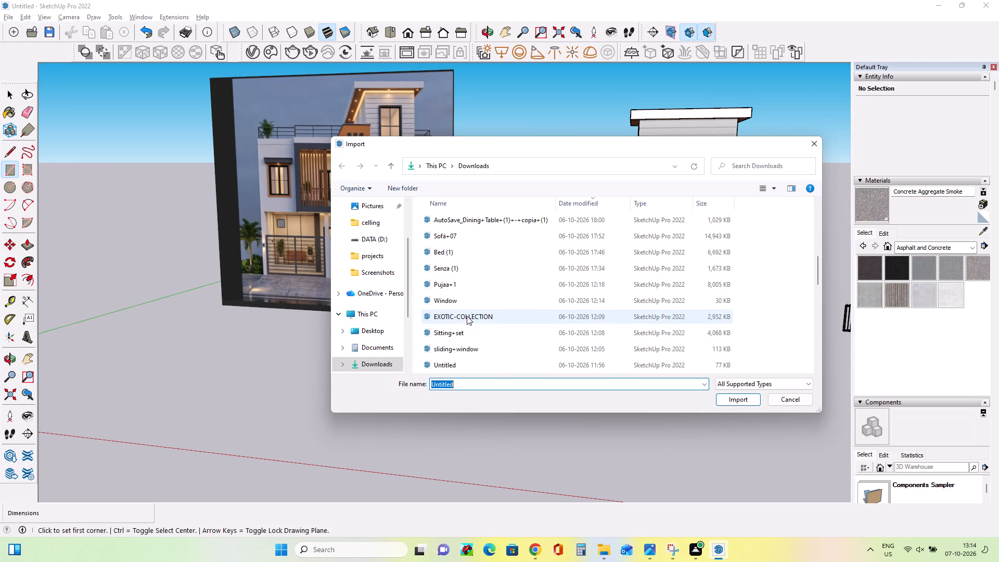
{"action": "scroll", "coordinate": [467, 316], "scroll_direction": "down", "scroll_amount": 6}
{"action": "left_click", "coordinate": [372, 331]}
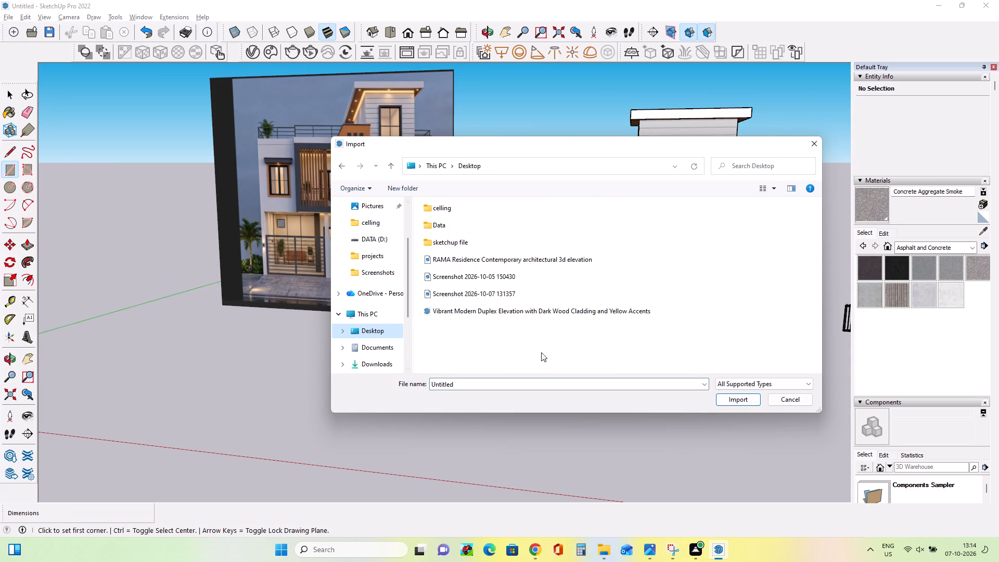
{"action": "left_click", "coordinate": [475, 293]}
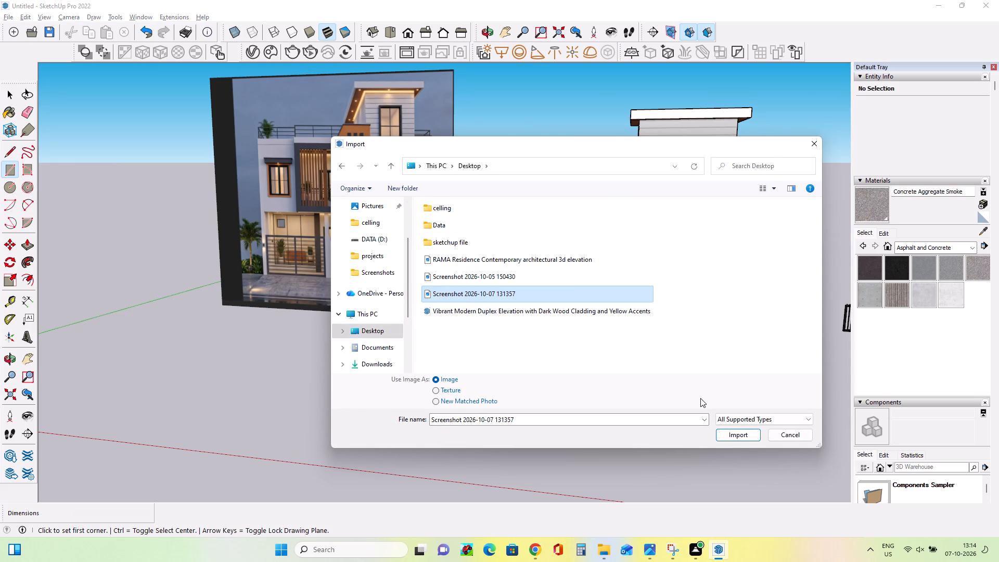
{"action": "left_click", "coordinate": [736, 434]}
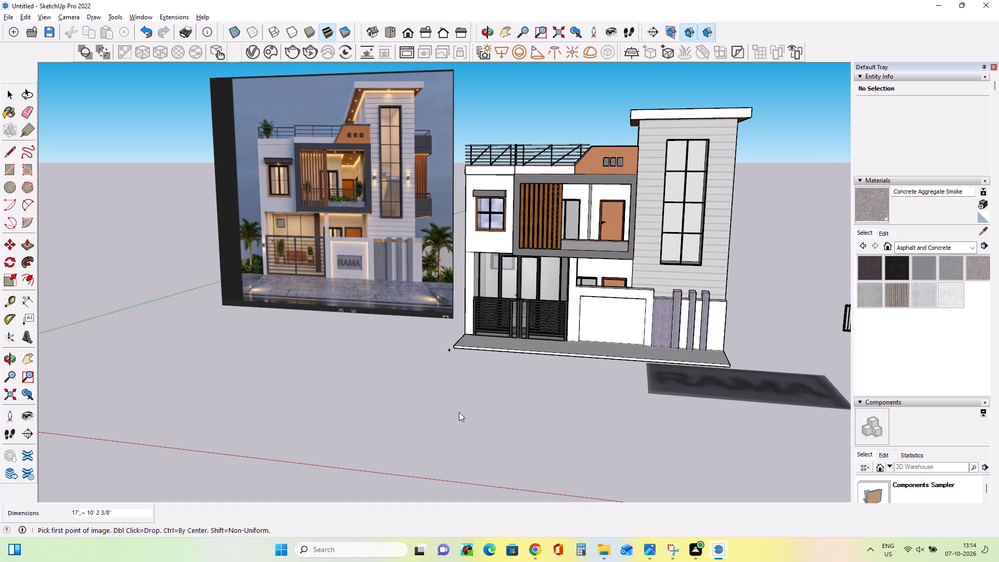
{"action": "left_click", "coordinate": [120, 157]}
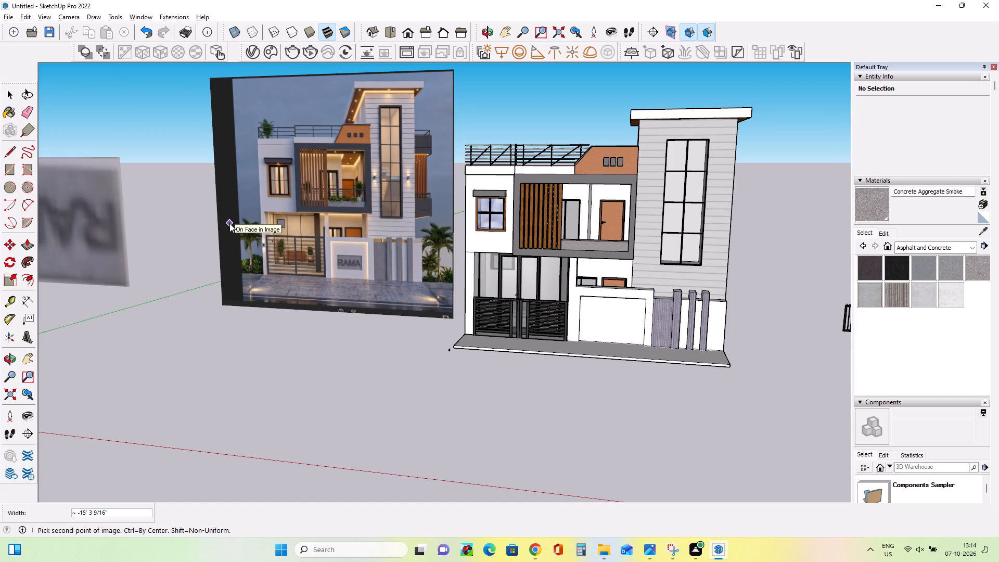
{"action": "left_click", "coordinate": [203, 227]}
Scale down the imported RAMA nameplate image, reducing its height and narrowing its width to about 0.44.
{"action": "middle_click_drag", "start_coordinate": [134, 324], "coordinate": [198, 312]}
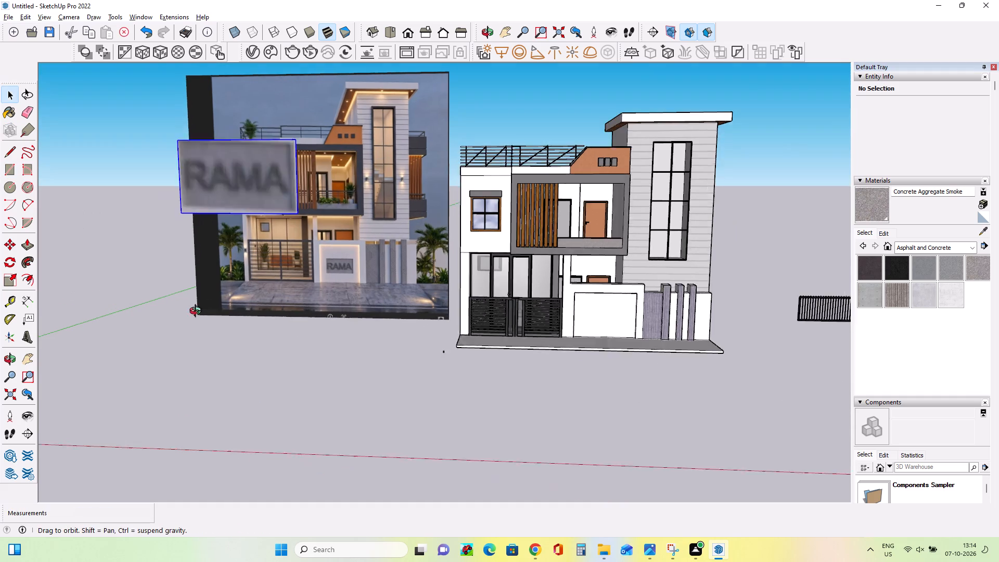
{"action": "middle_click_drag", "start_coordinate": [198, 312], "coordinate": [244, 300]}
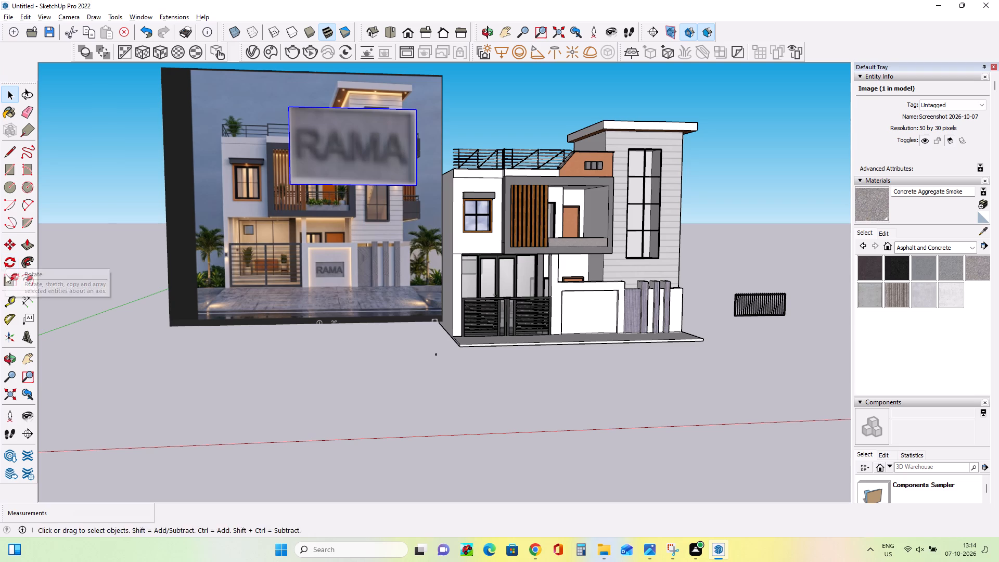
{"action": "left_click", "coordinate": [6, 274]}
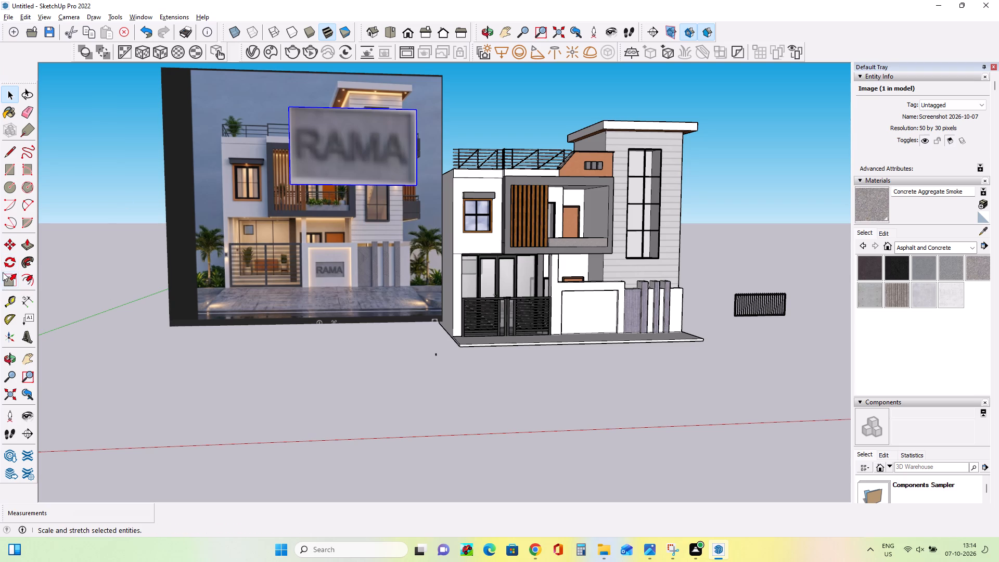
{"action": "left_click", "coordinate": [7, 280]}
{"action": "left_click_drag", "start_coordinate": [351, 184], "coordinate": [353, 167]}
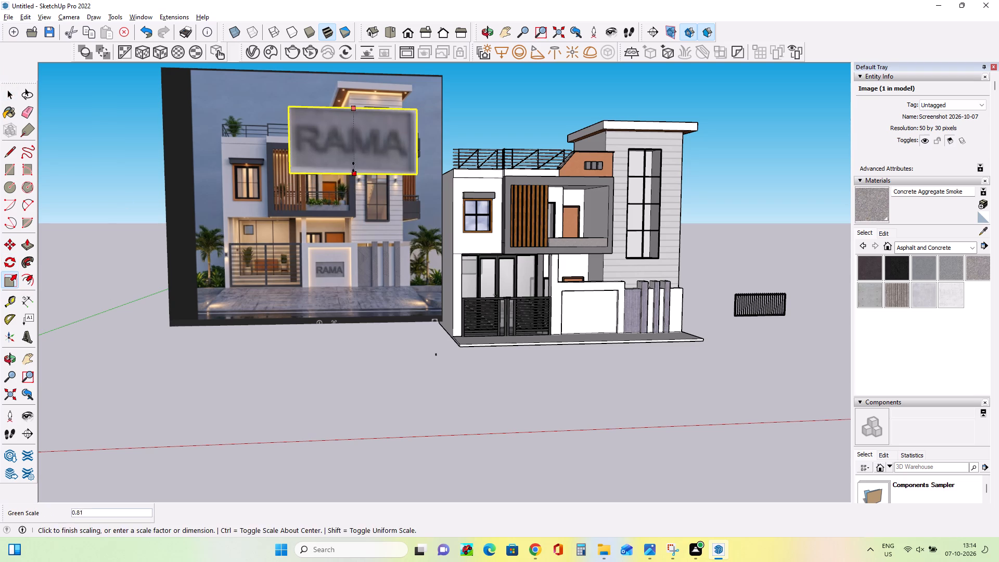
{"action": "left_click_drag", "start_coordinate": [353, 167], "coordinate": [353, 163]}
{"action": "left_click_drag", "start_coordinate": [354, 159], "coordinate": [355, 151]}
{"action": "left_click_drag", "start_coordinate": [289, 132], "coordinate": [309, 132]}
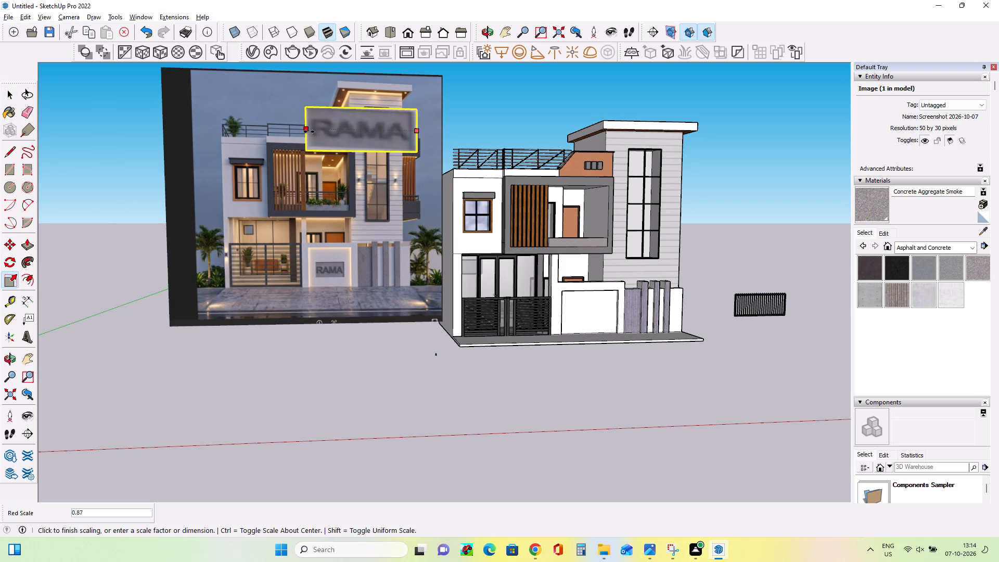
{"action": "left_click_drag", "start_coordinate": [309, 132], "coordinate": [362, 138]}
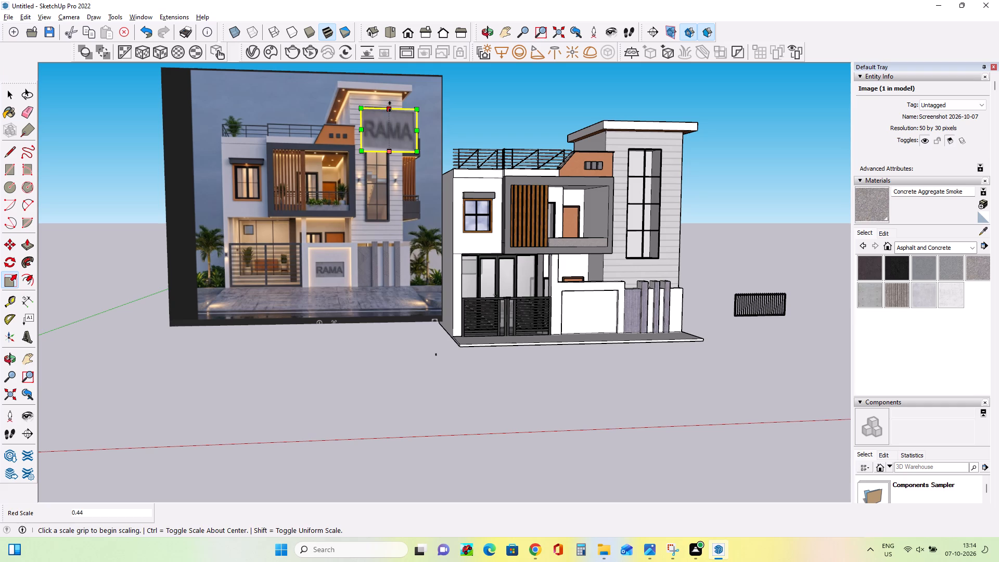
{"action": "left_click_drag", "start_coordinate": [390, 107], "coordinate": [389, 127]}
Move the RAMA nameplate image onto the framed white panel of the front boundary wall and centre it there.
{"action": "middle_click_drag", "start_coordinate": [484, 216], "coordinate": [413, 216]}
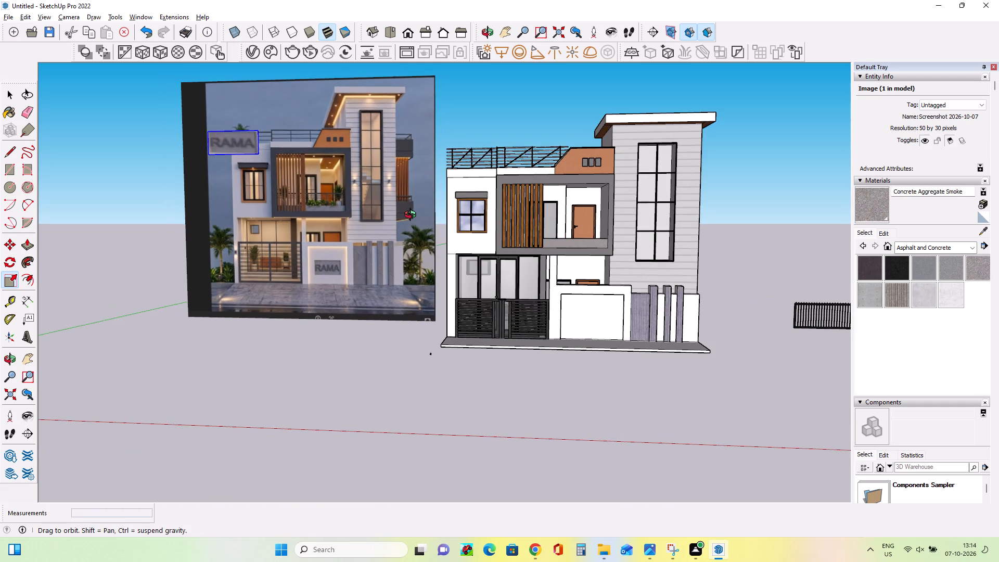
{"action": "middle_click_drag", "start_coordinate": [413, 216], "coordinate": [413, 215]}
{"action": "left_click", "coordinate": [12, 242]}
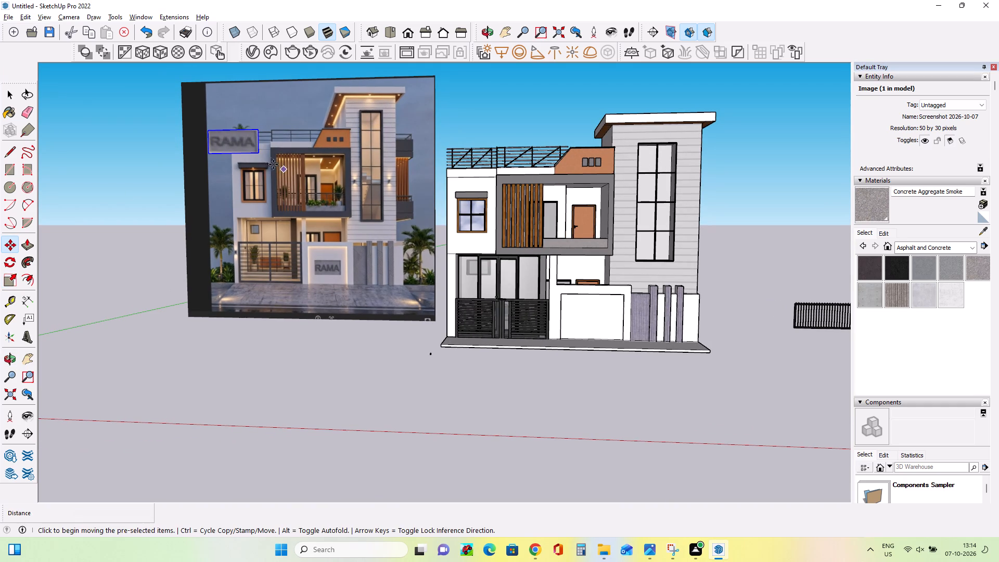
{"action": "left_click", "coordinate": [257, 155]}
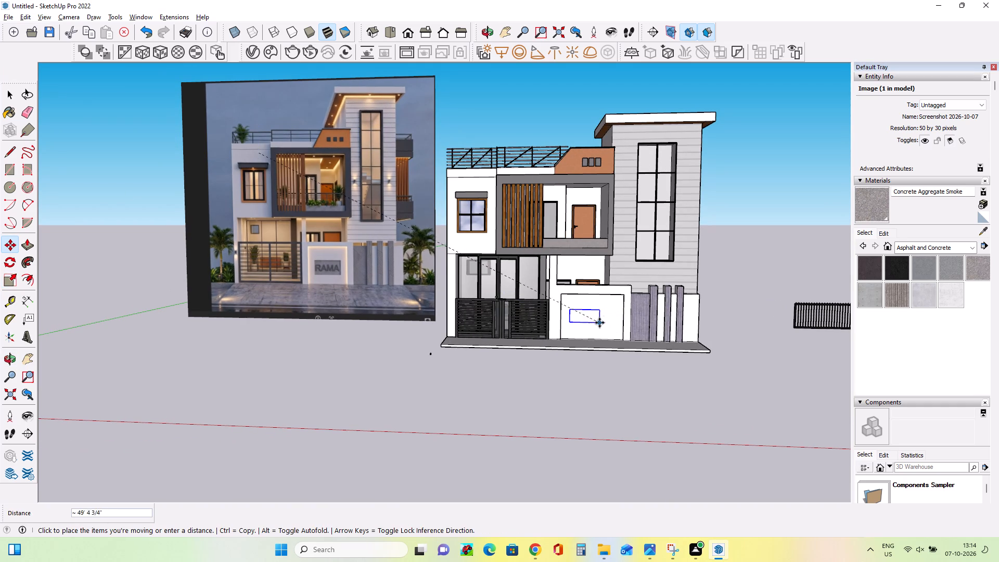
{"action": "left_click", "coordinate": [608, 322]}
{"action": "scroll", "coordinate": [585, 315], "scroll_direction": "up", "scroll_amount": 8}
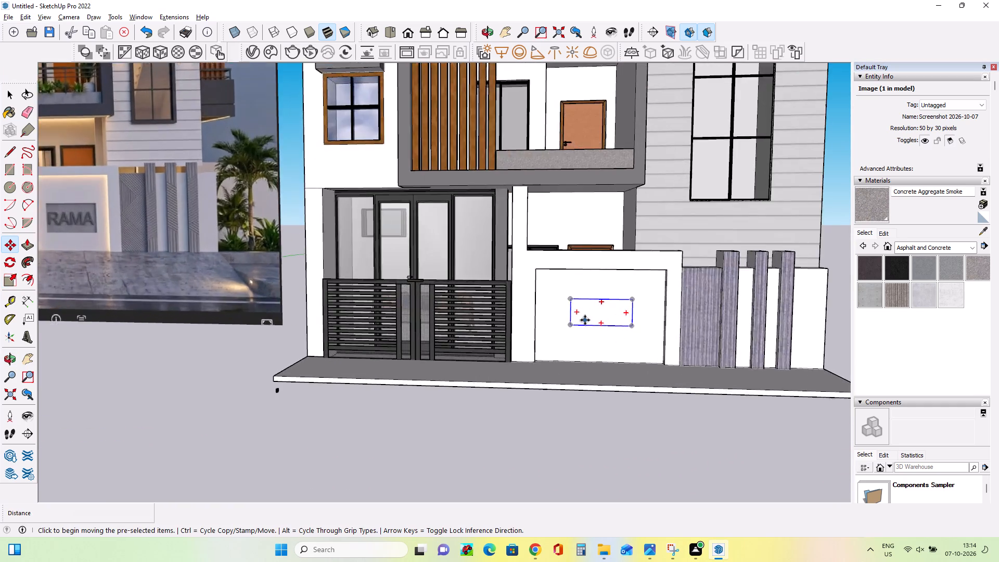
{"action": "scroll", "coordinate": [585, 320], "scroll_direction": "up", "scroll_amount": 4}
{"action": "left_click", "coordinate": [561, 329]}
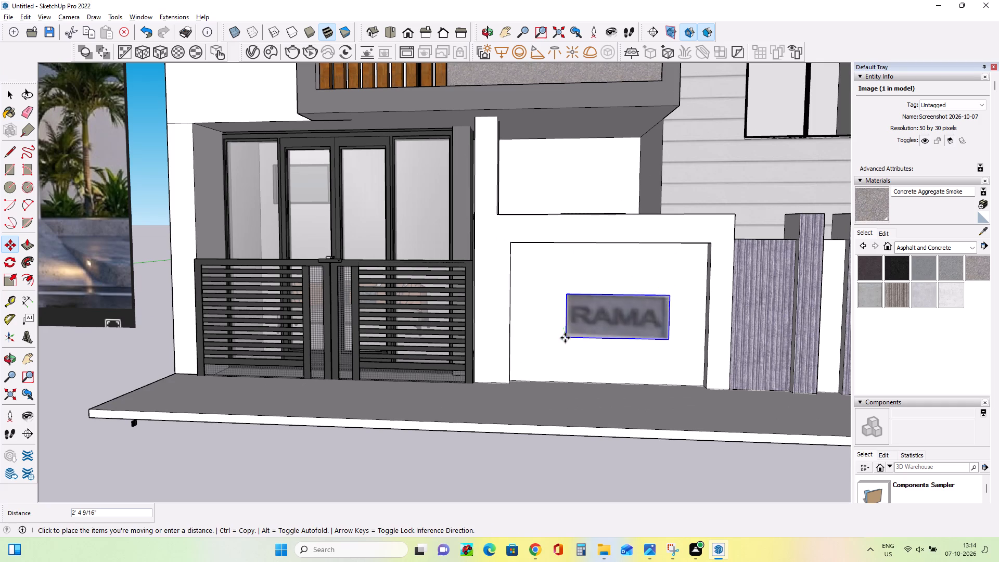
{"action": "left_click", "coordinate": [564, 336]}
Enlarge the RAMA nameplate slightly in height and width to suit the boundary wall panel, then deselect it.
{"action": "scroll", "coordinate": [553, 348], "scroll_direction": "down", "scroll_amount": 10}
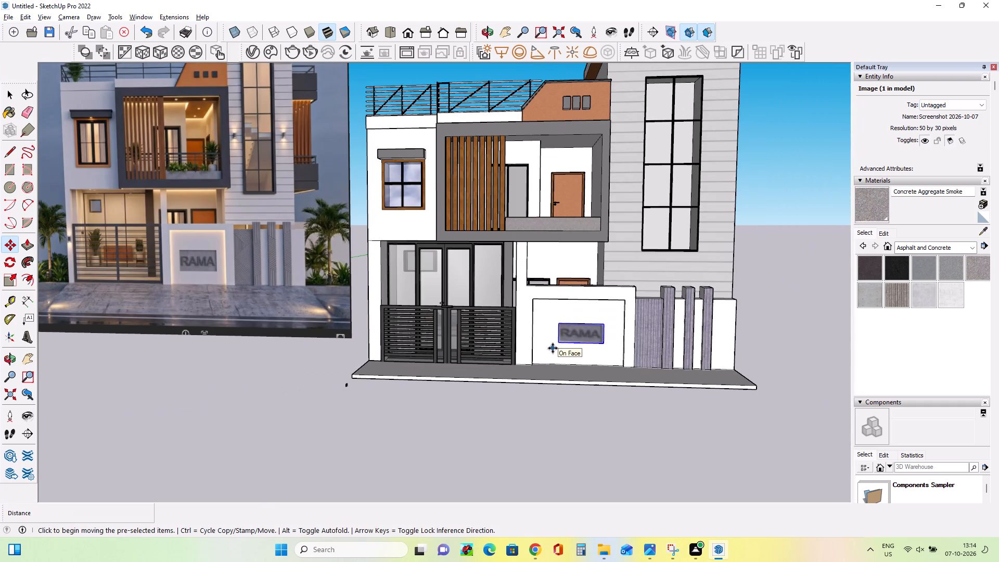
{"action": "scroll", "coordinate": [609, 351], "scroll_direction": "up", "scroll_amount": 3}
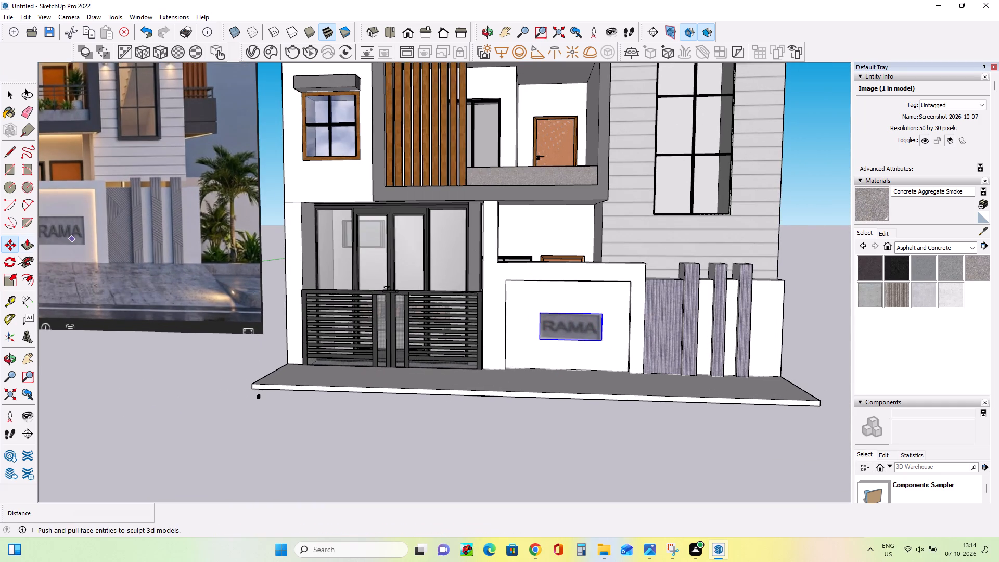
{"action": "left_click", "coordinate": [11, 285]}
{"action": "left_click", "coordinate": [569, 310]}
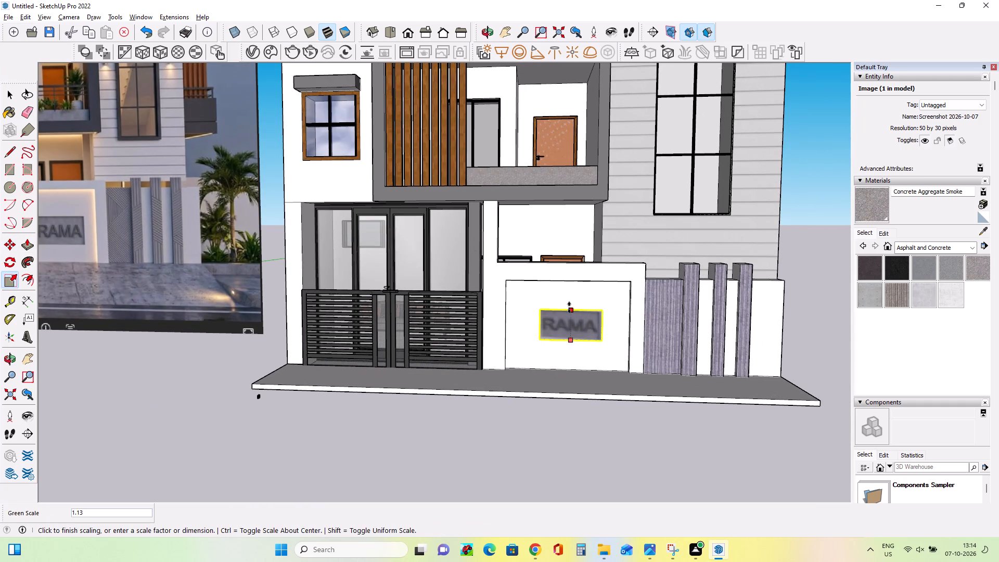
{"action": "left_click", "coordinate": [569, 302]}
{"action": "left_click_drag", "start_coordinate": [541, 321], "coordinate": [523, 321]}
{"action": "left_click_drag", "start_coordinate": [600, 320], "coordinate": [607, 320]}
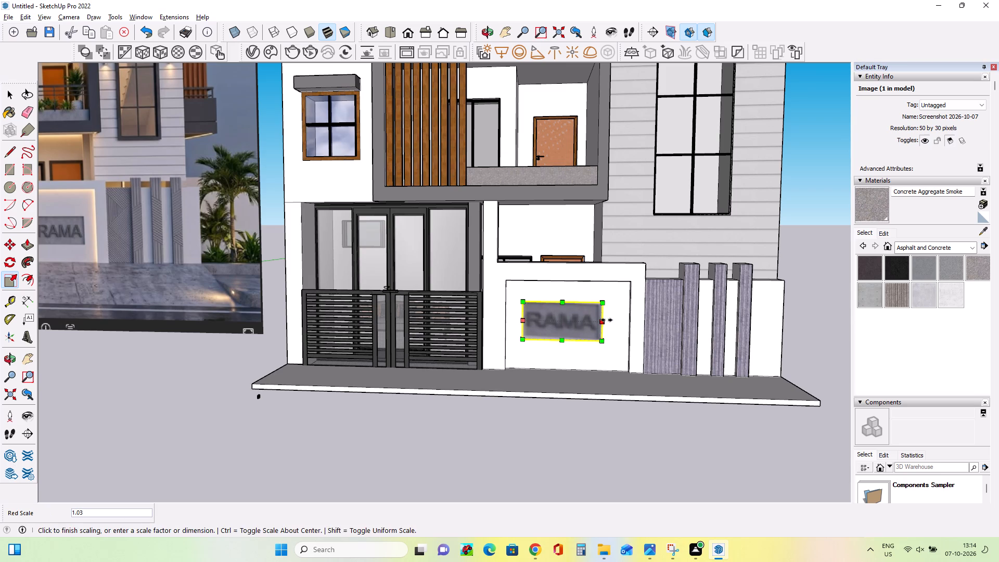
{"action": "left_click_drag", "start_coordinate": [607, 320], "coordinate": [607, 321]}
{"action": "scroll", "coordinate": [655, 363], "scroll_direction": "down", "scroll_amount": 6}
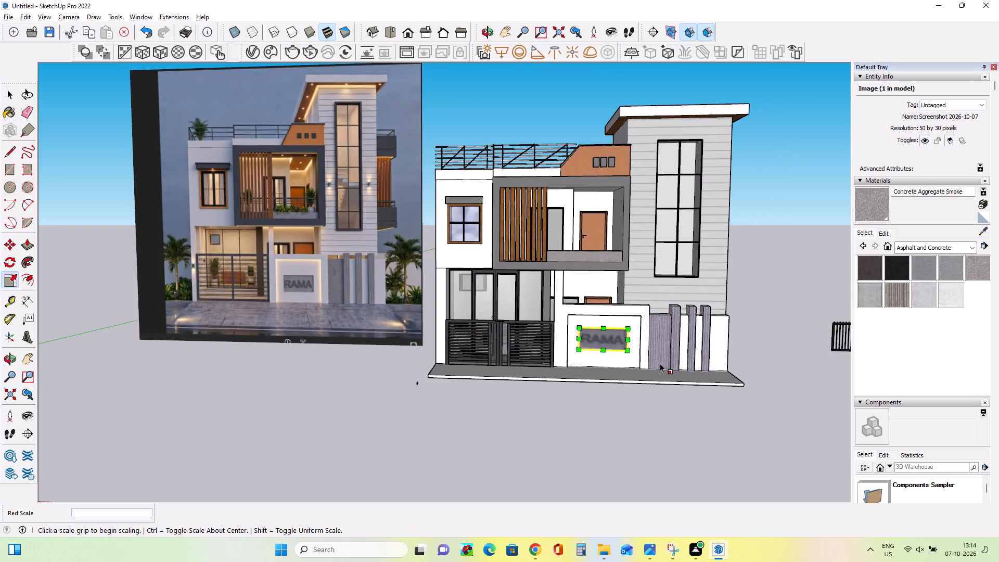
{"action": "scroll", "coordinate": [660, 363], "scroll_direction": "down", "scroll_amount": 3}
{"action": "left_click", "coordinate": [8, 95]}
{"action": "left_click", "coordinate": [159, 190]}
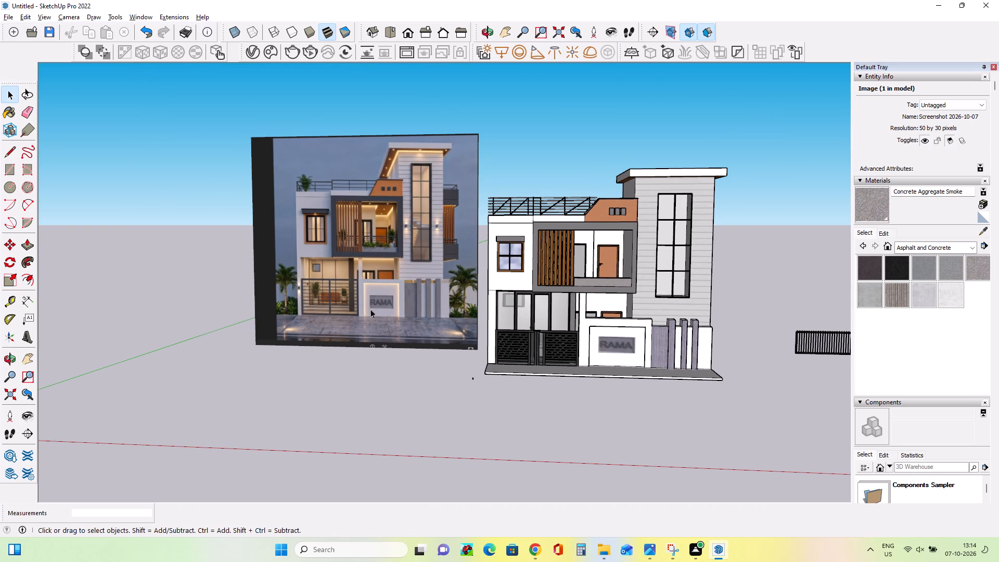
Paint the top face of the front paving slab with Polished Concrete New from Asphalt and Concrete.
{"action": "scroll", "coordinate": [757, 274], "scroll_direction": "up", "scroll_amount": 2}
{"action": "middle_click_drag", "start_coordinate": [728, 287], "coordinate": [735, 330]}
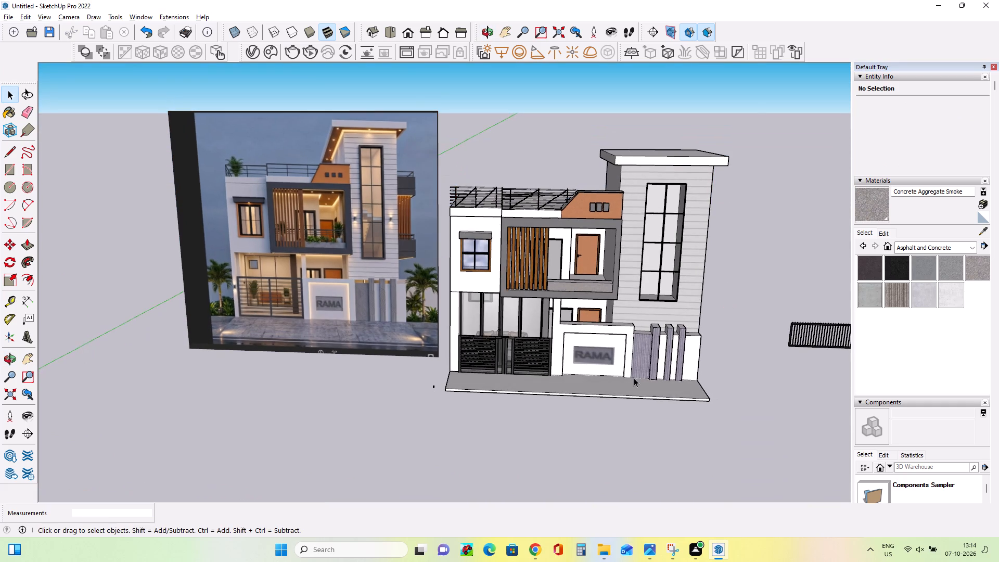
{"action": "scroll", "coordinate": [634, 378], "scroll_direction": "up", "scroll_amount": 4}
{"action": "left_click", "coordinate": [622, 394]}
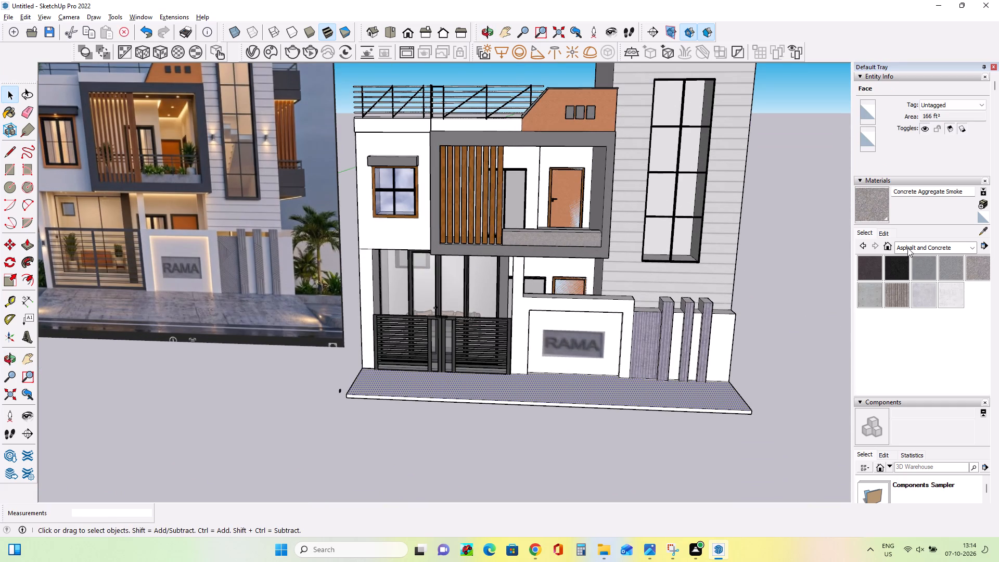
{"action": "left_click", "coordinate": [928, 296]}
{"action": "left_click", "coordinate": [517, 389]}
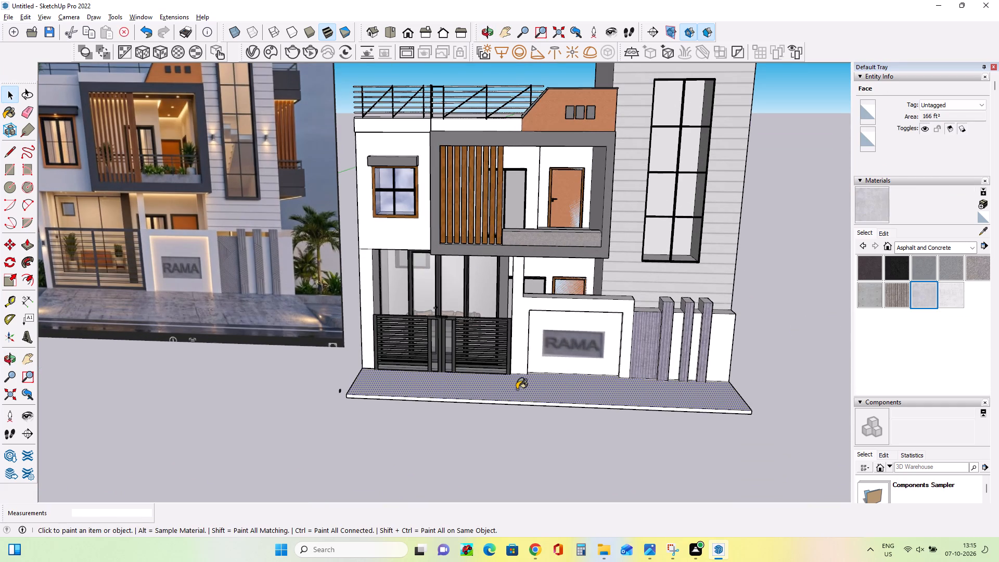
{"action": "middle_click_drag", "start_coordinate": [655, 405], "coordinate": [689, 456]}
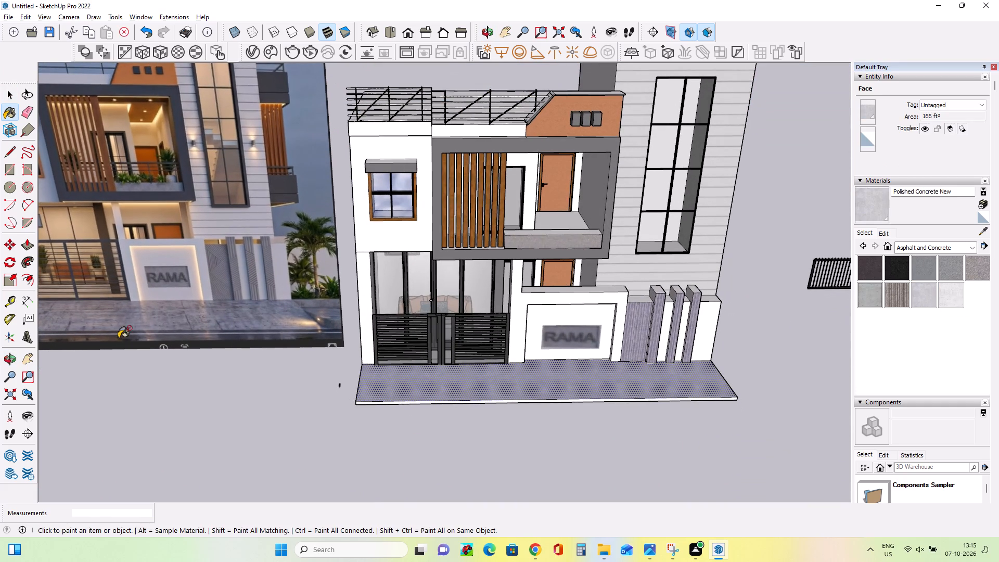
{"action": "left_click", "coordinate": [11, 94]}
{"action": "left_click", "coordinate": [175, 386]}
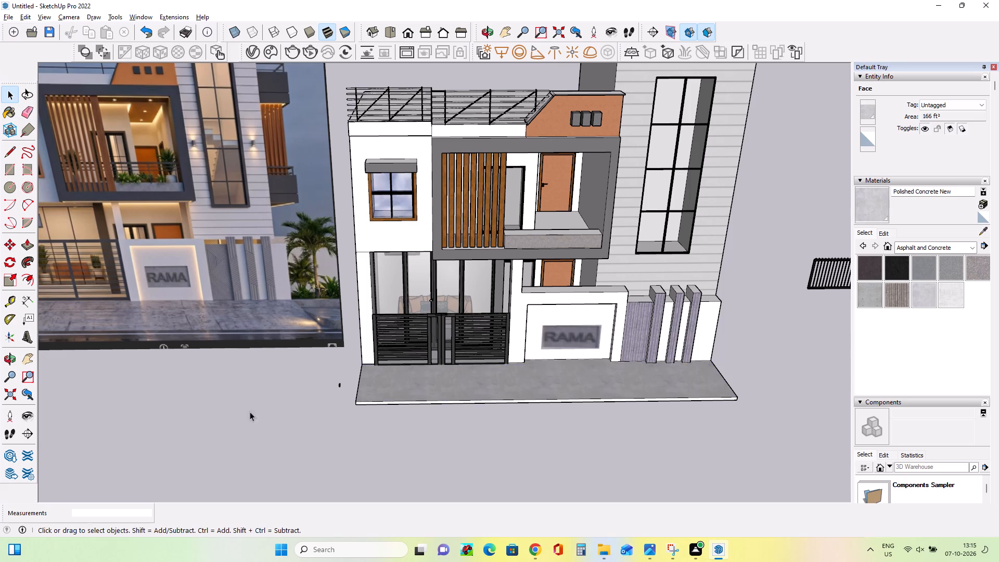
Paint the front edge of the paving slab with Polished Concrete New.
{"action": "middle_click_drag", "start_coordinate": [312, 430], "coordinate": [297, 401]}
{"action": "left_click", "coordinate": [929, 295]}
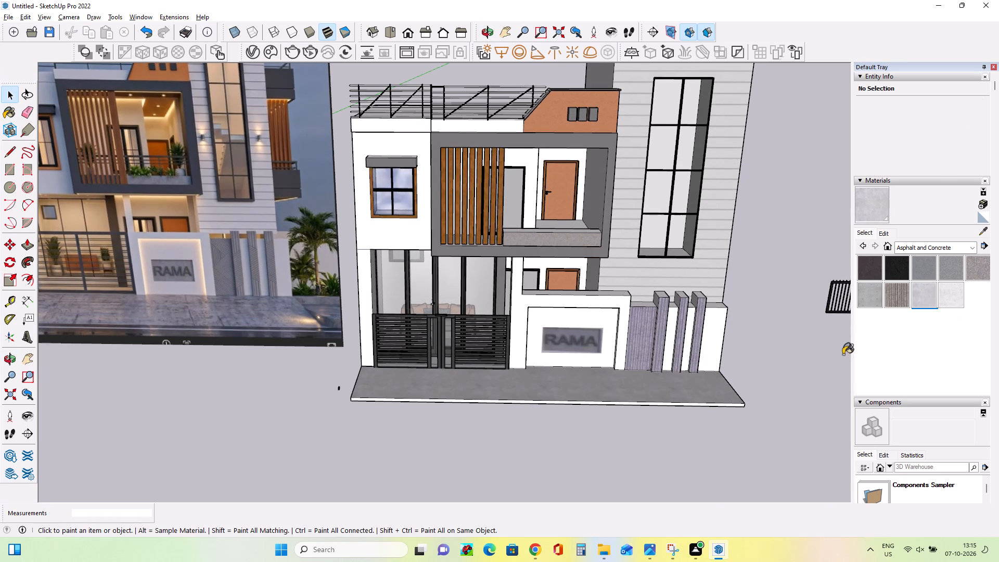
{"action": "left_click", "coordinate": [623, 402]}
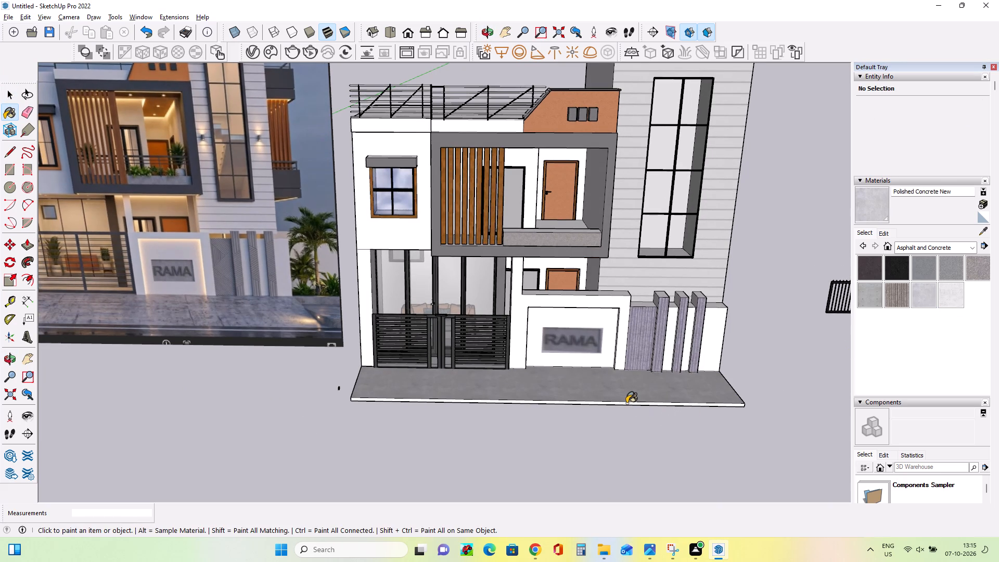
{"action": "left_click", "coordinate": [626, 403]}
{"action": "scroll", "coordinate": [637, 398], "scroll_direction": "down", "scroll_amount": 2}
{"action": "scroll", "coordinate": [637, 398], "scroll_direction": "up", "scroll_amount": 2}
{"action": "middle_click_drag", "start_coordinate": [637, 398], "coordinate": [637, 359]}
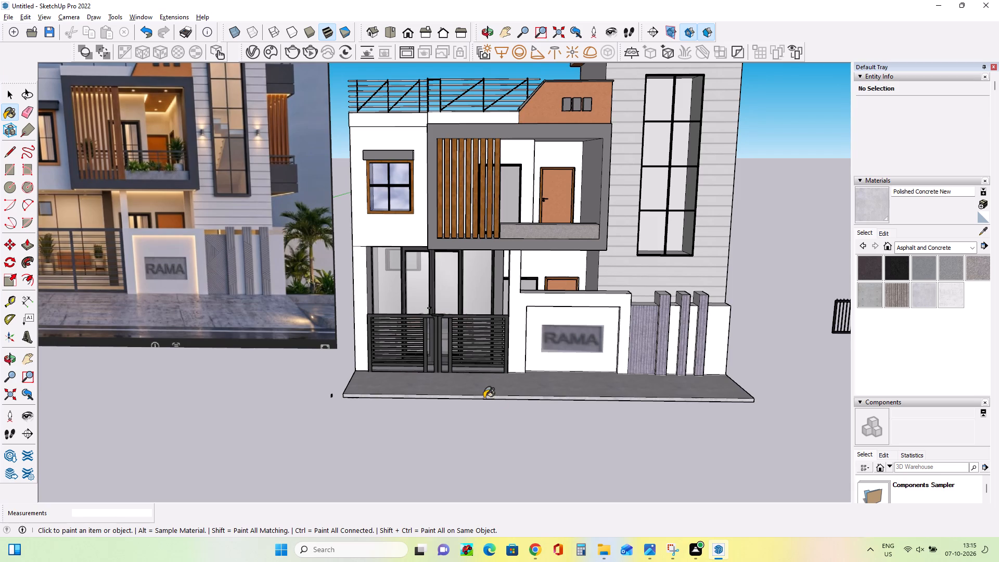
{"action": "middle_click", "coordinate": [513, 382]}
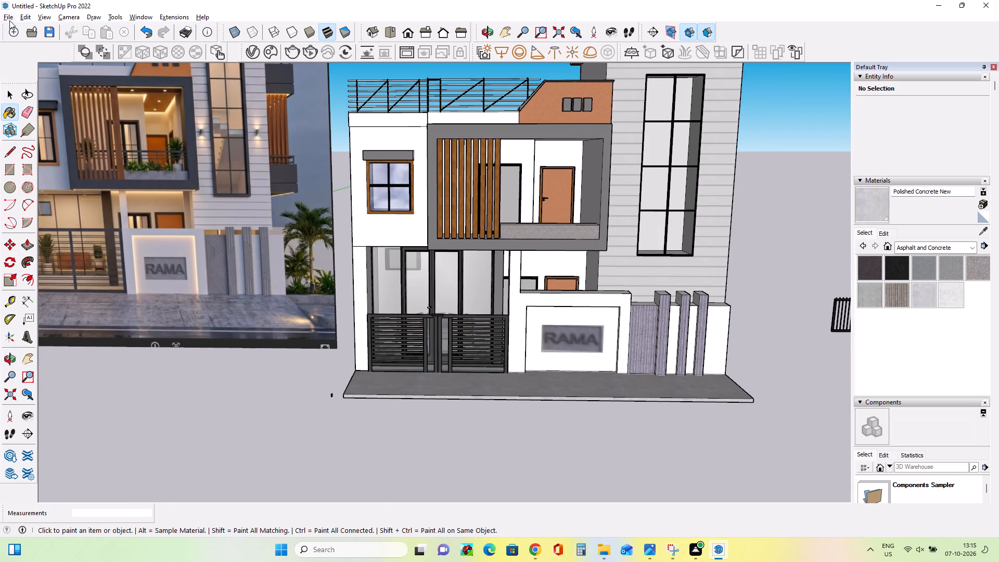
Switch to Chrome and search the 3D Warehouse models for plants.
{"action": "left_click", "coordinate": [539, 553]}
{"action": "left_click", "coordinate": [561, 77]}
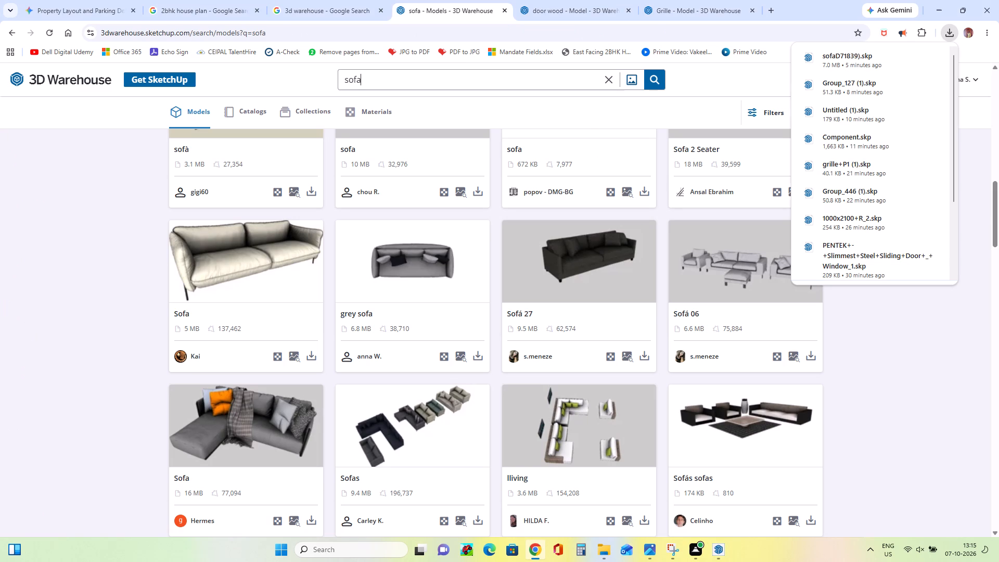
{"action": "key", "text": "BackSpace"}
{"action": "key", "text": "BackSpace"}
{"action": "key", "text": "BackSpace"}
{"action": "key", "text": "BackSpace"}
{"action": "key", "text": "BackSpace"}
{"action": "key", "text": "BackSpace"}
{"action": "key", "text": "BackSpace"}
{"action": "key", "text": "BackSpace"}
{"action": "key", "text": "BackSpace"}
{"action": "key", "text": "BackSpace"}
{"action": "key", "text": "BackSpace"}
{"action": "key", "text": "BackSpace"}
{"action": "key", "text": "BackSpace"}
{"action": "key", "text": "BackSpace"}
{"action": "type", "text": "plants"}
{"action": "key", "text": "Return"}
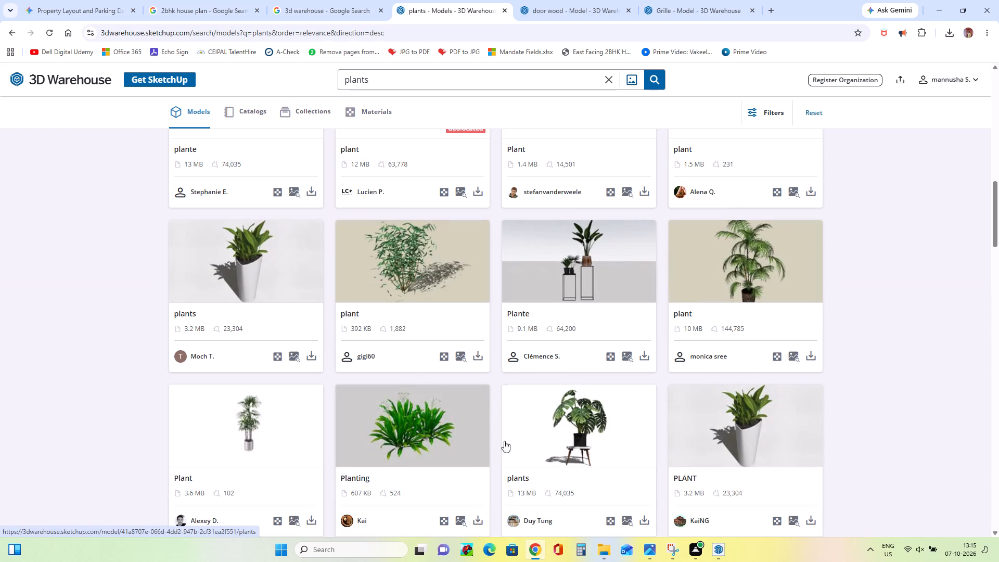
Download the 1.4 MB potted Plant model from the 3D Warehouse results and return to SketchUp.
{"action": "scroll", "coordinate": [629, 417], "scroll_direction": "up", "scroll_amount": 7}
{"action": "scroll", "coordinate": [629, 417], "scroll_direction": "down", "scroll_amount": 3}
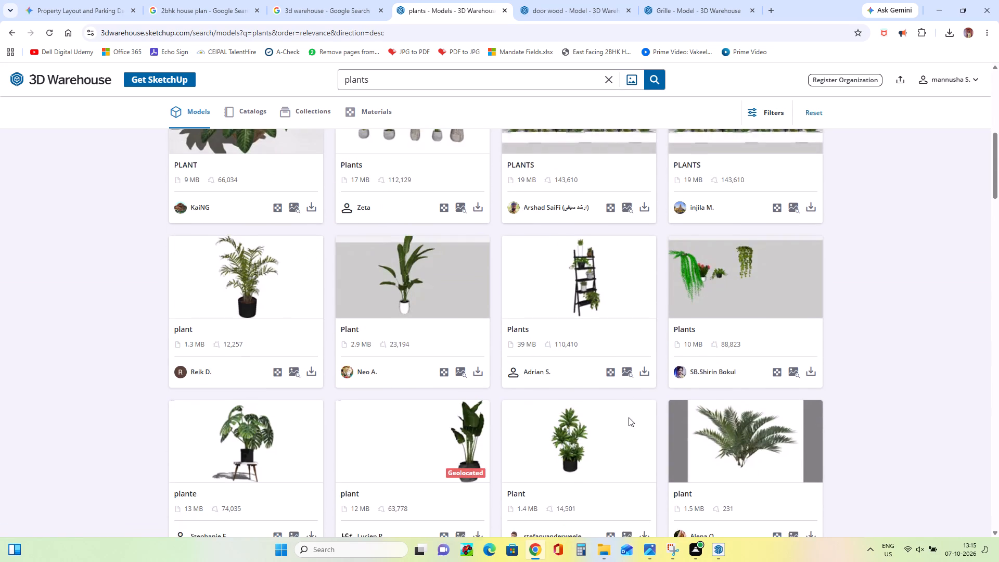
{"action": "left_click", "coordinate": [645, 403]}
{"action": "left_click", "coordinate": [658, 423]}
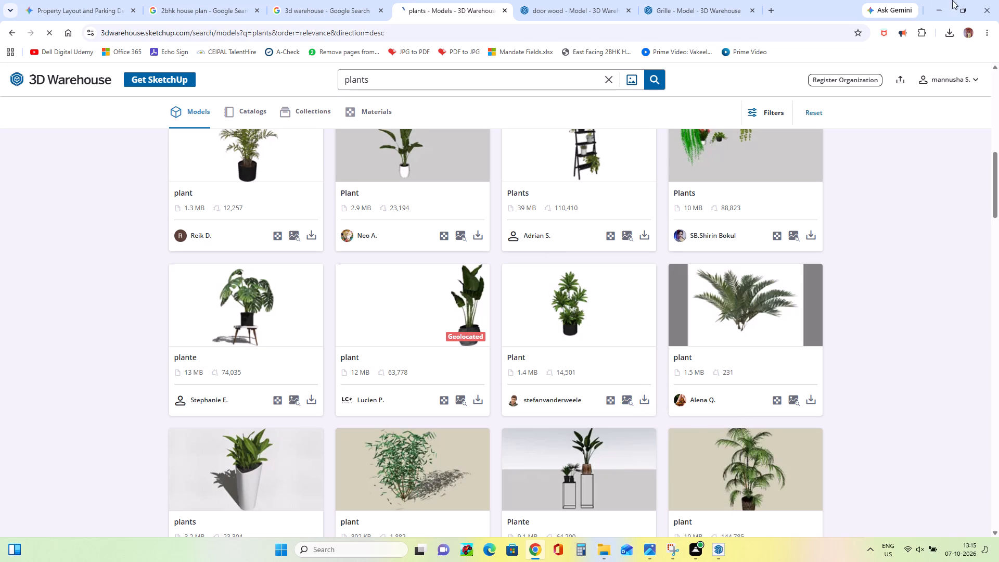
{"action": "left_click", "coordinate": [929, 10]}
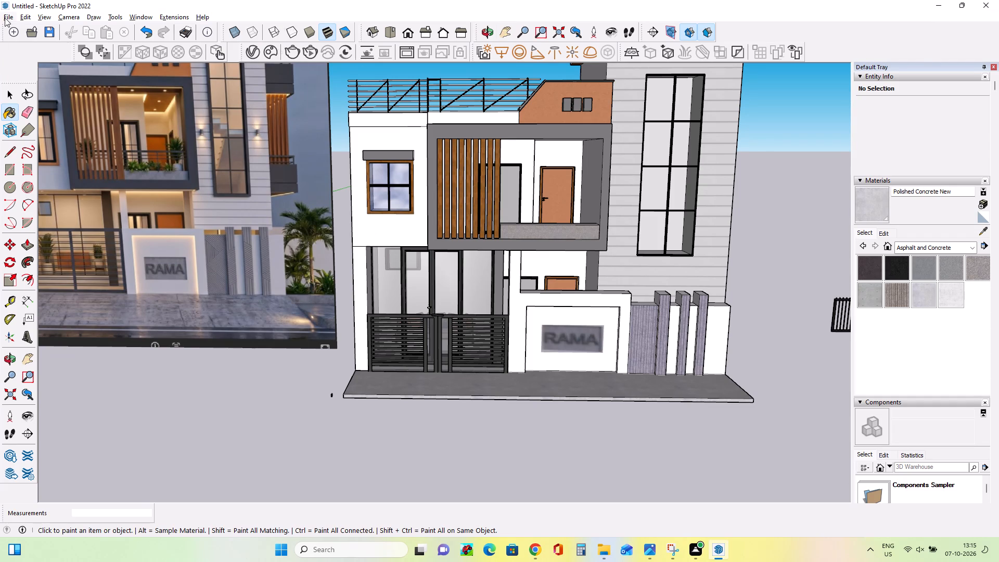
Import the plant model from the Downloads folder and place it on the first-floor balcony.
{"action": "left_click", "coordinate": [5, 18]}
{"action": "left_click", "coordinate": [33, 199]}
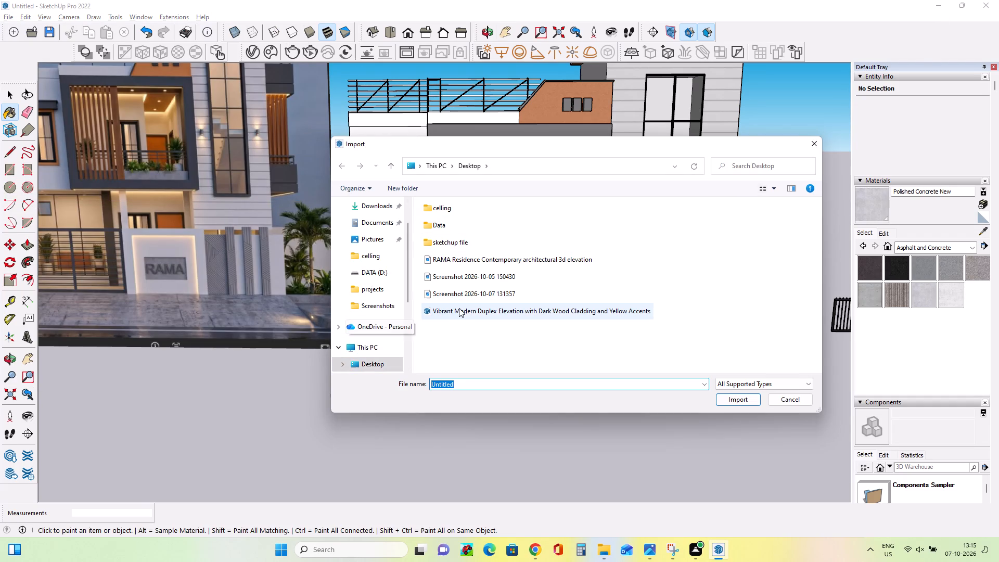
{"action": "scroll", "coordinate": [398, 360], "scroll_direction": "down", "scroll_amount": 3}
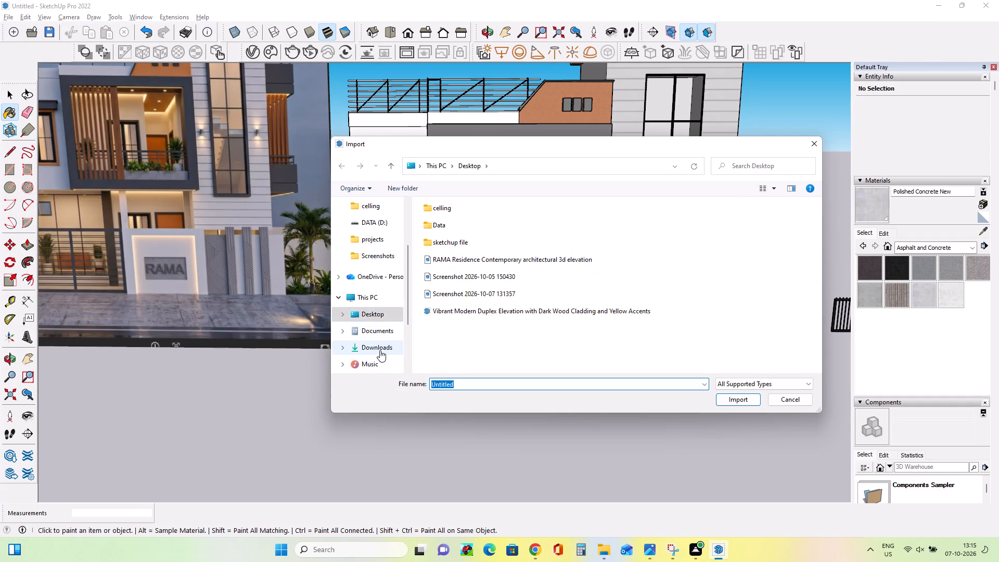
{"action": "left_click", "coordinate": [380, 350]}
{"action": "left_click", "coordinate": [466, 233]}
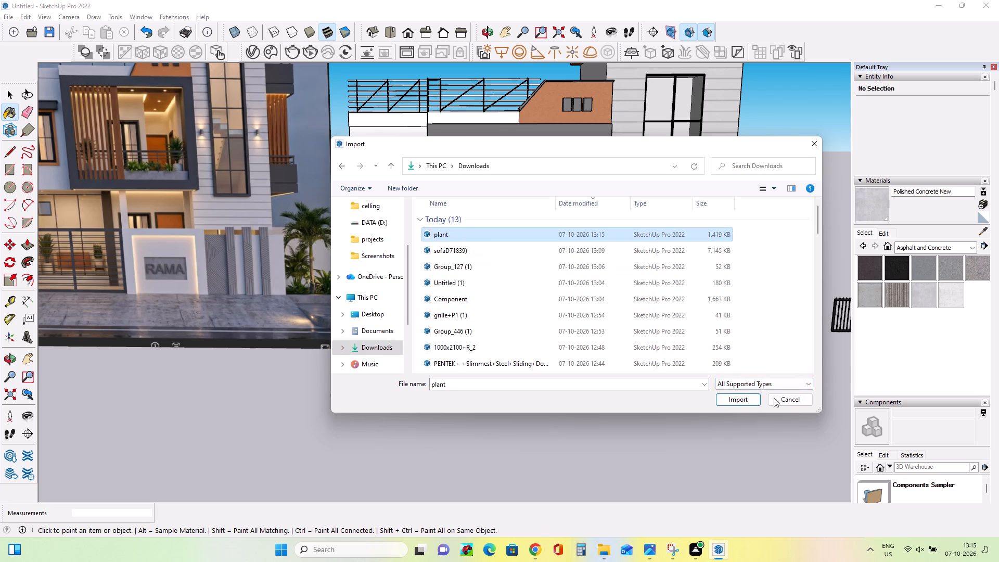
{"action": "left_click", "coordinate": [733, 397]}
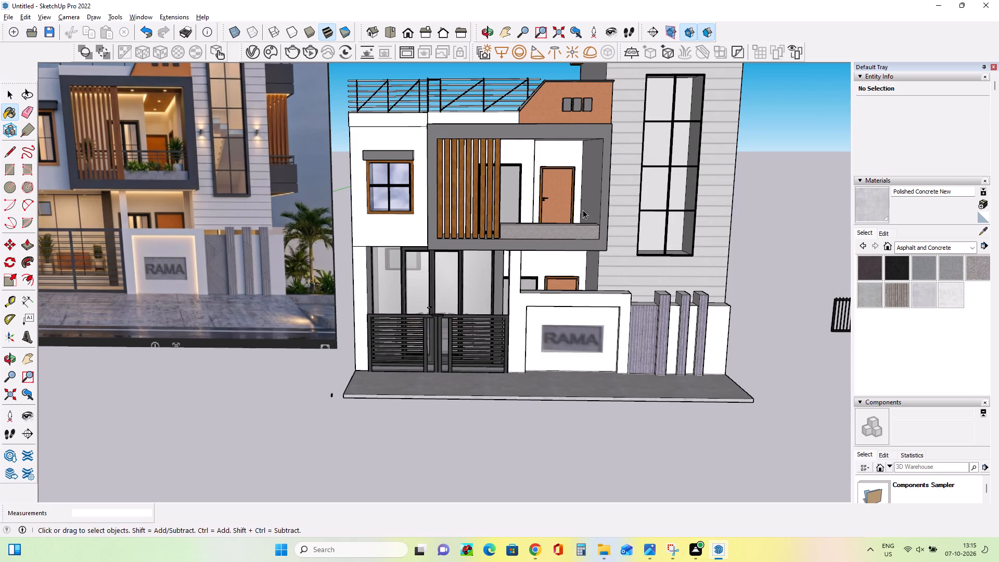
{"action": "left_click", "coordinate": [579, 302]}
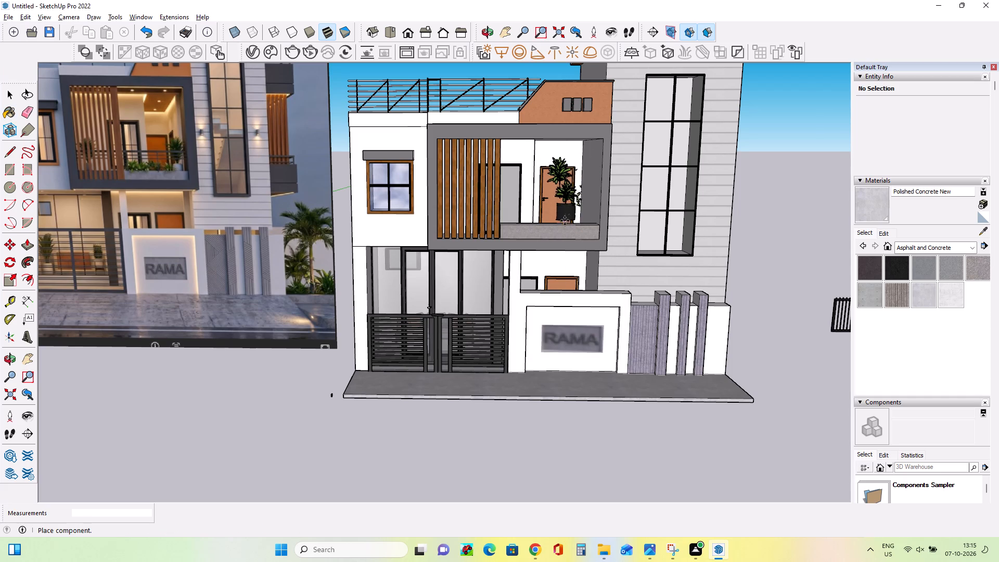
{"action": "left_click", "coordinate": [580, 221]}
Move the potted plant across the balcony opening towards the side wall near the door.
{"action": "middle_click_drag", "start_coordinate": [551, 224], "coordinate": [634, 282]}
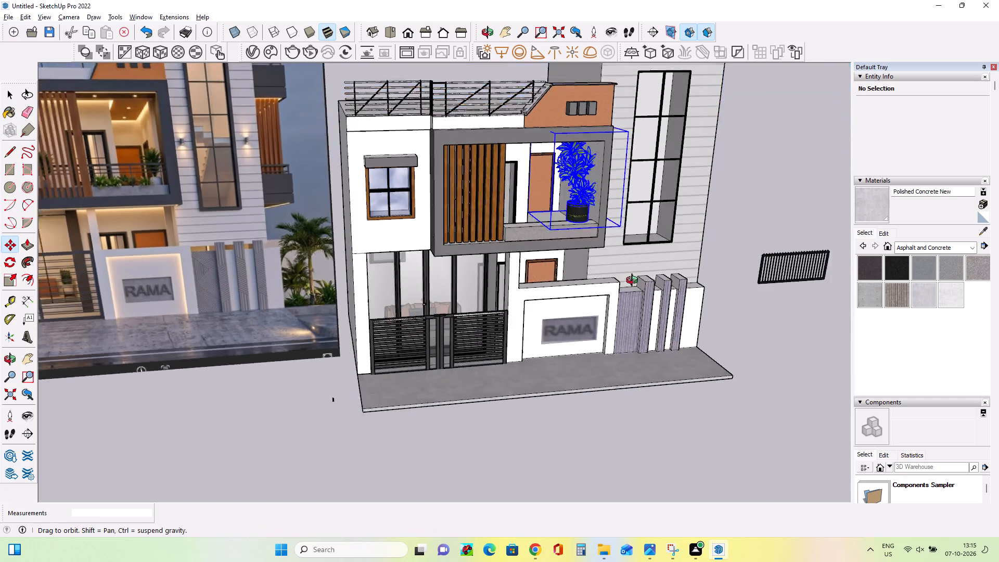
{"action": "middle_click_drag", "start_coordinate": [634, 282], "coordinate": [710, 301]}
{"action": "left_click", "coordinate": [552, 226]}
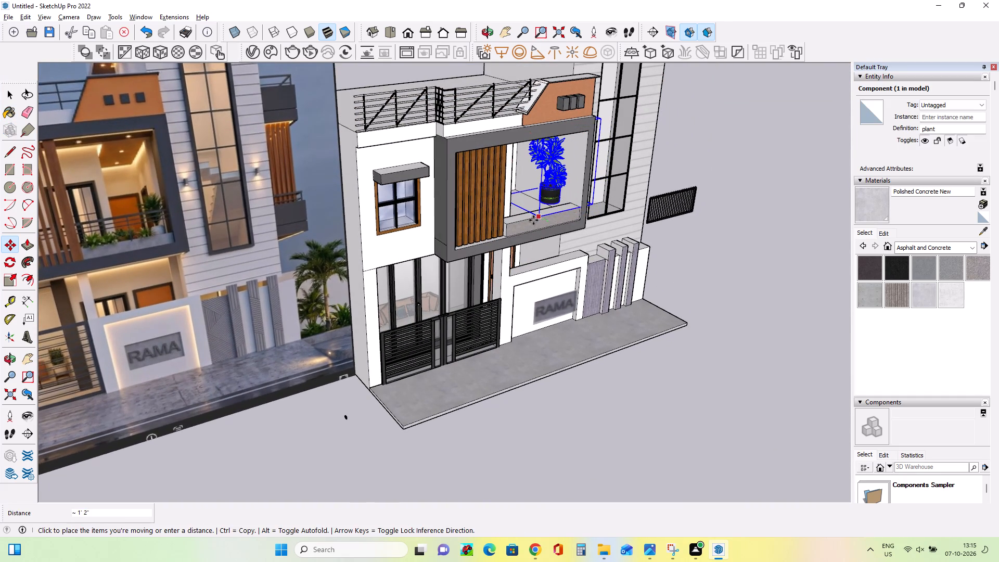
{"action": "left_click", "coordinate": [526, 225]}
{"action": "scroll", "coordinate": [548, 210], "scroll_direction": "up", "scroll_amount": 9}
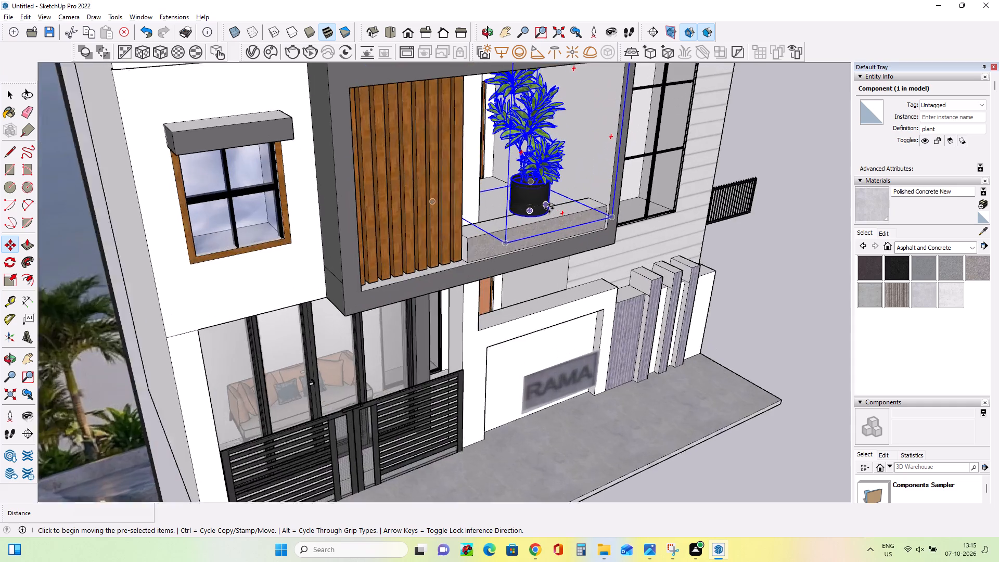
{"action": "scroll", "coordinate": [549, 208], "scroll_direction": "up", "scroll_amount": 1}
{"action": "left_click_drag", "start_coordinate": [545, 213], "coordinate": [545, 208]}
{"action": "left_click", "coordinate": [548, 200]}
{"action": "middle_click_drag", "start_coordinate": [581, 210], "coordinate": [511, 208]}
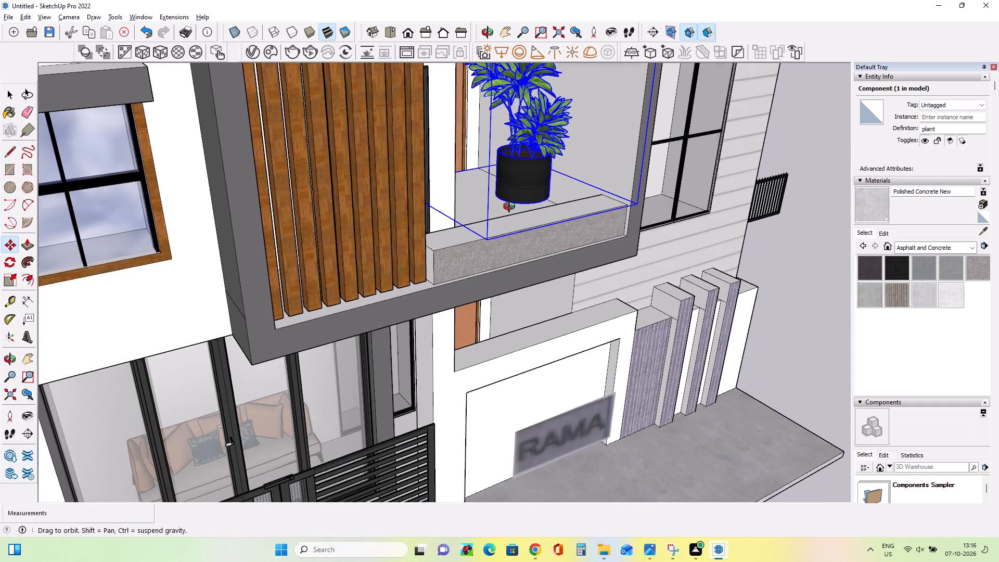
{"action": "middle_click_drag", "start_coordinate": [511, 208], "coordinate": [419, 211]}
{"action": "left_click_drag", "start_coordinate": [453, 199], "coordinate": [471, 197]}
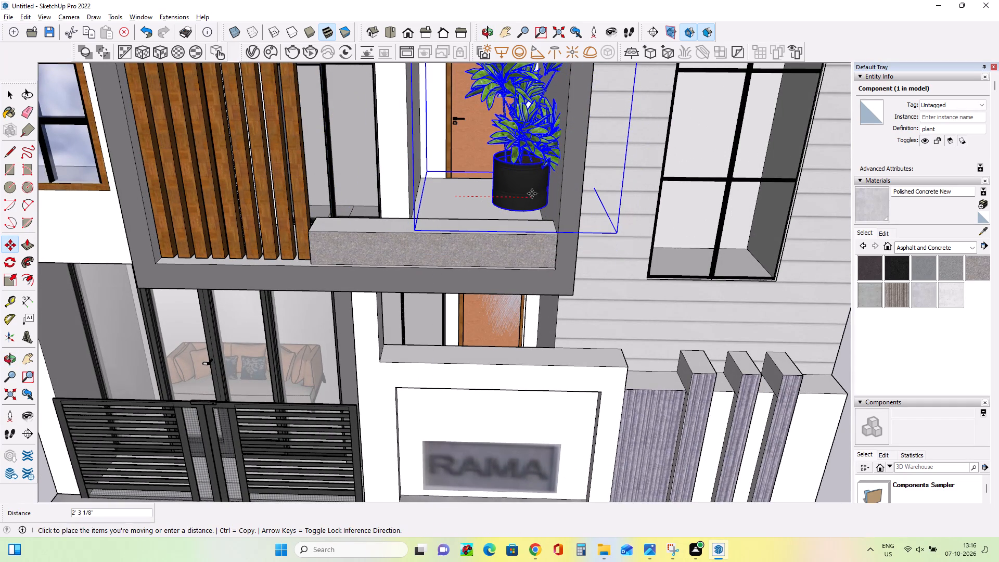
{"action": "left_click", "coordinate": [518, 179]}
Lower the potted plant onto the balcony floor behind the concrete parapet and shift it about 1' 9 1/2" towards the side wall.
{"action": "middle_click_drag", "start_coordinate": [480, 227], "coordinate": [507, 184]}
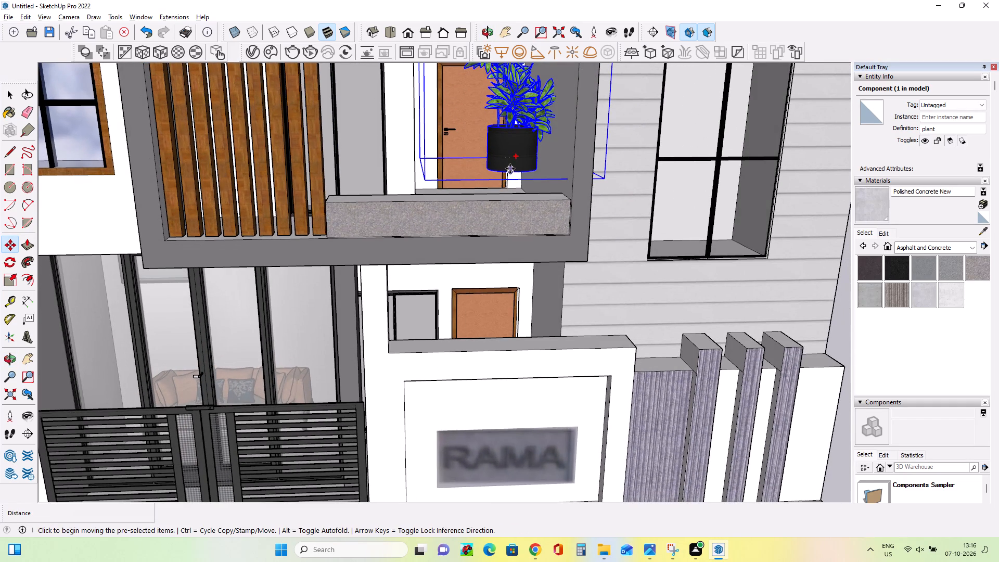
{"action": "left_click", "coordinate": [510, 169]}
{"action": "left_click", "coordinate": [503, 213]}
{"action": "middle_click_drag", "start_coordinate": [549, 192], "coordinate": [546, 193]}
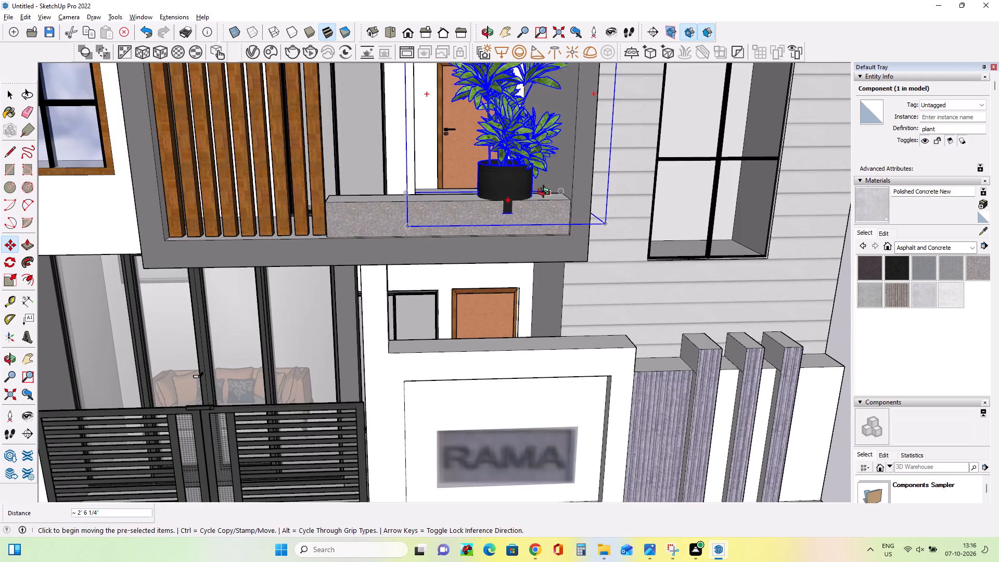
{"action": "middle_click_drag", "start_coordinate": [546, 193], "coordinate": [435, 246]}
{"action": "left_click", "coordinate": [466, 227]}
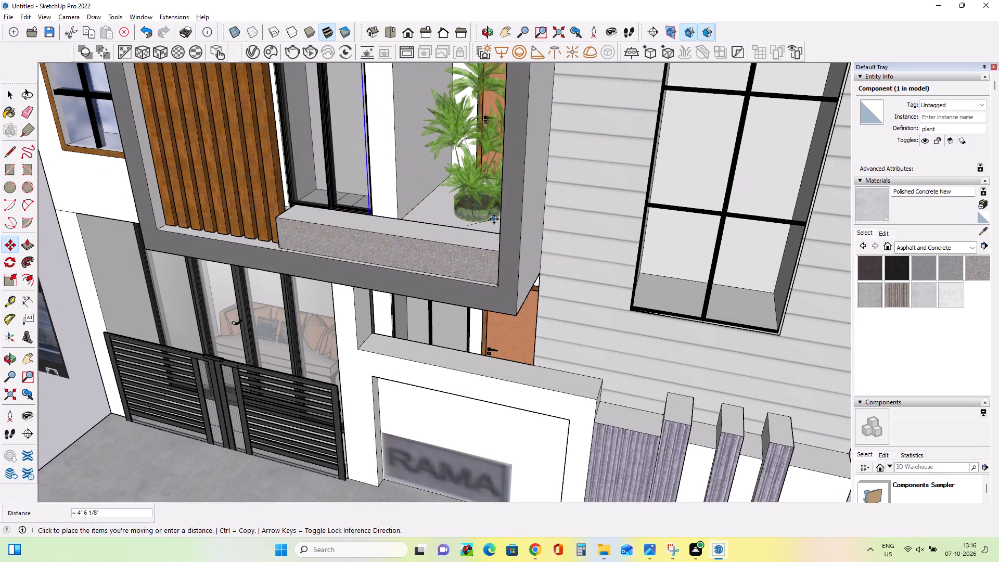
{"action": "left_click", "coordinate": [494, 219]}
{"action": "middle_click_drag", "start_coordinate": [420, 238], "coordinate": [558, 197]}
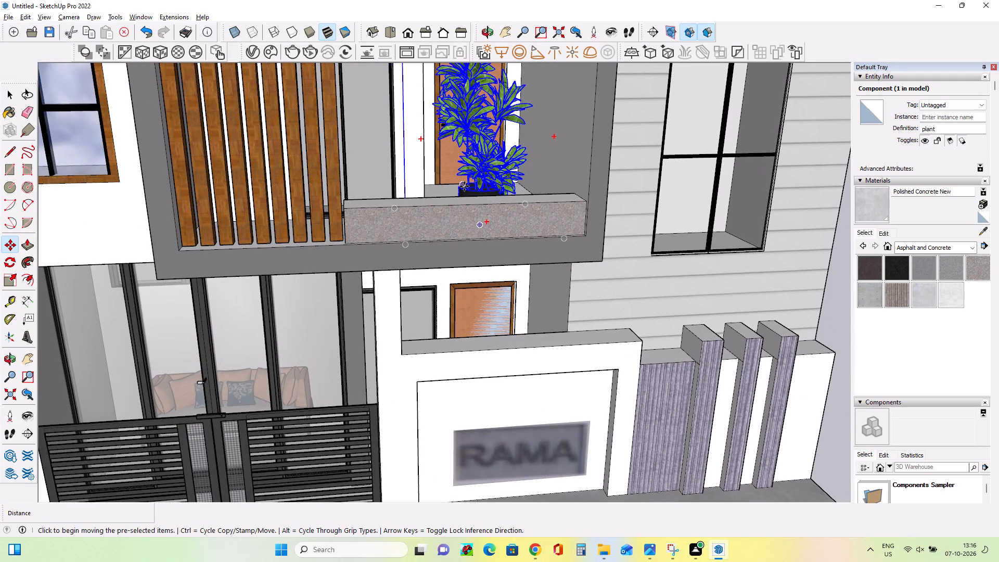
{"action": "left_click", "coordinate": [465, 186]}
{"action": "left_click", "coordinate": [509, 188]}
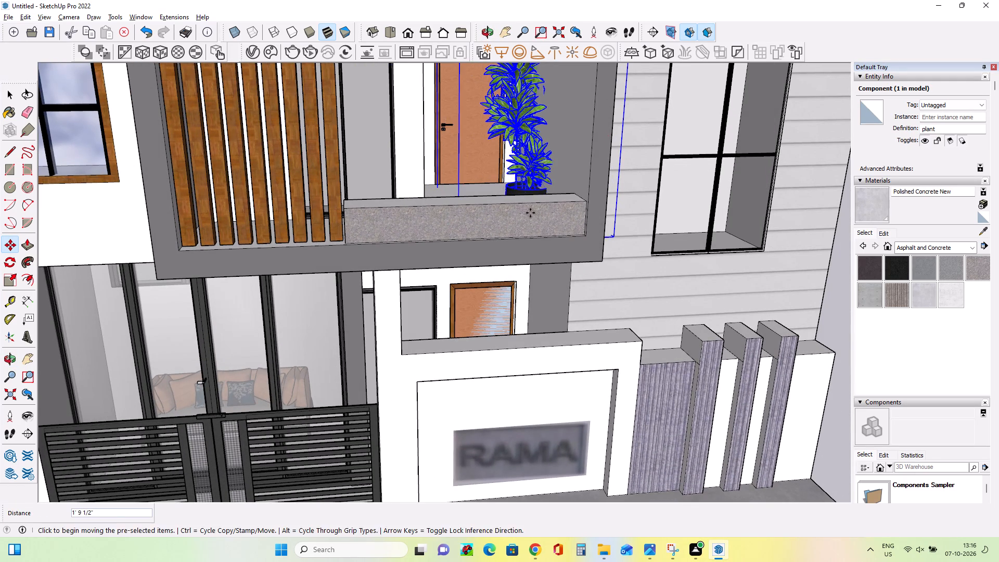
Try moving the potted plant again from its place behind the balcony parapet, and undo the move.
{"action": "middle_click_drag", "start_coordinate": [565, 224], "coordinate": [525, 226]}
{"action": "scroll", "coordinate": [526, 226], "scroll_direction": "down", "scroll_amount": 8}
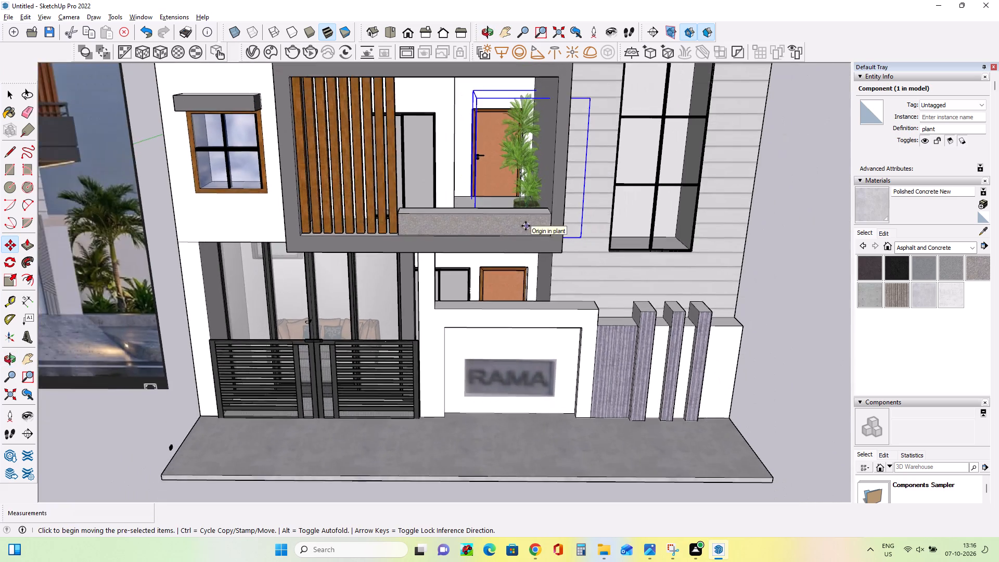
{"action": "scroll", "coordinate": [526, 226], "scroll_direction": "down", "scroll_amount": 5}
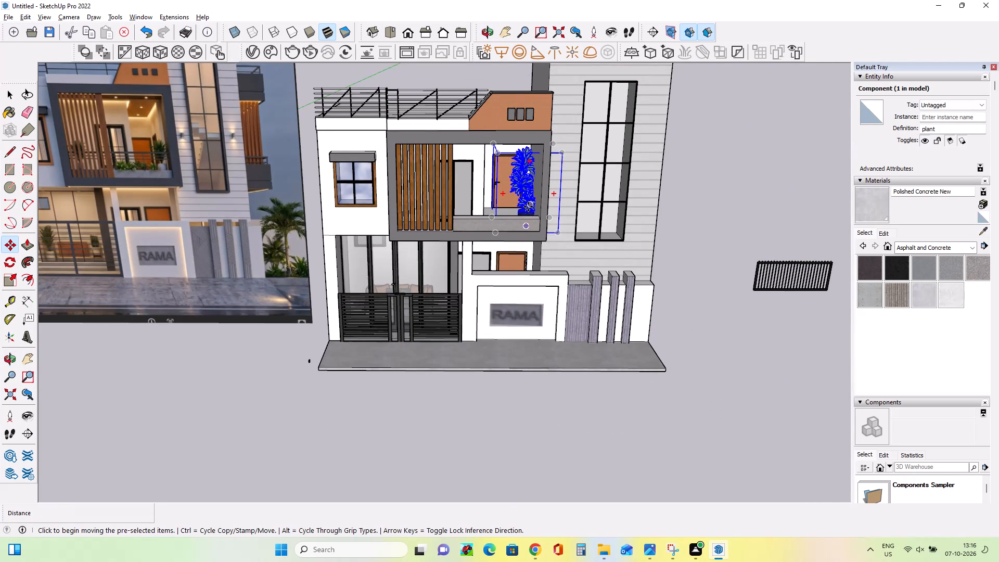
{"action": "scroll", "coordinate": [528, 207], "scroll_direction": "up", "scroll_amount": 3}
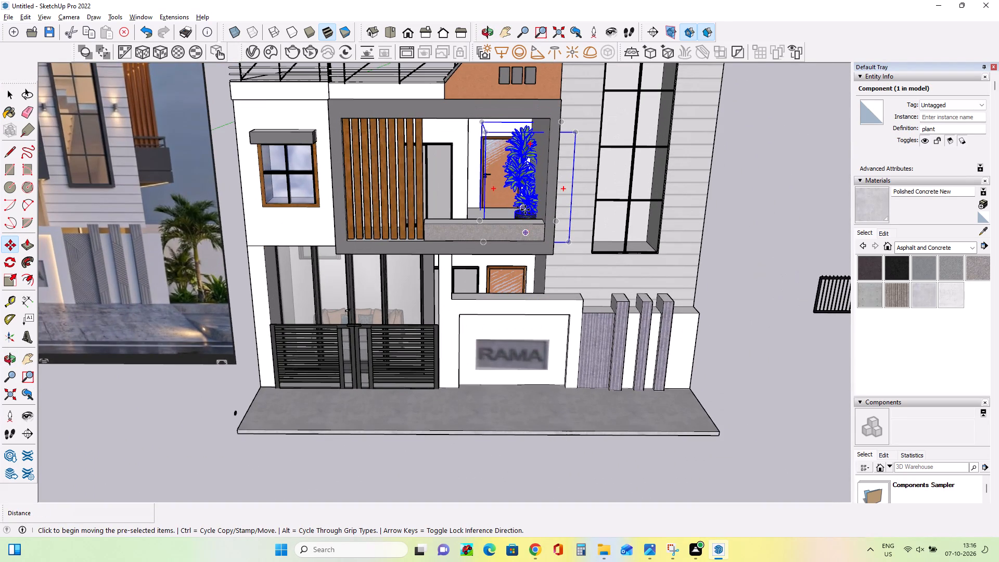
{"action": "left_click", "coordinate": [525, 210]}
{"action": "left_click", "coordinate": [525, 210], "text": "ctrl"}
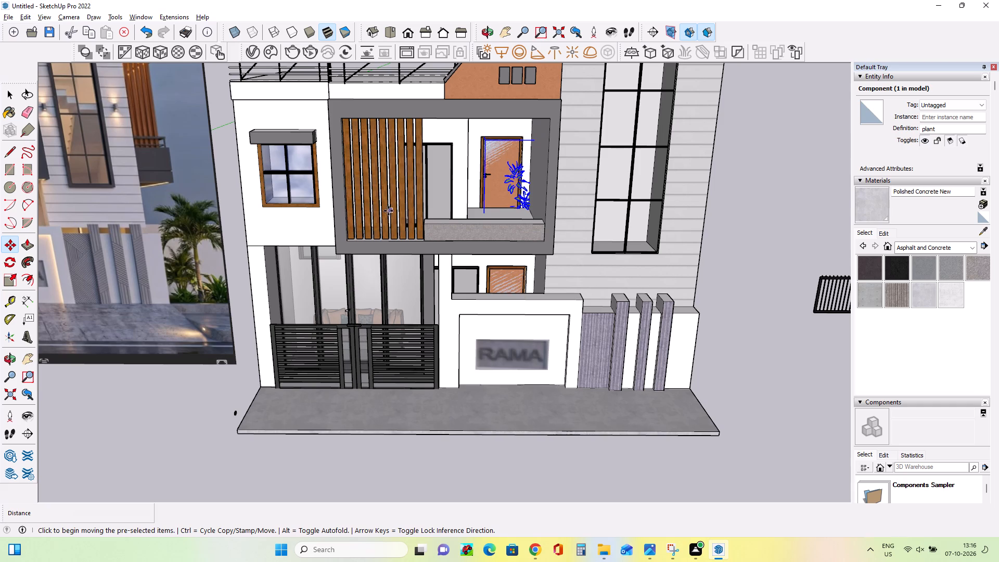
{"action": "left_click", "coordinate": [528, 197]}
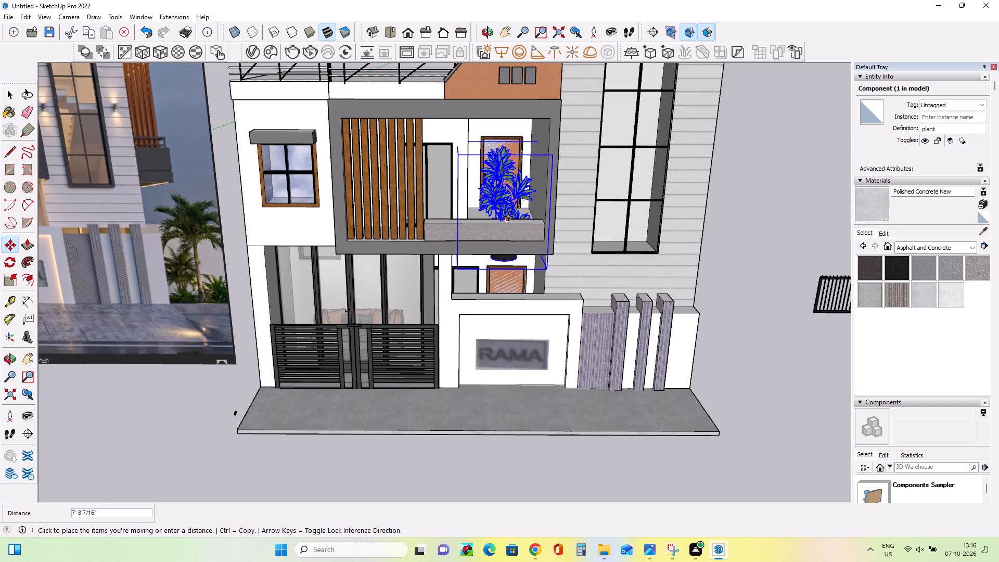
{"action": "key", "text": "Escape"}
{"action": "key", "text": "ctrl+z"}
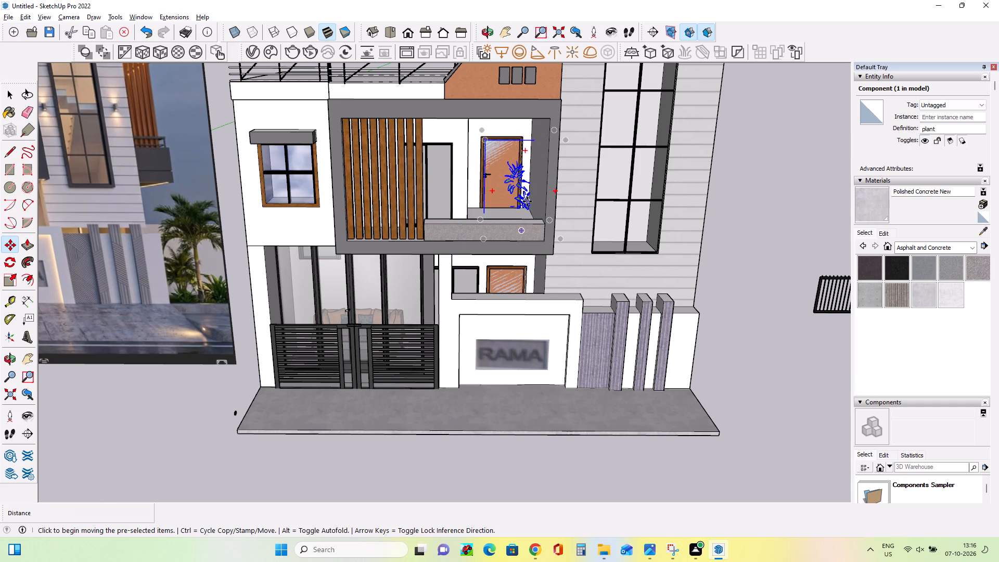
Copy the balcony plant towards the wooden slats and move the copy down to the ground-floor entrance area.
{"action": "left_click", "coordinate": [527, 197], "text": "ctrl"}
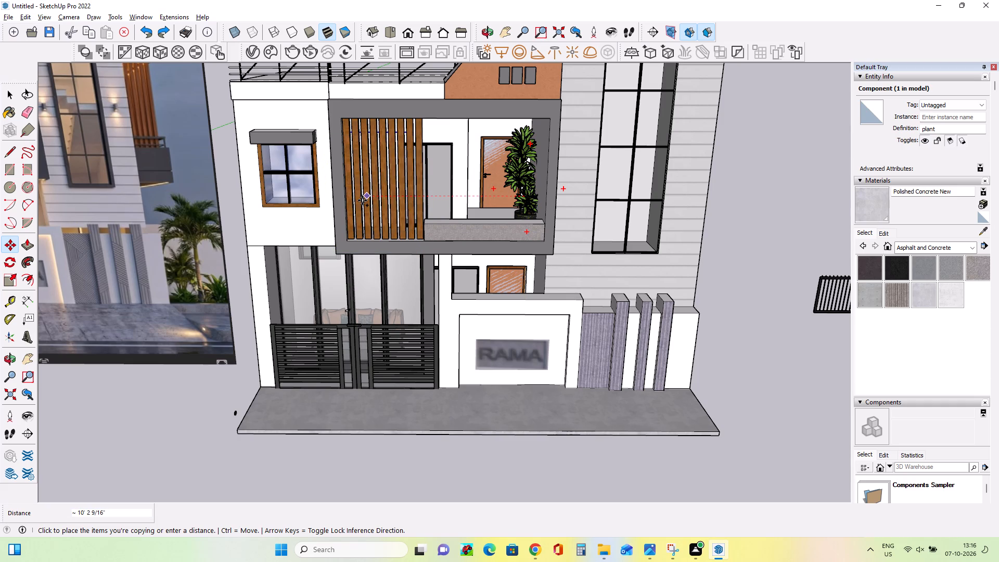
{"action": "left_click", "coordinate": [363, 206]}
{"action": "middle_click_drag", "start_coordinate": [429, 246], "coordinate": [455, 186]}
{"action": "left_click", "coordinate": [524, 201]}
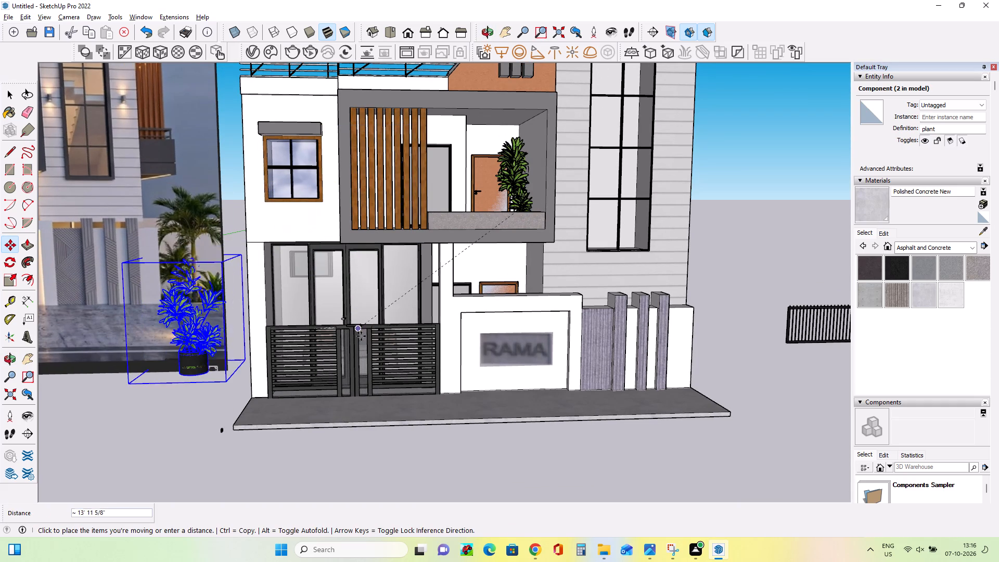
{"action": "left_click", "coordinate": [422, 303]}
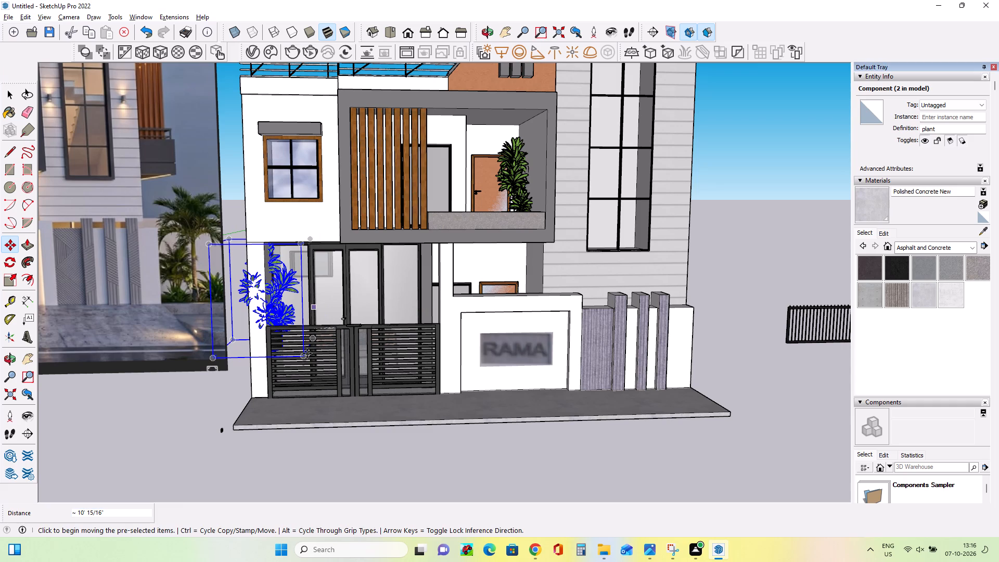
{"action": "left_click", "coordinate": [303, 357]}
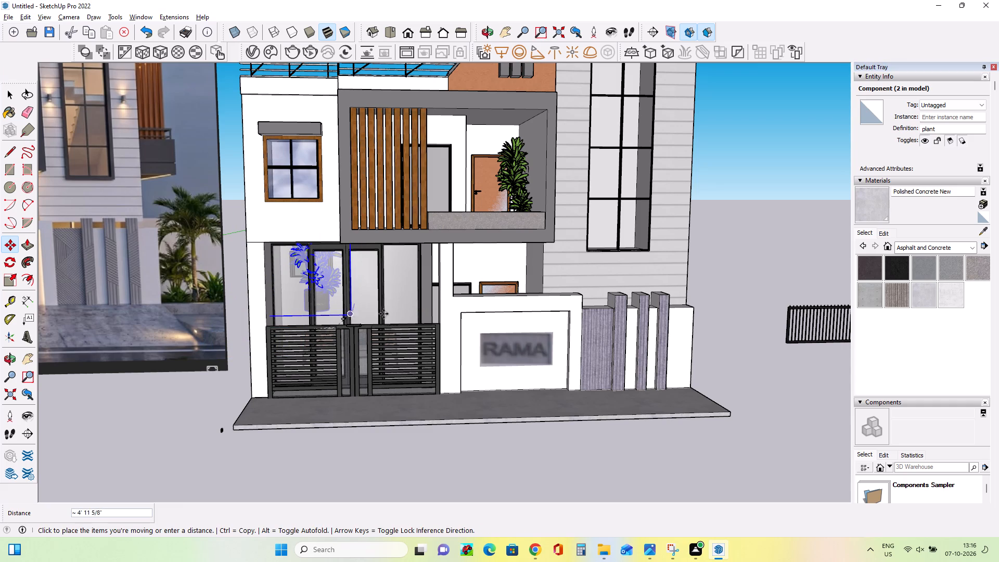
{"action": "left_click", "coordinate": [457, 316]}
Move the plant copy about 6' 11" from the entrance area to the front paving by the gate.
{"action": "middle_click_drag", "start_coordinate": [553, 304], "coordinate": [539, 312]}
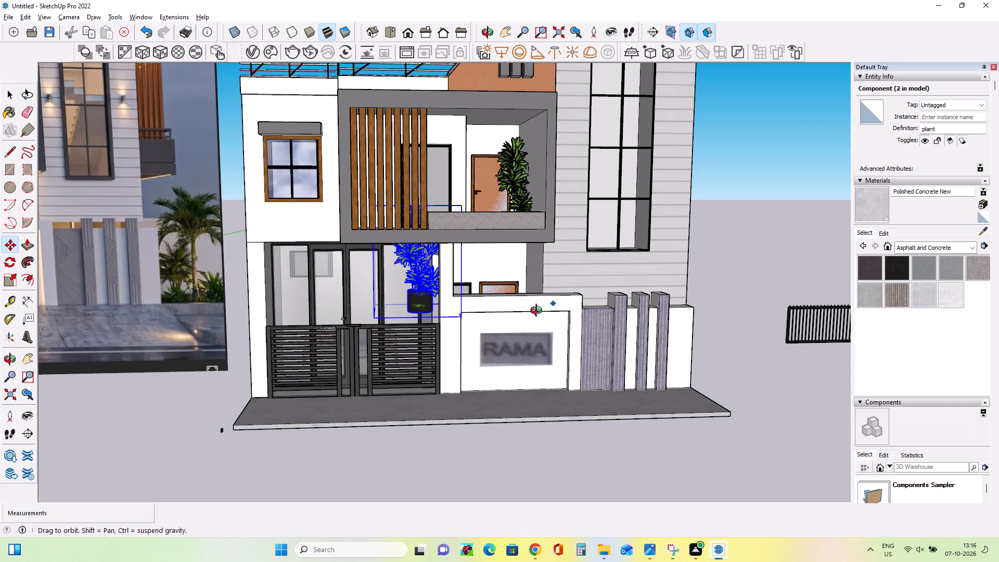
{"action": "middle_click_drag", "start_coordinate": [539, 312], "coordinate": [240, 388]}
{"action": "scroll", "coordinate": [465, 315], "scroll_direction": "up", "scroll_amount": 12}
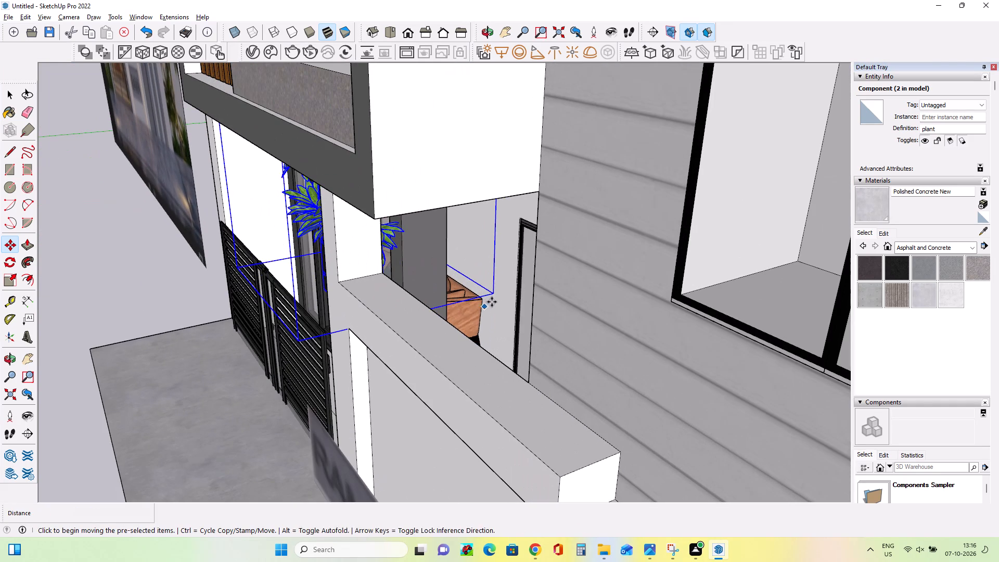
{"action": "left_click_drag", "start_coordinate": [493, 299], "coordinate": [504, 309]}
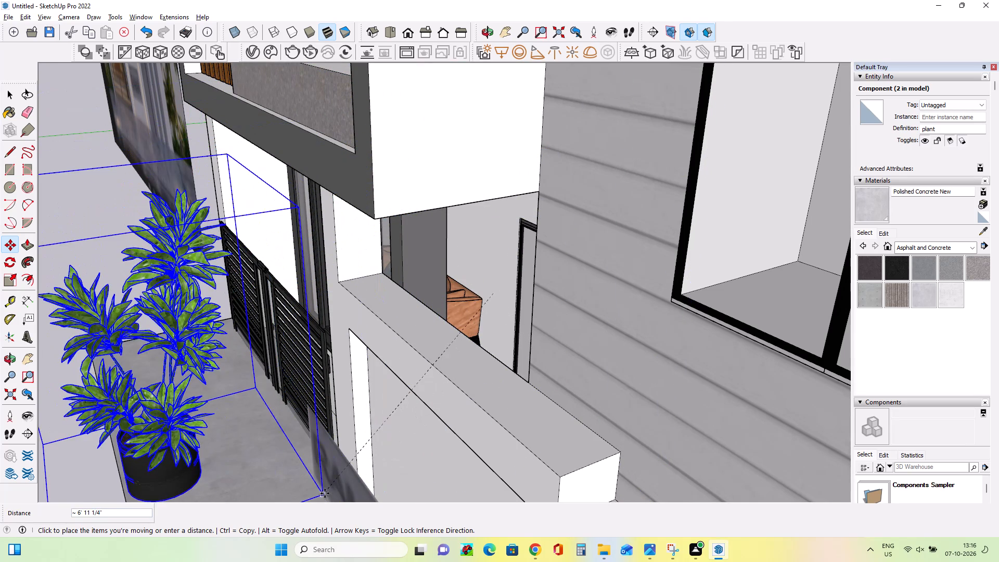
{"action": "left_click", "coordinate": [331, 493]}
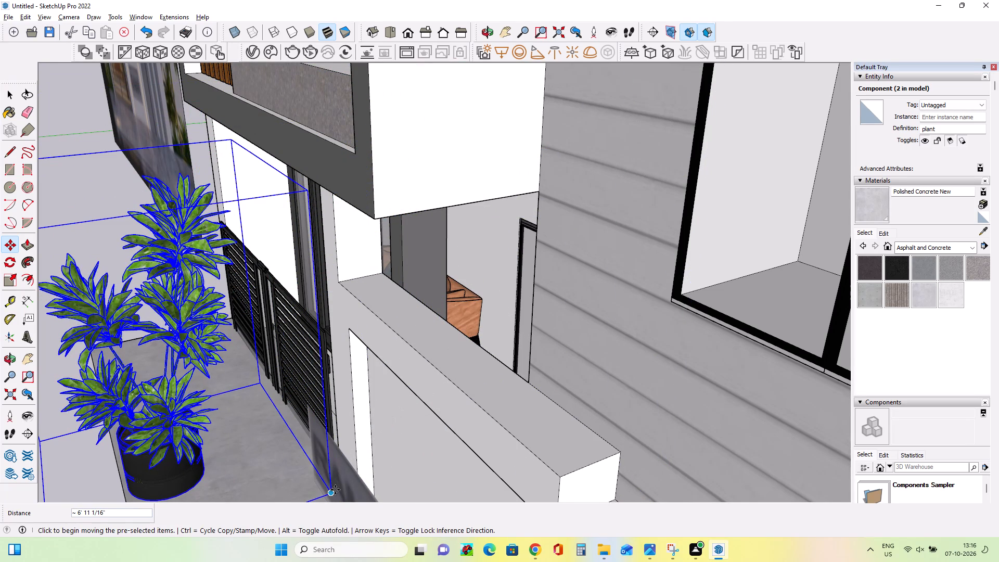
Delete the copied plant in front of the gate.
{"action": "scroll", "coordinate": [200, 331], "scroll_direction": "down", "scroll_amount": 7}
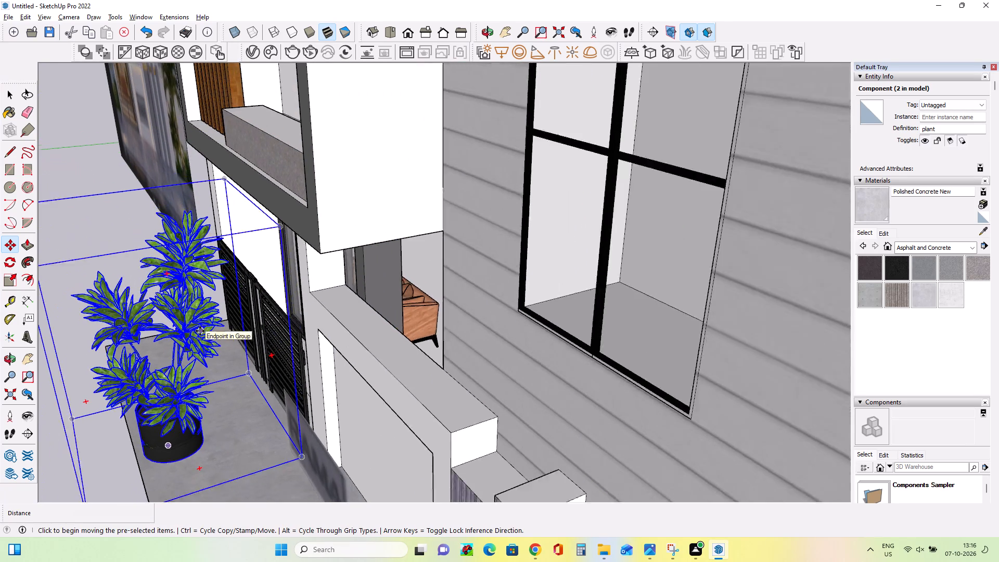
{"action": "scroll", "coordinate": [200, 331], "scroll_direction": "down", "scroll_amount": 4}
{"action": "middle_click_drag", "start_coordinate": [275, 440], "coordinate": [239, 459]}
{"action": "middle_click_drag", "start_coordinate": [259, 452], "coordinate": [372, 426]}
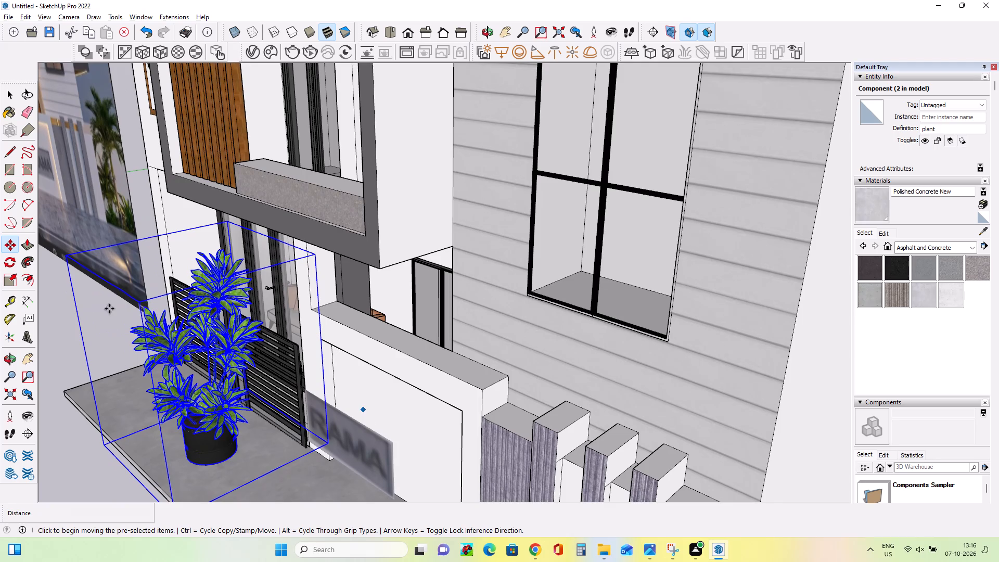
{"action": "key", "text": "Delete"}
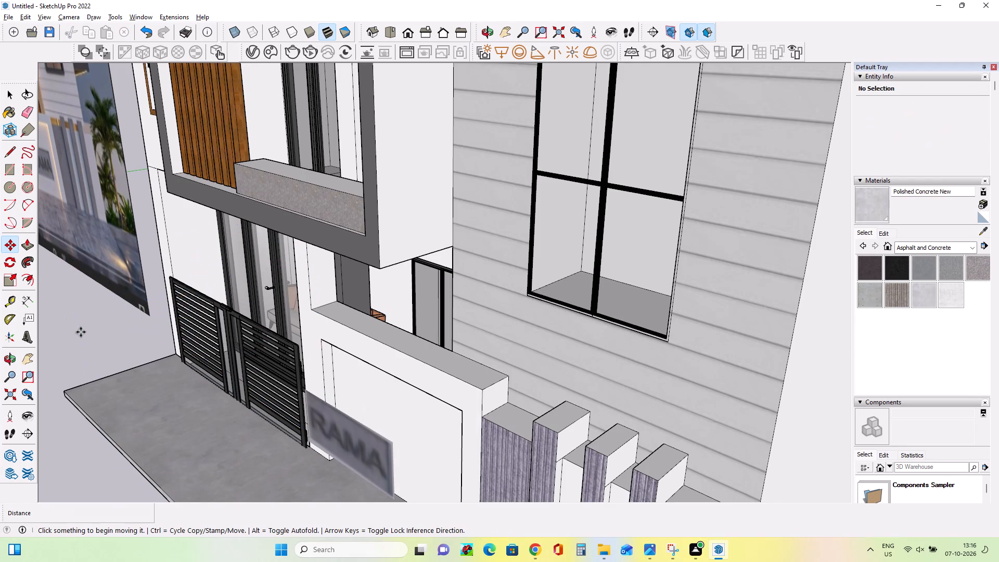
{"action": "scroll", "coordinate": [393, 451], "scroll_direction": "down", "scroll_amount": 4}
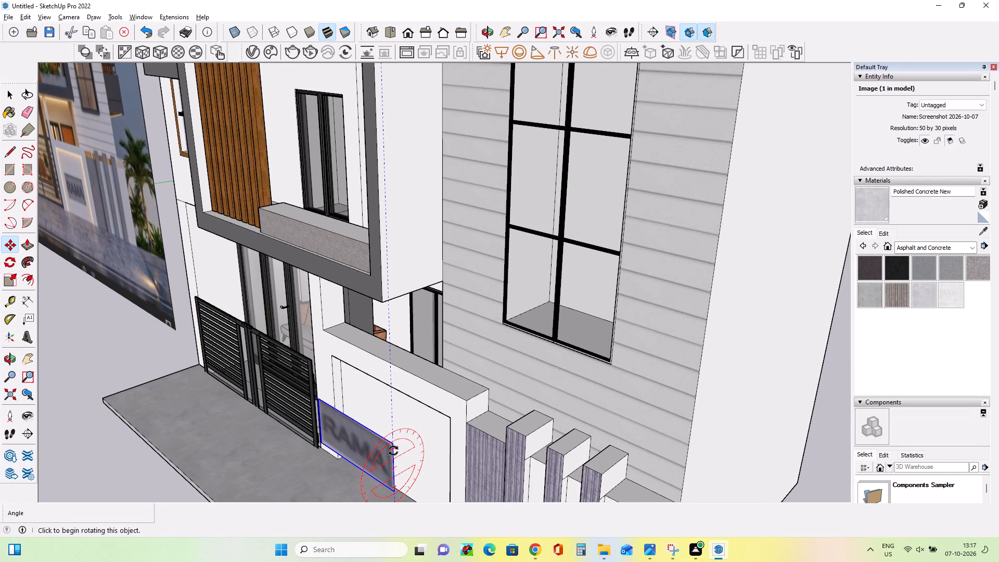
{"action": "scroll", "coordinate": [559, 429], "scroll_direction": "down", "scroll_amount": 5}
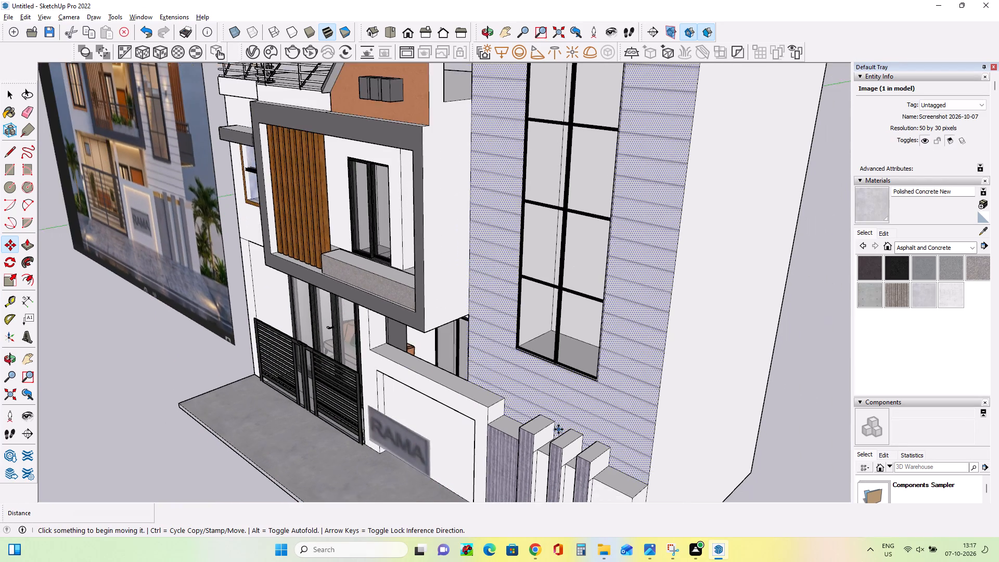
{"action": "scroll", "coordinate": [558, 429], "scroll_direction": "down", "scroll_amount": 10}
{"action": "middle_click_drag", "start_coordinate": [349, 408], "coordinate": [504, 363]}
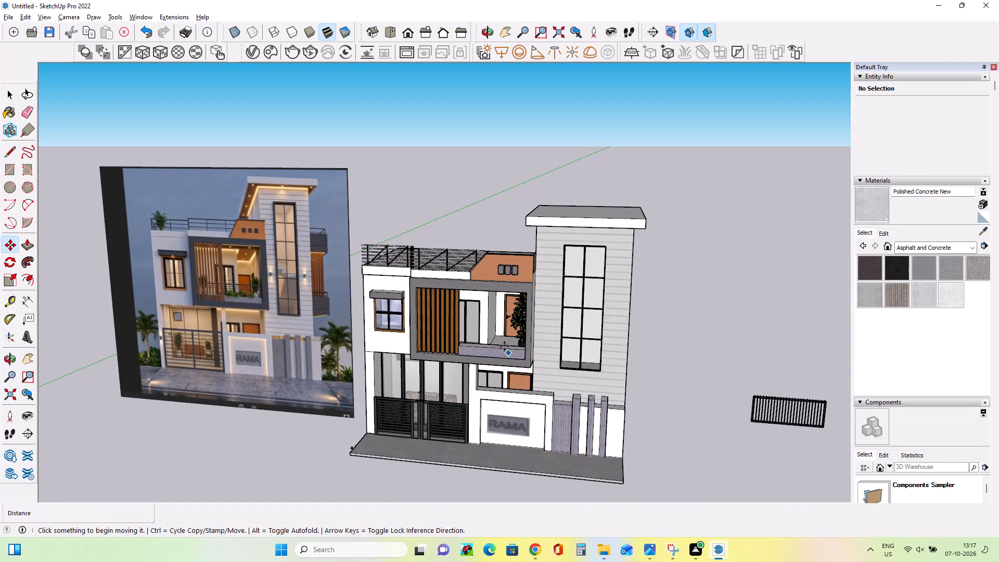
Scale the balcony plant vertically to about 0.68 of its height so it stands lower behind the parapet.
{"action": "scroll", "coordinate": [496, 329], "scroll_direction": "up", "scroll_amount": 6}
{"action": "scroll", "coordinate": [490, 337], "scroll_direction": "down", "scroll_amount": 6}
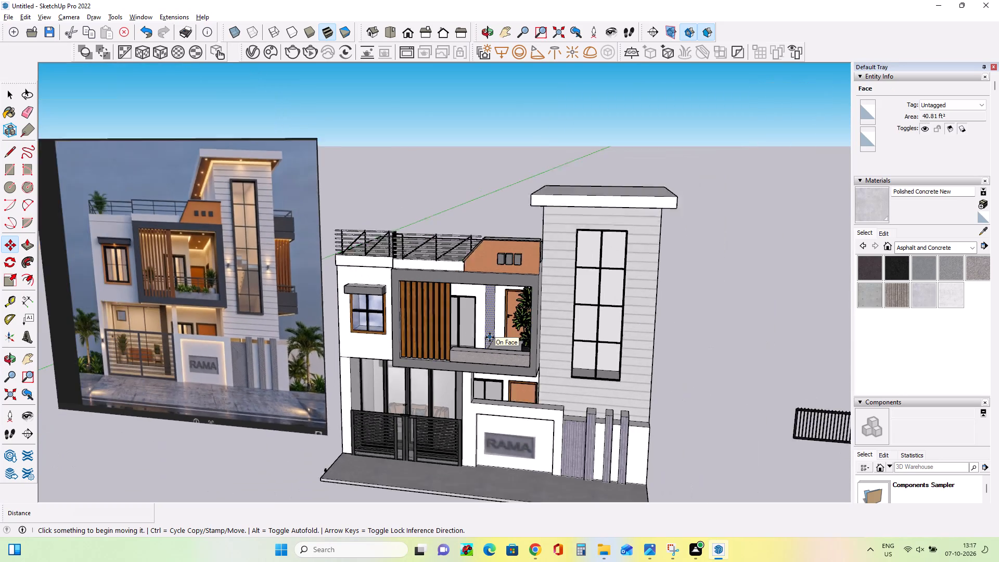
{"action": "middle_click_drag", "start_coordinate": [490, 341], "coordinate": [549, 324]}
{"action": "scroll", "coordinate": [522, 350], "scroll_direction": "up", "scroll_amount": 2}
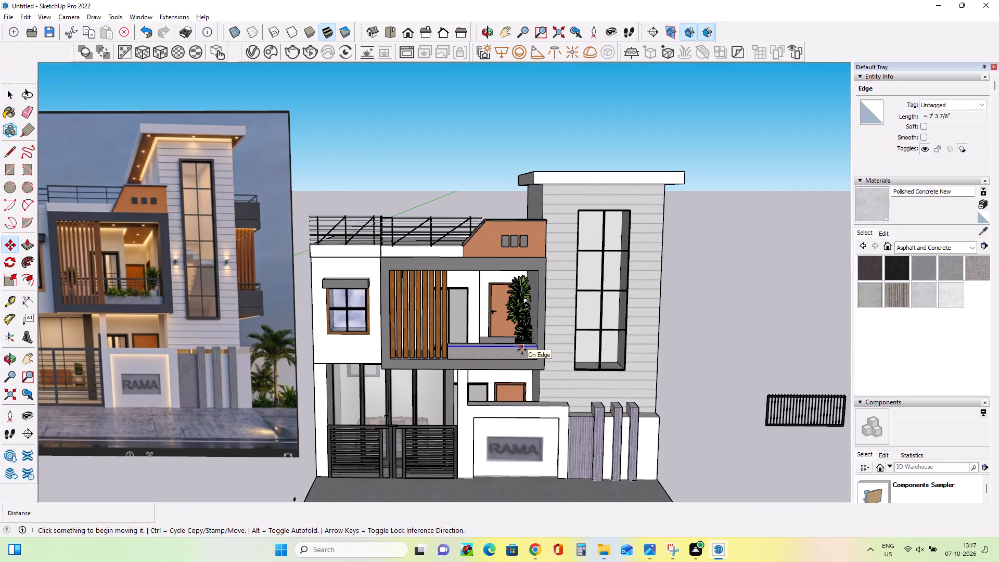
{"action": "left_click", "coordinate": [5, 91]}
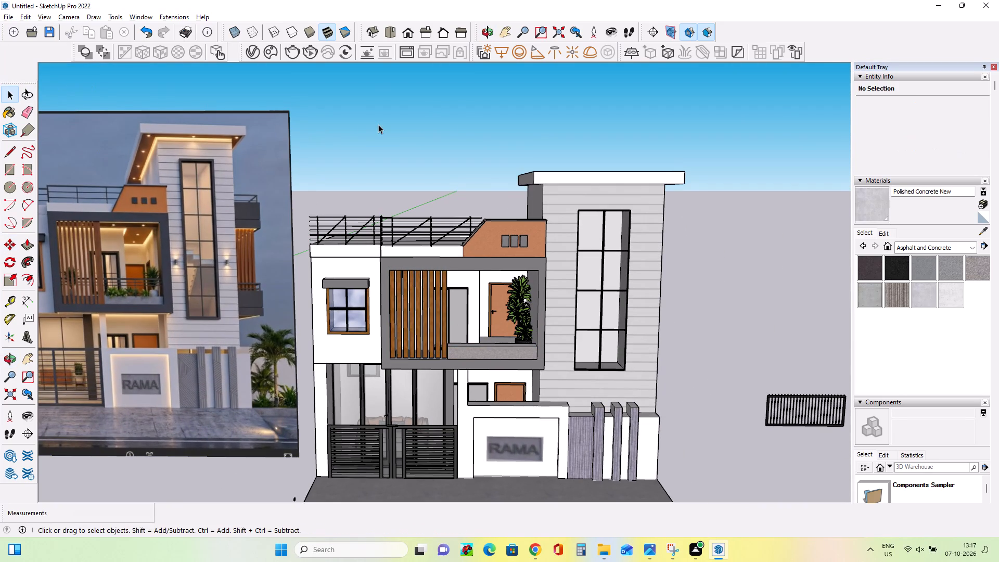
{"action": "left_click", "coordinate": [378, 124]}
{"action": "middle_click_drag", "start_coordinate": [448, 163], "coordinate": [456, 194]}
{"action": "left_click", "coordinate": [525, 313]}
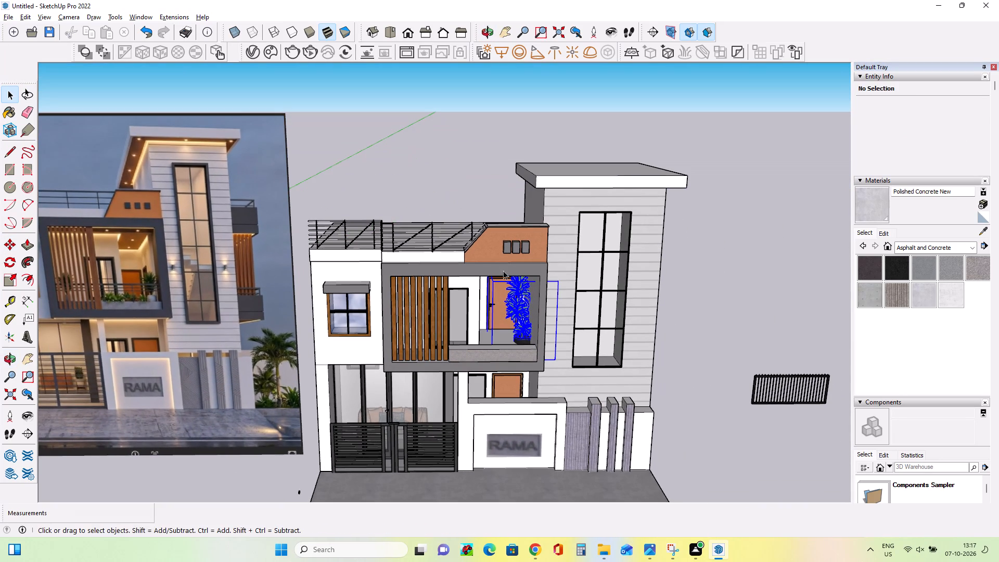
{"action": "left_click", "coordinate": [8, 277]}
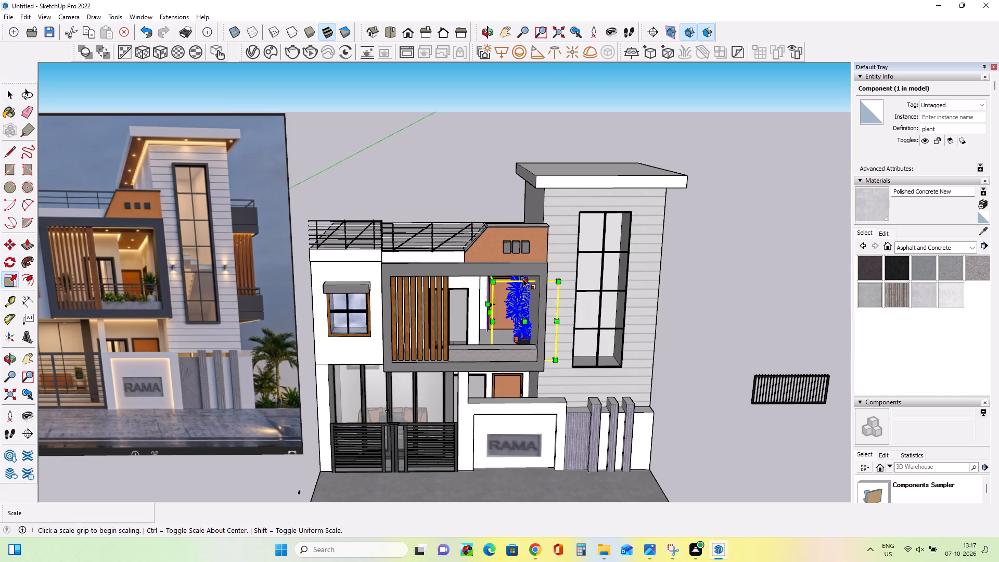
{"action": "left_click", "coordinate": [517, 278]}
{"action": "left_click", "coordinate": [515, 298]}
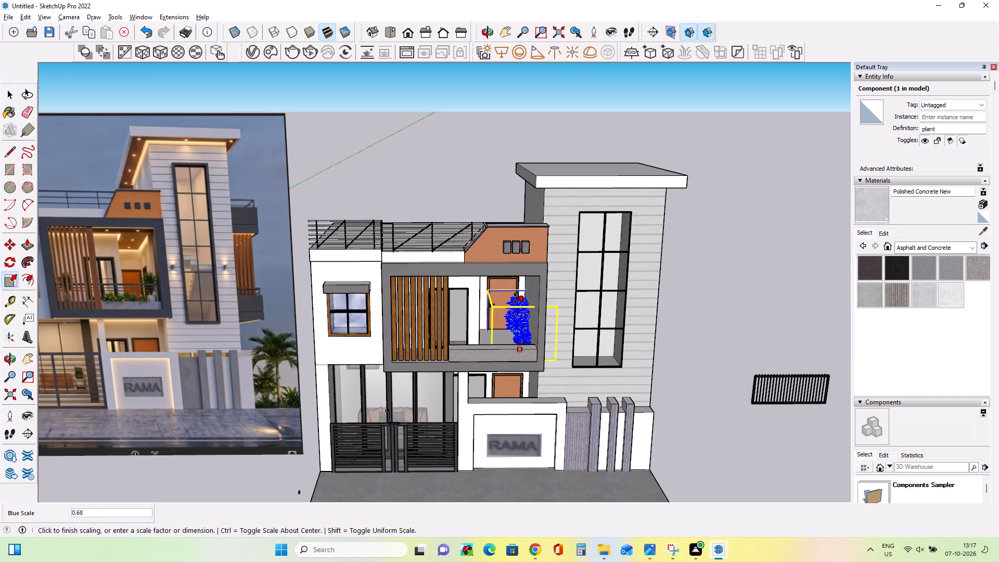
{"action": "middle_click_drag", "start_coordinate": [520, 354], "coordinate": [511, 296]}
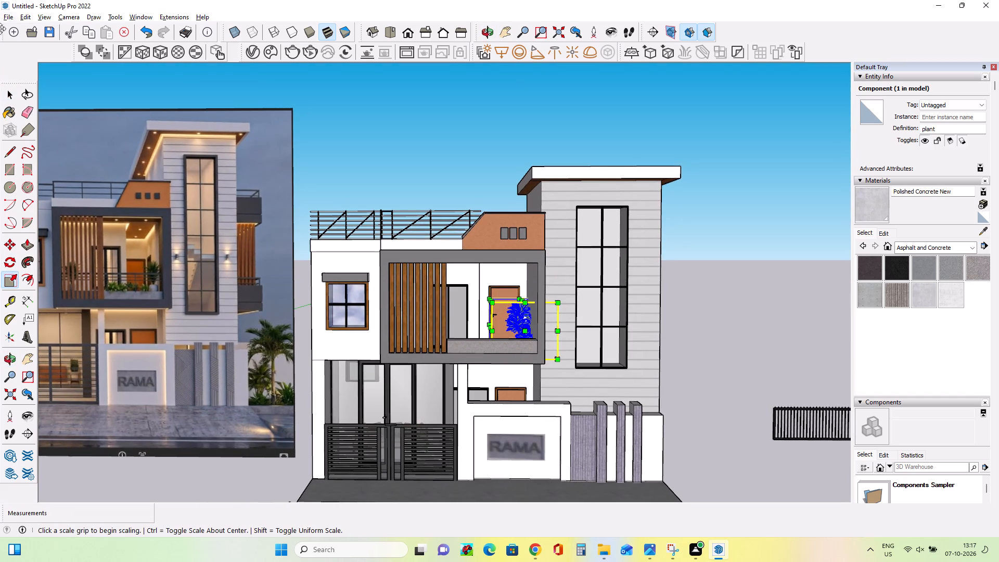
{"action": "left_click", "coordinate": [9, 95]}
{"action": "left_click", "coordinate": [263, 115]}
Delete the spare railing panel standing apart from the house beyond the tower side.
{"action": "middle_click_drag", "start_coordinate": [448, 229], "coordinate": [439, 237]}
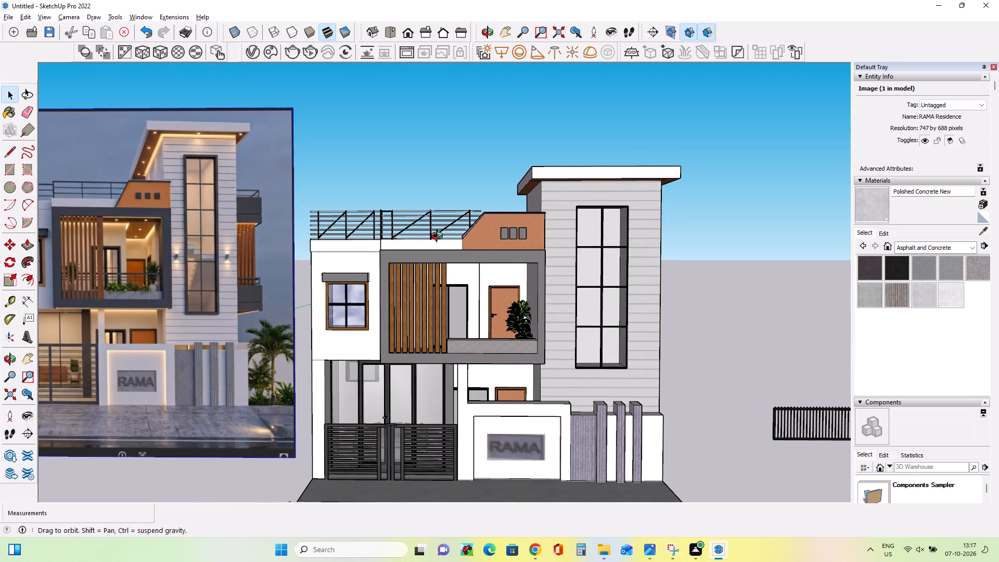
{"action": "middle_click_drag", "start_coordinate": [439, 237], "coordinate": [435, 244]}
{"action": "scroll", "coordinate": [279, 171], "scroll_direction": "down", "scroll_amount": 3}
{"action": "left_click_drag", "start_coordinate": [757, 344], "coordinate": [675, 394]}
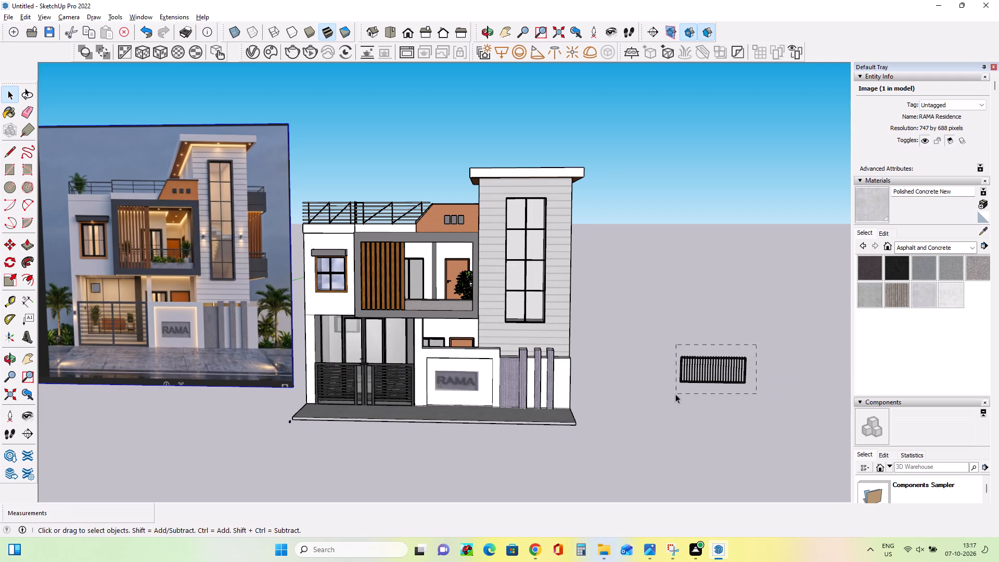
{"action": "left_click_drag", "start_coordinate": [675, 394], "coordinate": [675, 394]}
{"action": "key", "text": "Delete"}
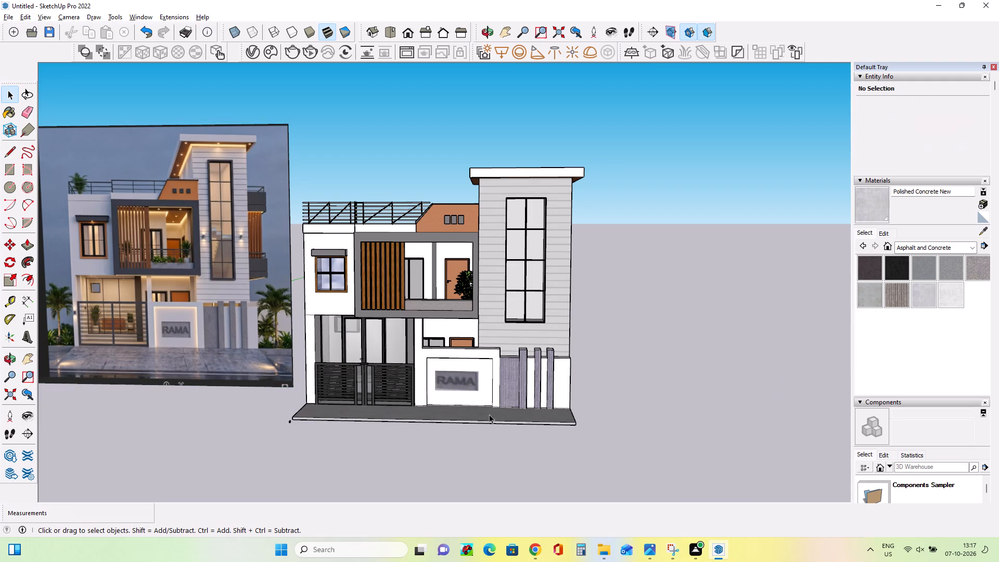
Delete the reference image of the RAMA residence beside the model.
{"action": "left_click", "coordinate": [172, 254]}
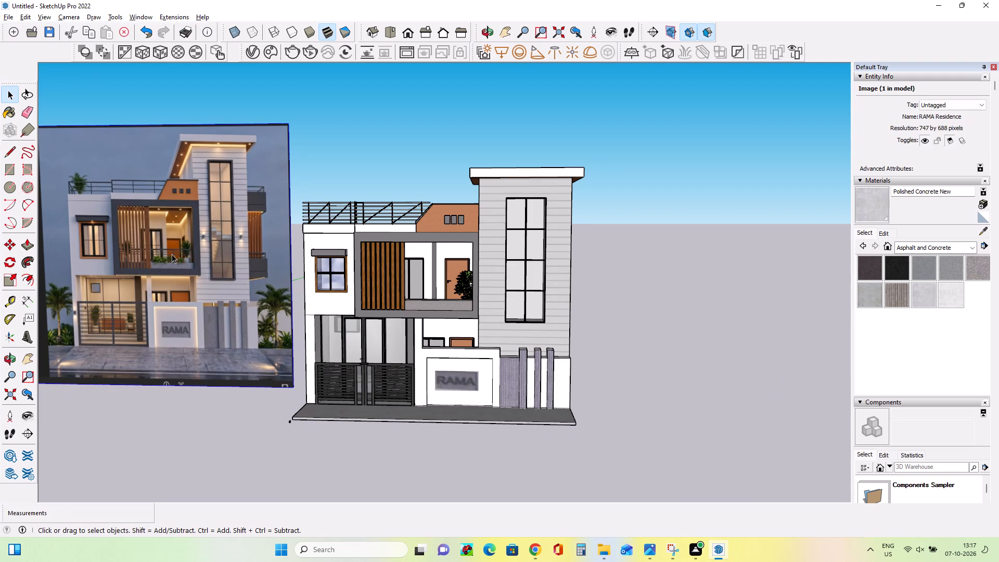
{"action": "key", "text": "Delete"}
Save the model to the Desktop as "RAMA Residence Contemporary architectural 3d elevation.skp".
{"action": "middle_click_drag", "start_coordinate": [453, 291], "coordinate": [448, 314]}
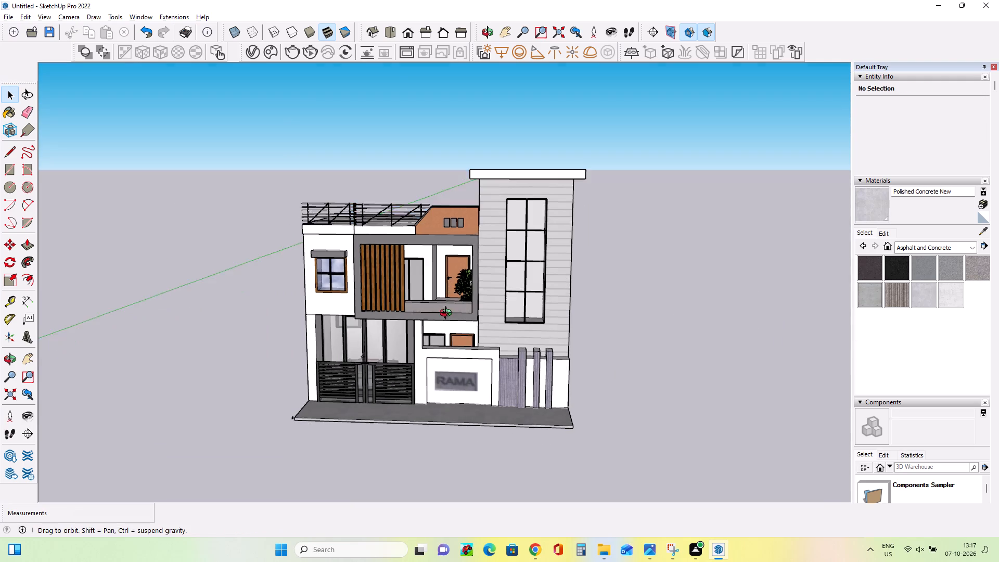
{"action": "middle_click_drag", "start_coordinate": [448, 314], "coordinate": [516, 295]}
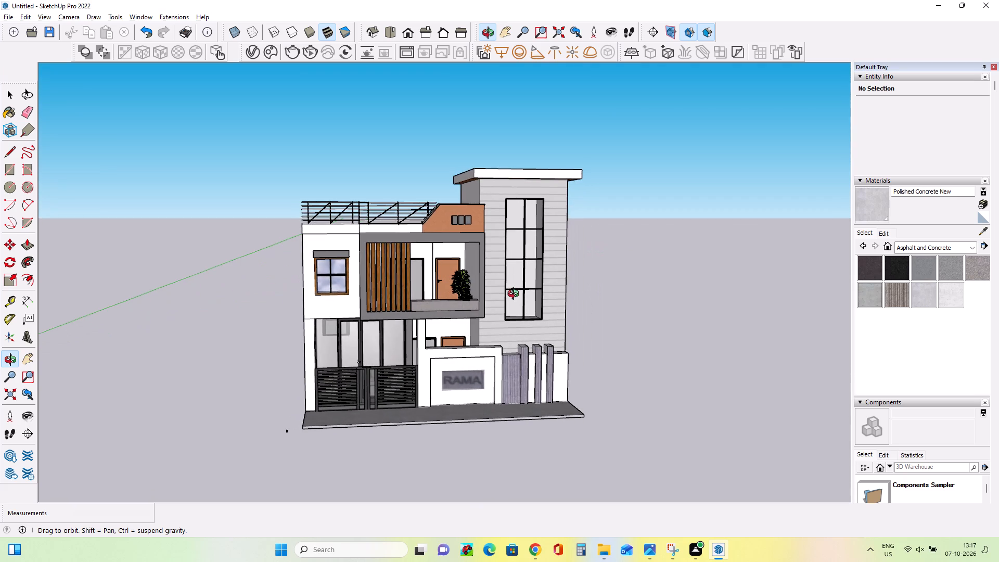
{"action": "middle_click_drag", "start_coordinate": [516, 295], "coordinate": [515, 304]}
{"action": "scroll", "coordinate": [446, 399], "scroll_direction": "up", "scroll_amount": 1}
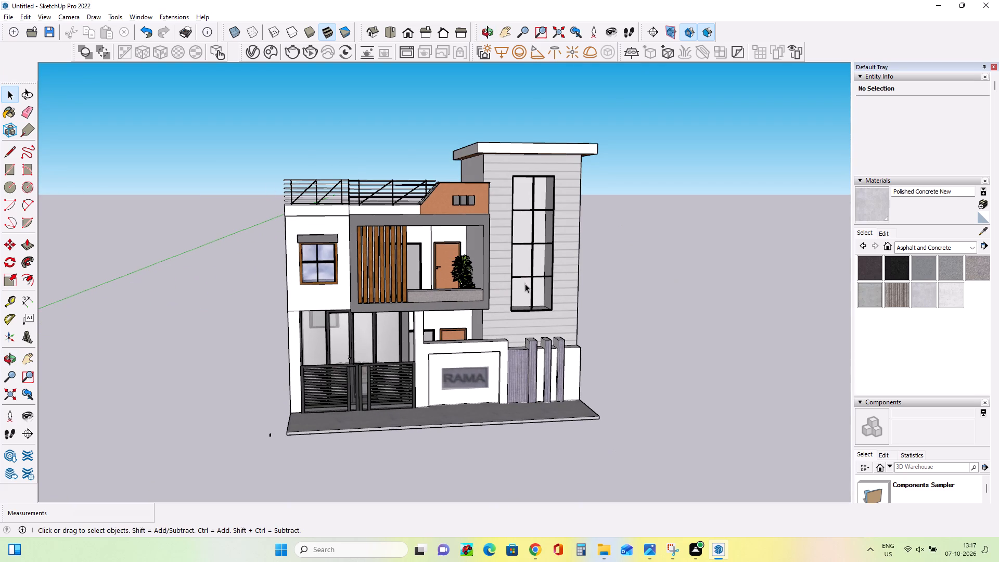
{"action": "key", "text": "ctrl+s"}
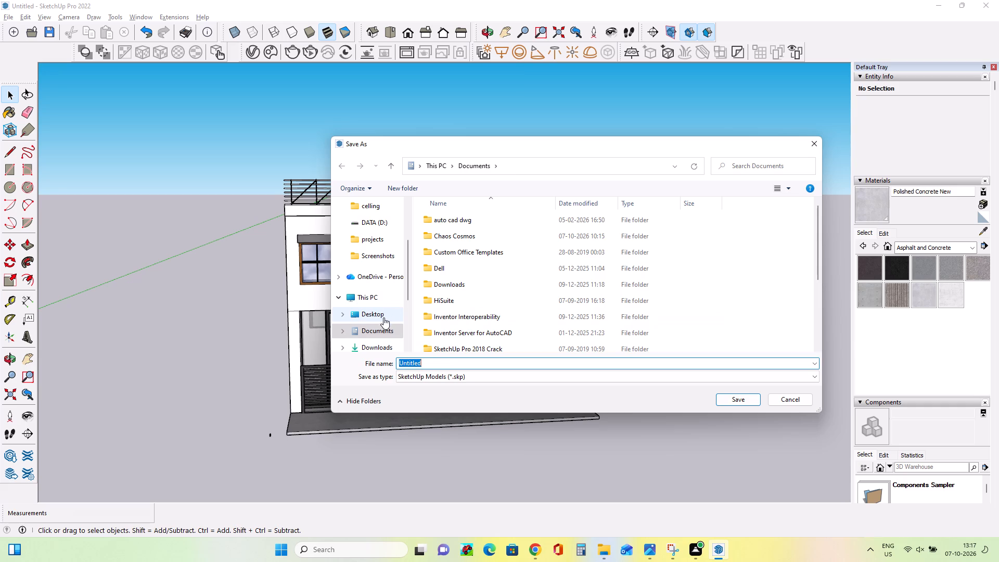
{"action": "left_click", "coordinate": [383, 318]}
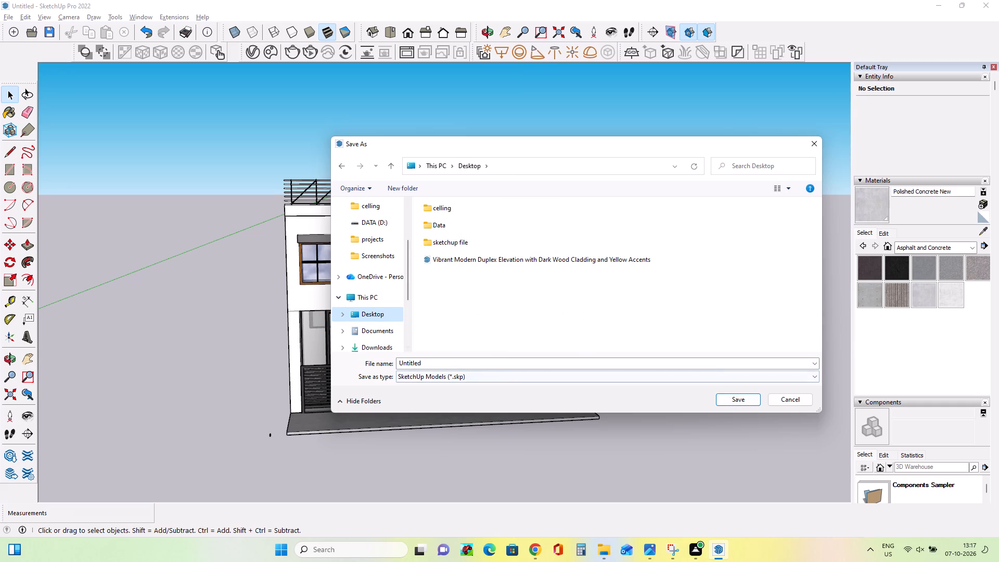
{"action": "left_click", "coordinate": [505, 364]}
{"action": "key", "text": "BackSpace"}
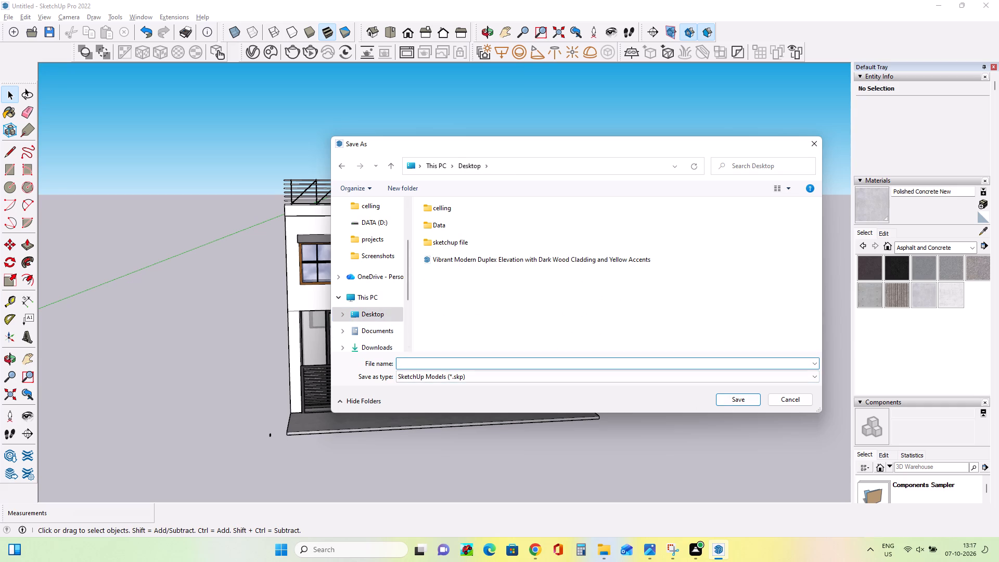
{"action": "type", "text": "co"}
{"action": "key", "text": "BackSpace"}
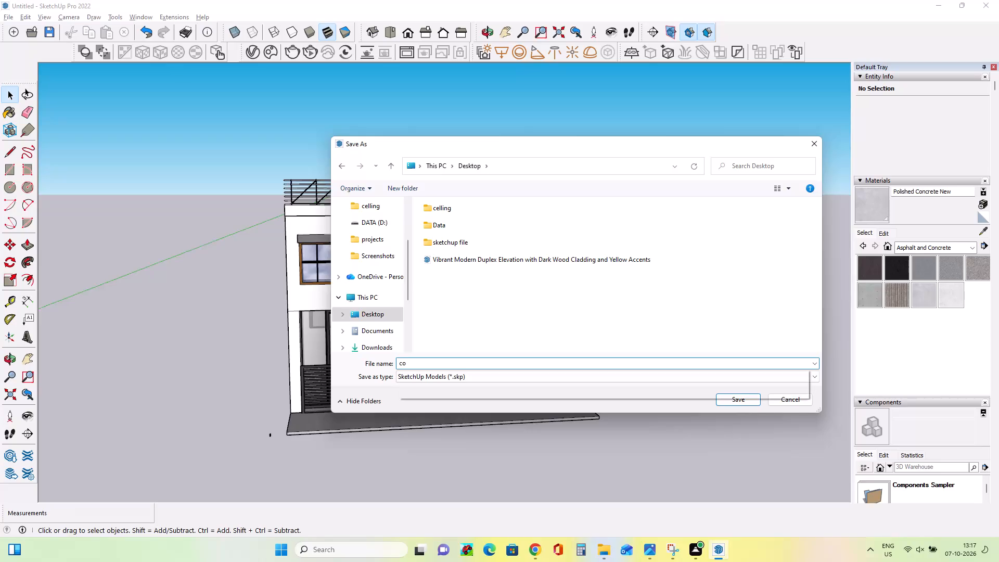
{"action": "key", "text": "BackSpace"}
{"action": "type", "text": "ra"}
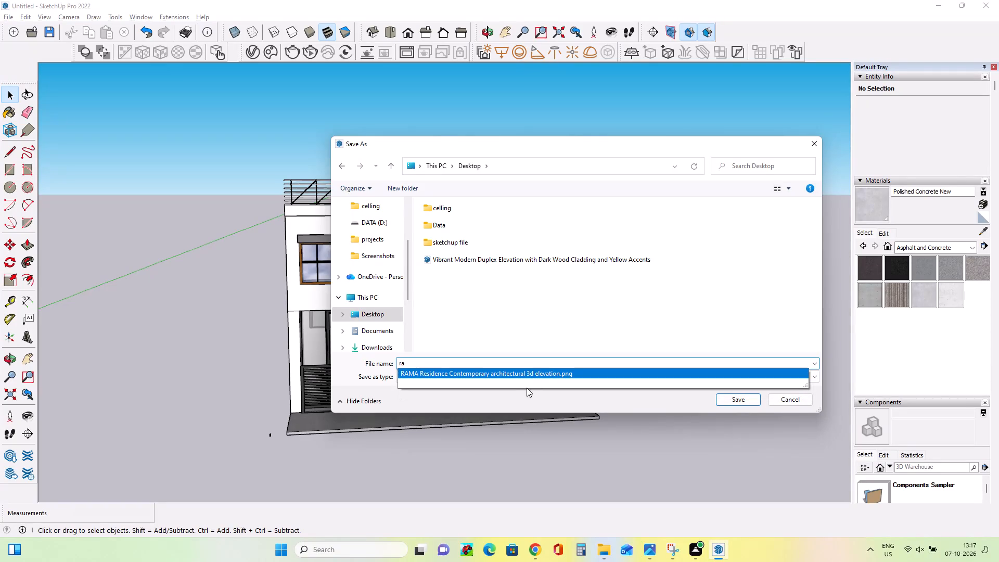
{"action": "left_click", "coordinate": [523, 379]}
{"action": "left_click", "coordinate": [562, 374]}
{"action": "left_click", "coordinate": [572, 361]}
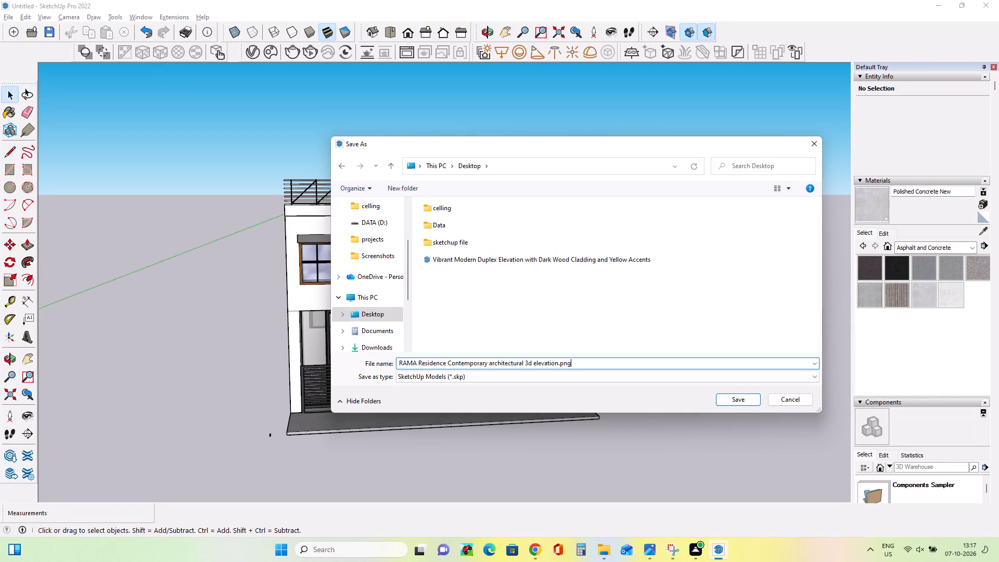
{"action": "left_click", "coordinate": [579, 363]}
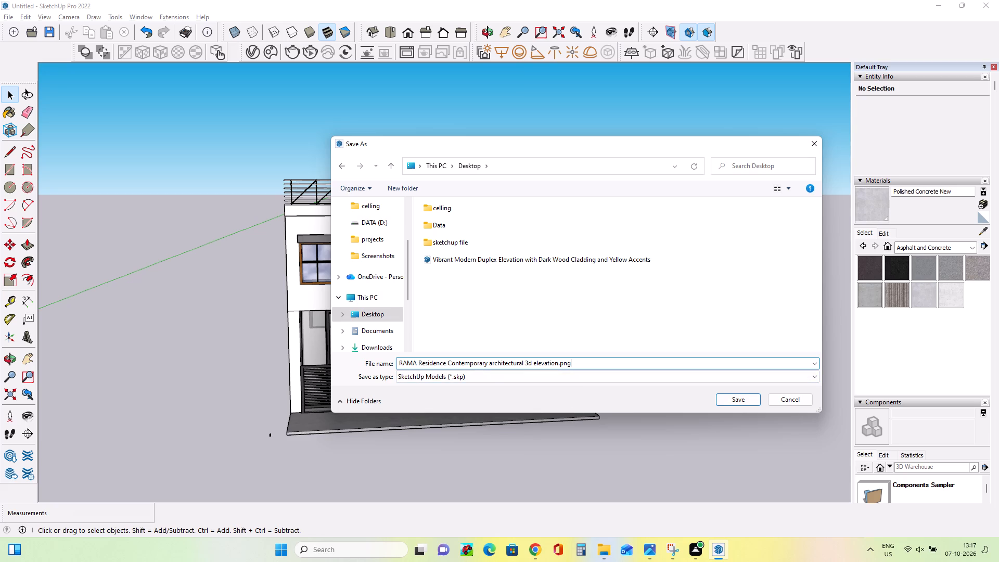
{"action": "left_click", "coordinate": [576, 364]}
{"action": "key", "text": "BackSpace"}
{"action": "key", "text": "BackSpace"}
{"action": "key", "text": "BackSpace"}
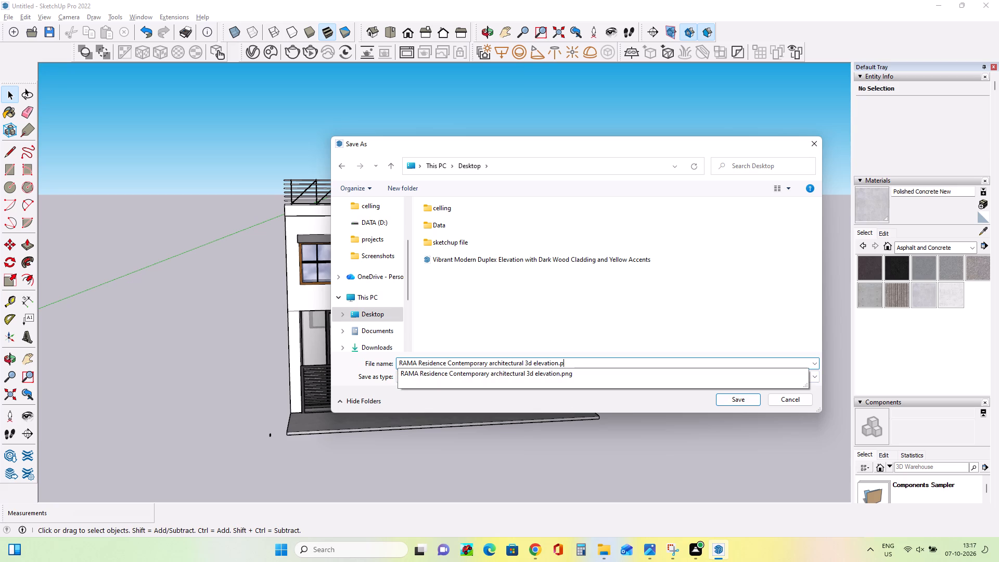
{"action": "key", "text": "s"}
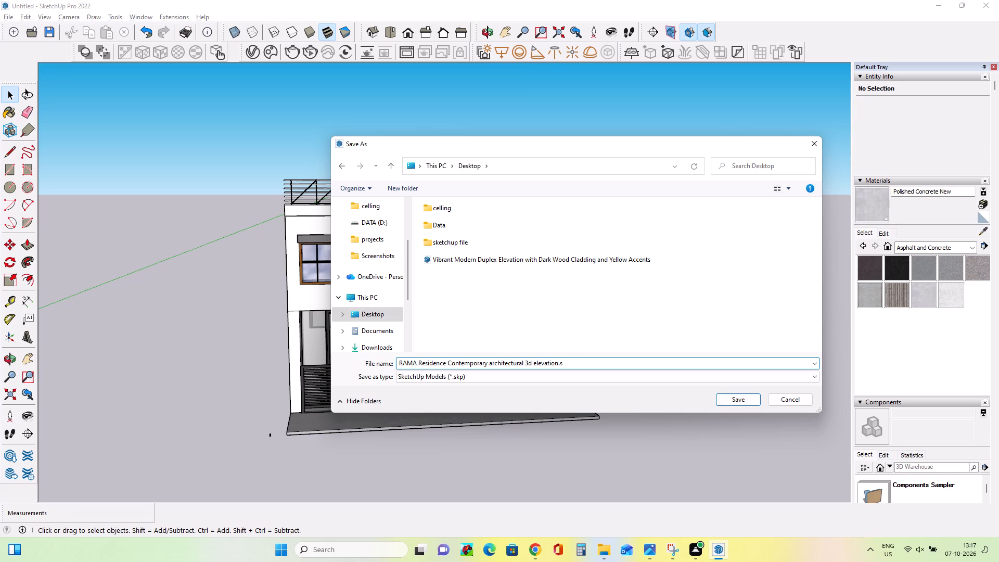
{"action": "type", "text": "kp"}
{"action": "left_click", "coordinate": [751, 403]}
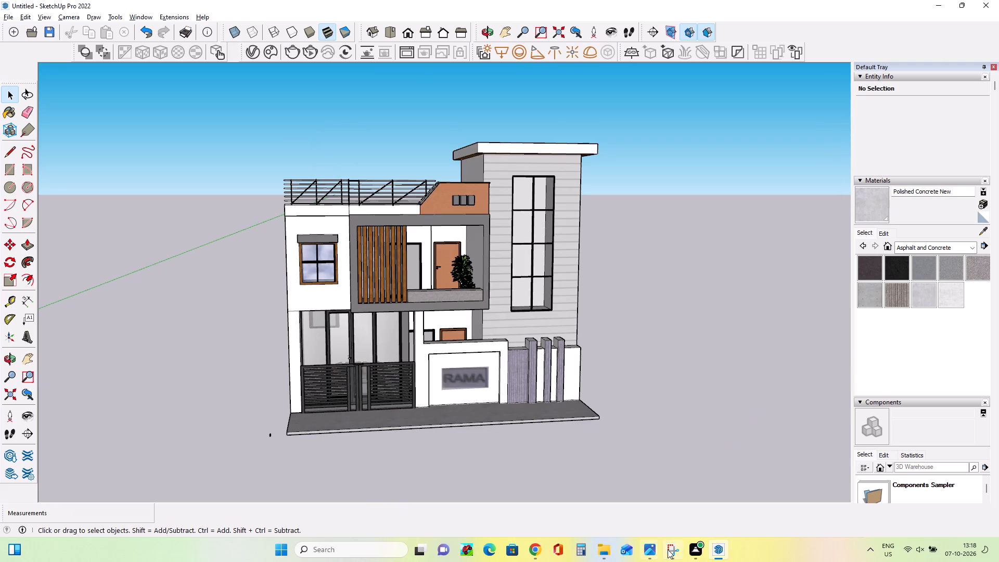
Switch to Snipping Tool and capture a rectangular snip framing the whole house model.
{"action": "left_click", "coordinate": [668, 550]}
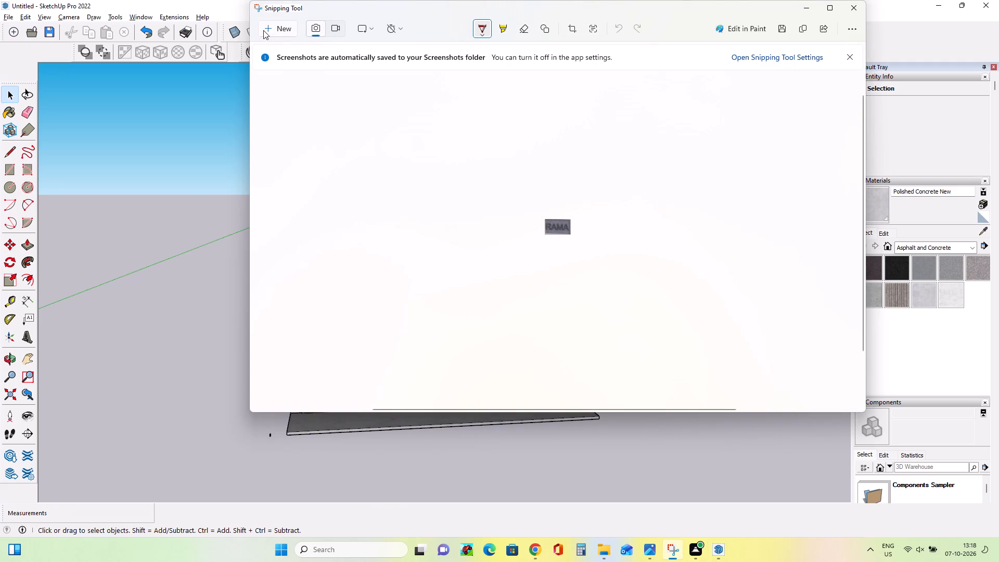
{"action": "left_click", "coordinate": [286, 29]}
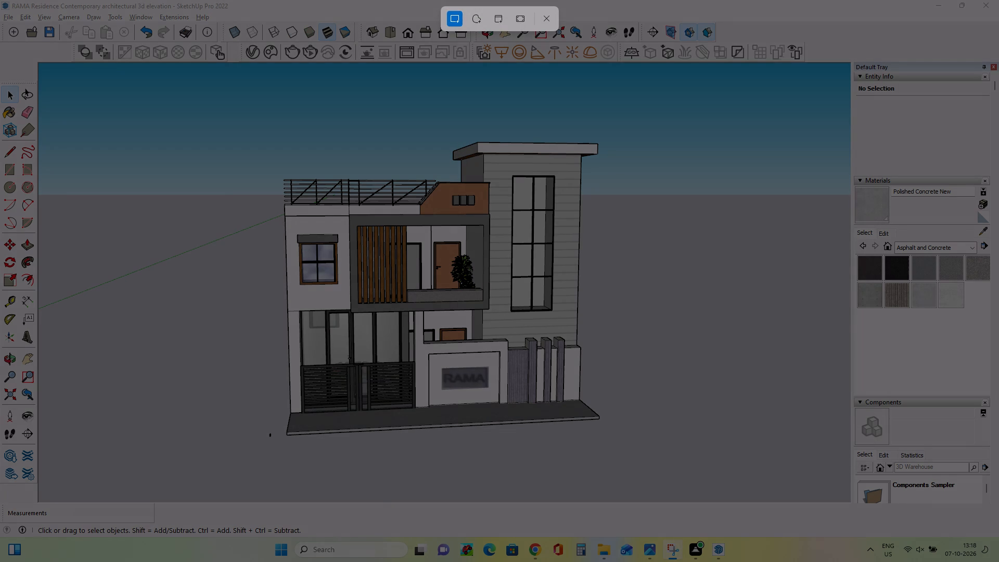
{"action": "left_click_drag", "start_coordinate": [623, 126], "coordinate": [378, 306]}
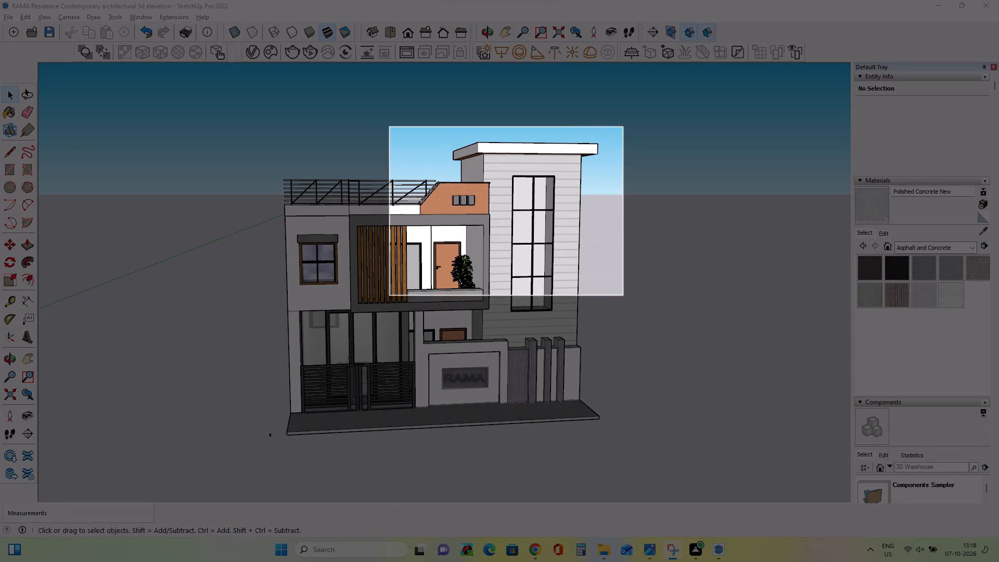
{"action": "left_click_drag", "start_coordinate": [378, 306], "coordinate": [244, 464]}
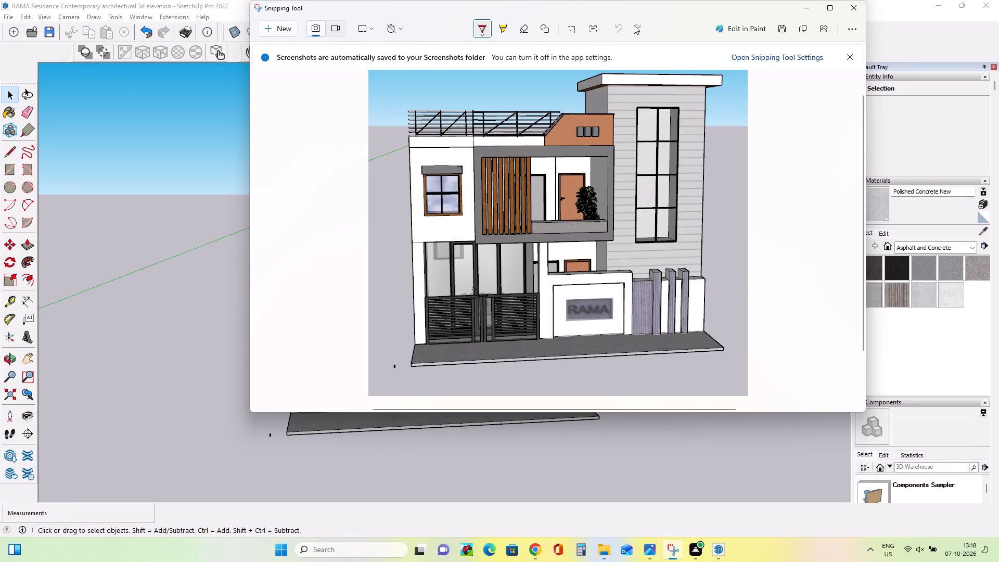
Save the snip to the Desktop as "RAMA Residence Contemporary architectural 3d elevation.pdf" and minimize Snipping Tool.
{"action": "left_click", "coordinate": [782, 31]}
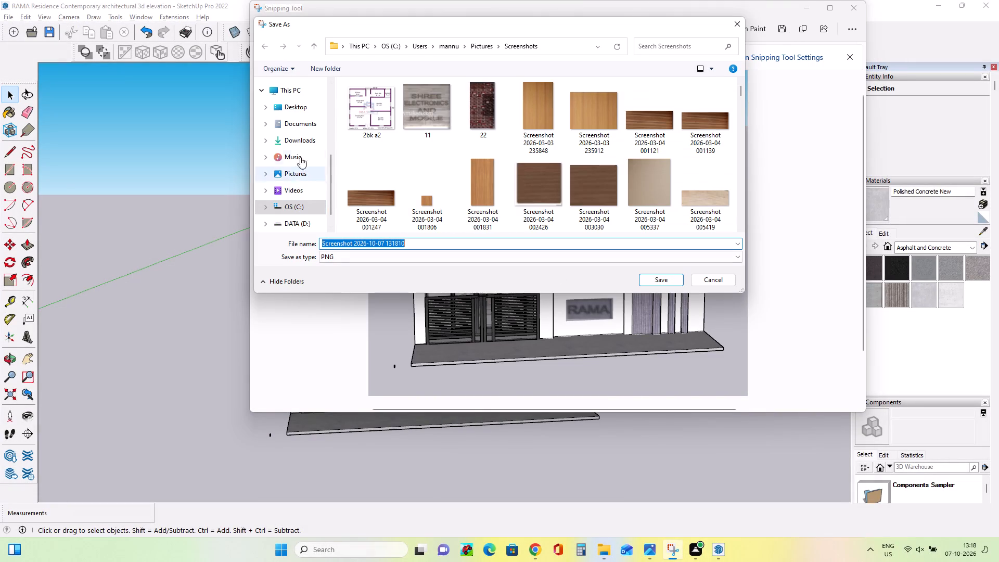
{"action": "left_click", "coordinate": [294, 108]}
{"action": "left_click", "coordinate": [424, 242]}
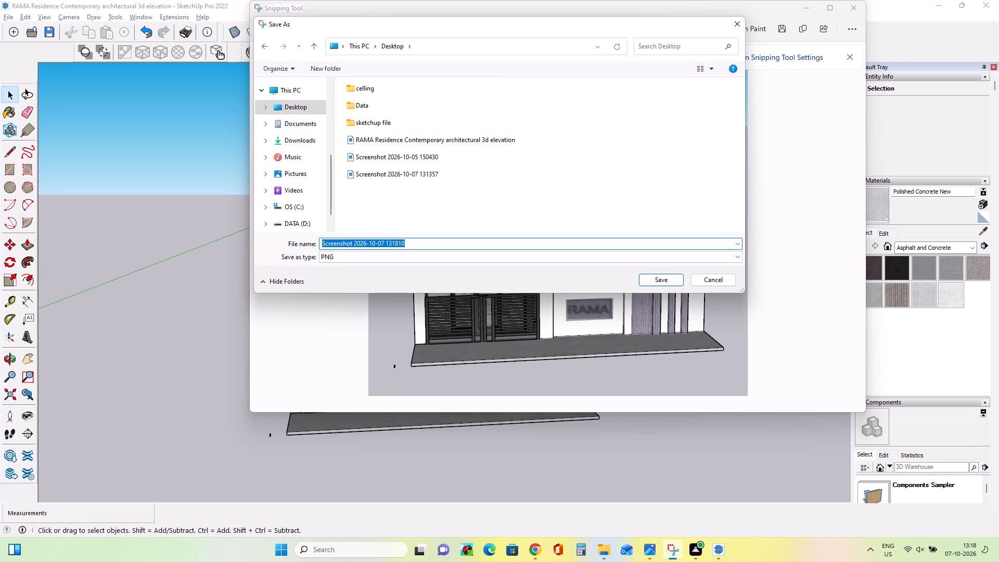
{"action": "key", "text": "BackSpace"}
{"action": "type", "text": "rama"}
{"action": "left_click", "coordinate": [477, 253]}
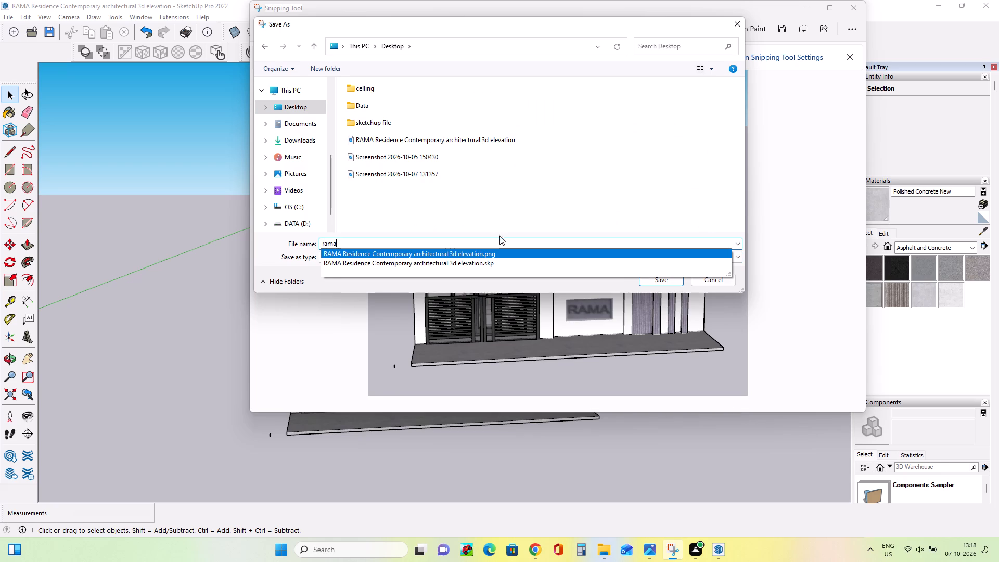
{"action": "left_click", "coordinate": [501, 243]}
{"action": "key", "text": "BackSpace"}
{"action": "key", "text": "BackSpace"}
{"action": "key", "text": "BackSpace"}
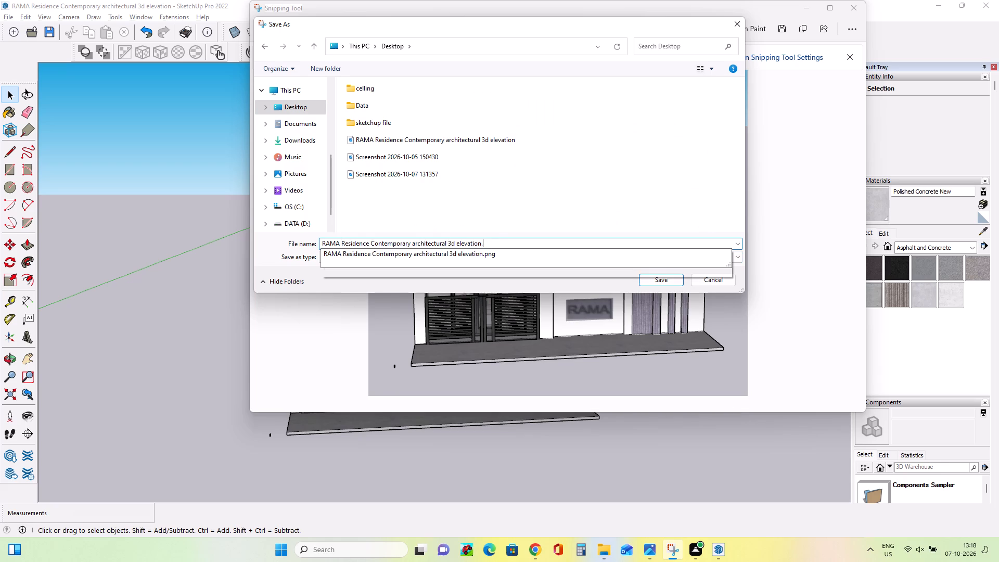
{"action": "type", "text": "pdf"}
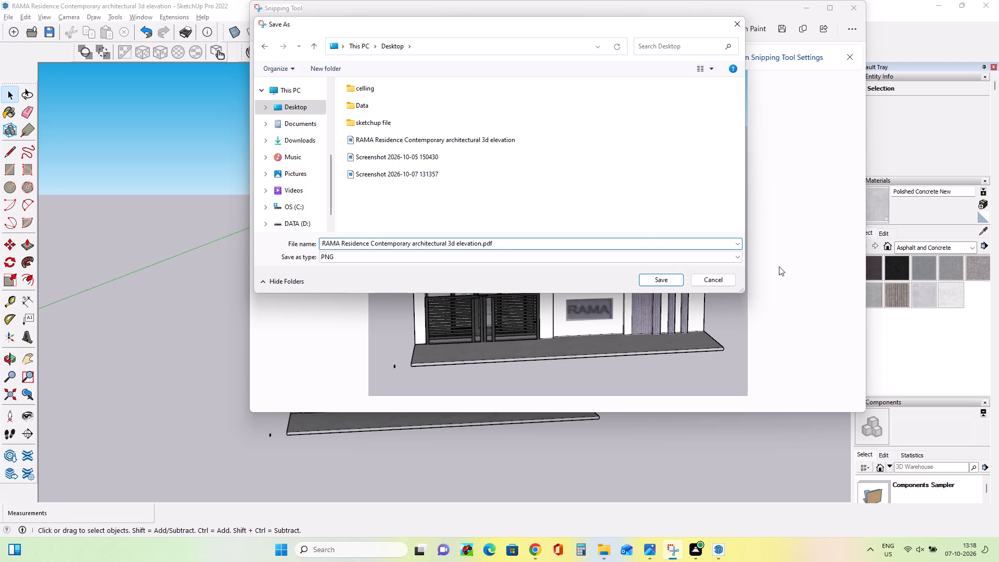
{"action": "left_click", "coordinate": [675, 278]}
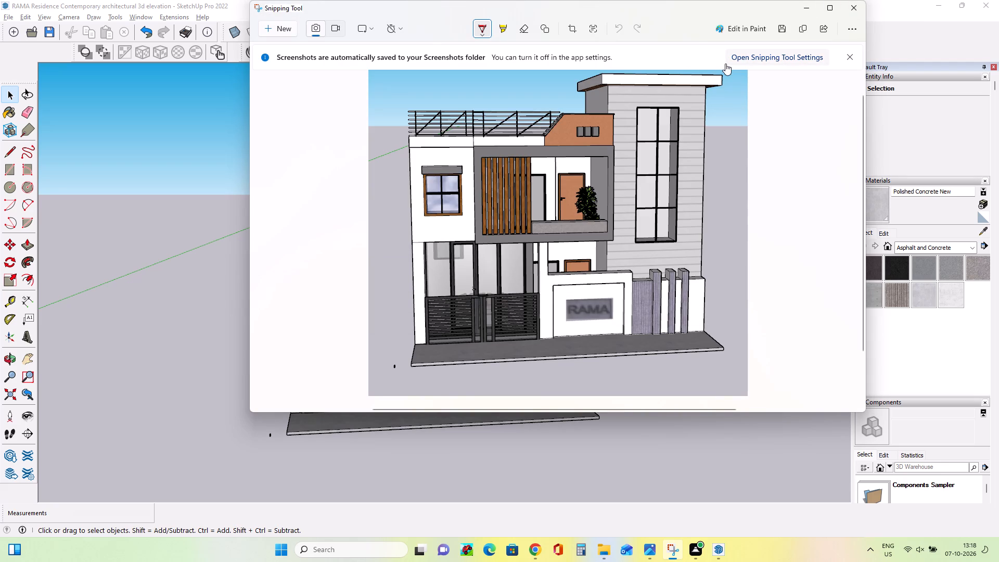
{"action": "left_click", "coordinate": [808, 11]}
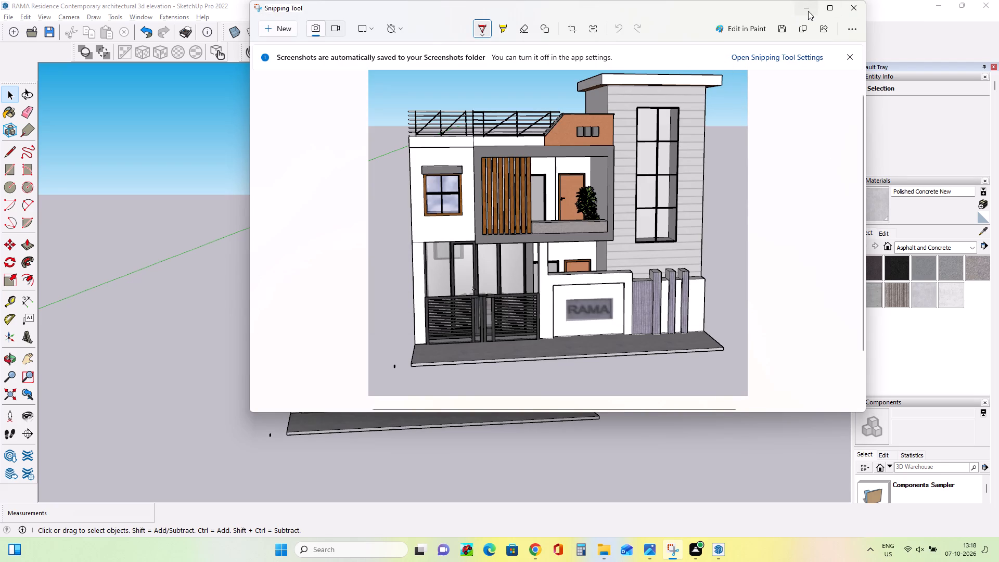